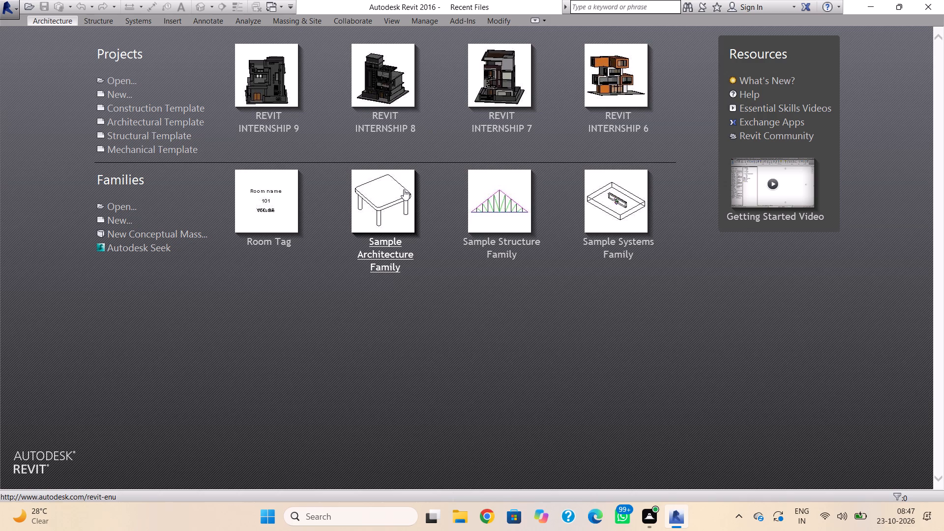
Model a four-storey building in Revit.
Create a new project based on the Architectural Template.
left_click(121, 94)
left_click(396, 227)
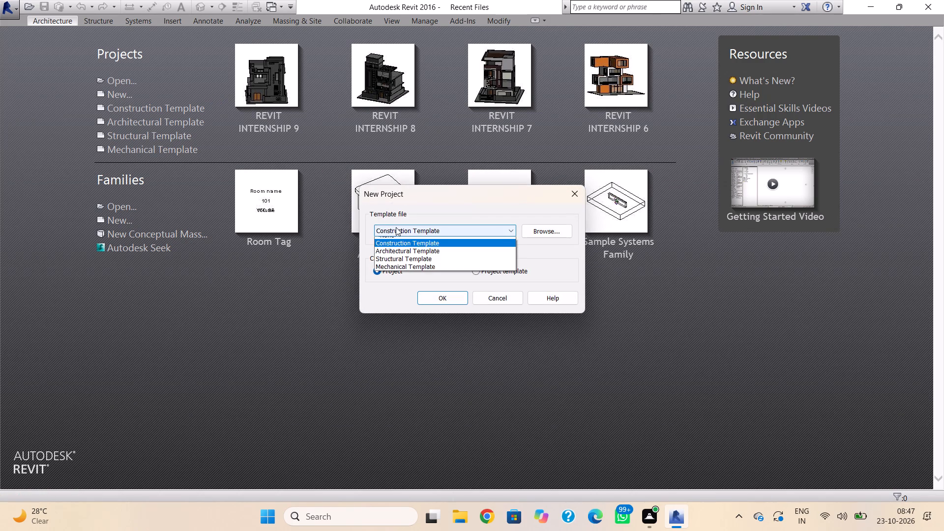
left_click(397, 255)
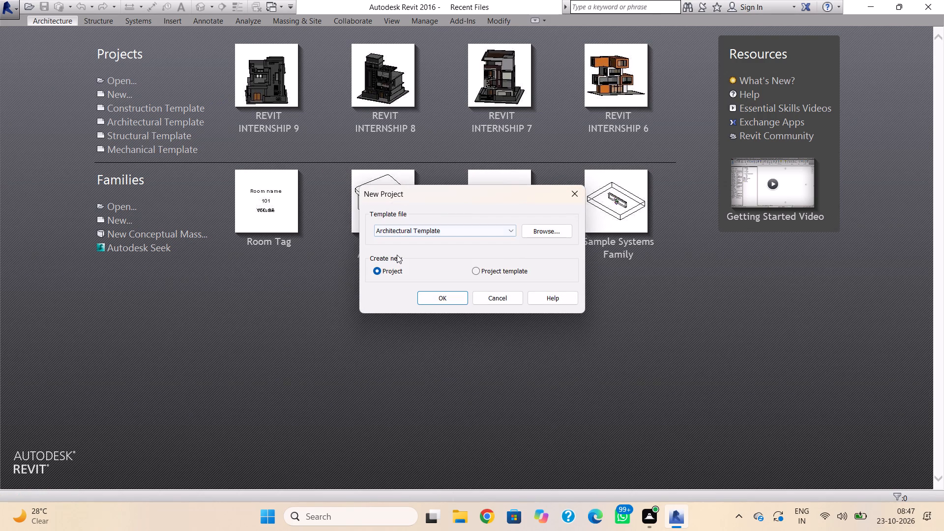
left_click(421, 292)
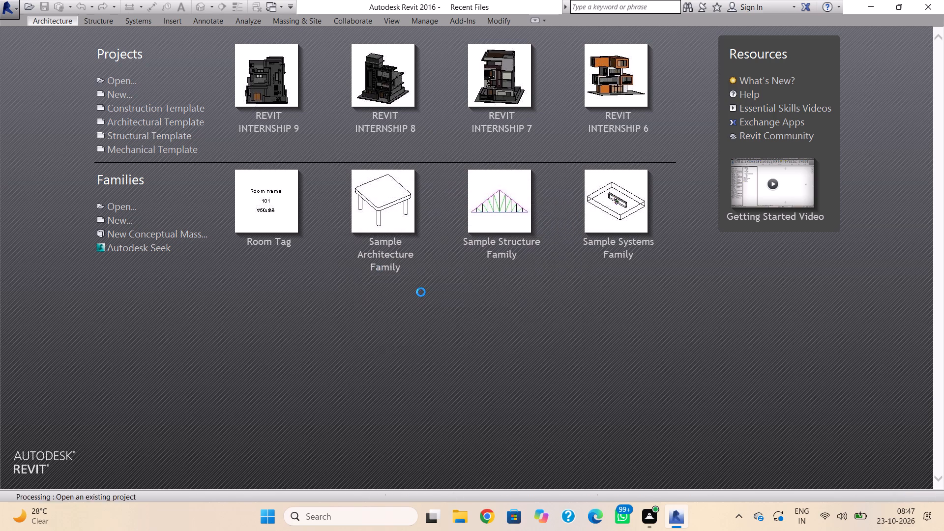
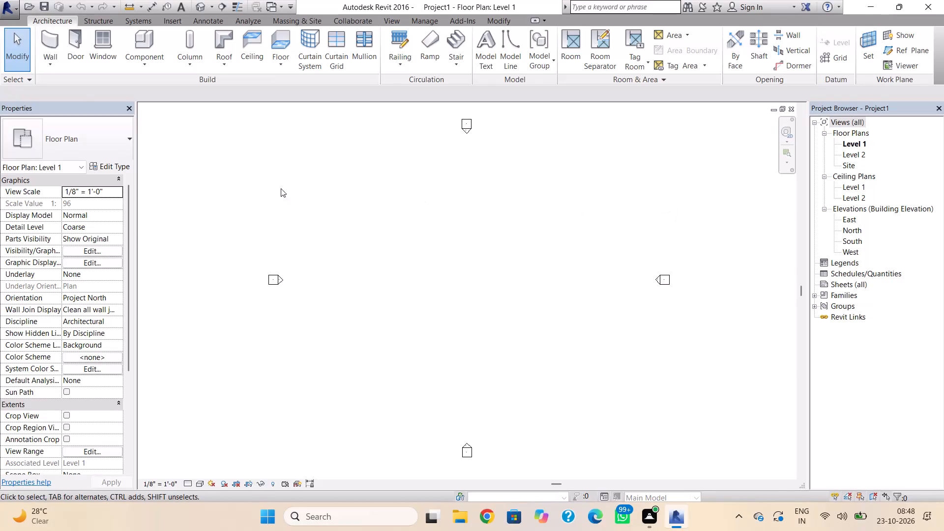
Draw a rectangle of Generic - 8" walls about 48' by 32' in the middle of the Level 1 plan.
left_click(46, 33)
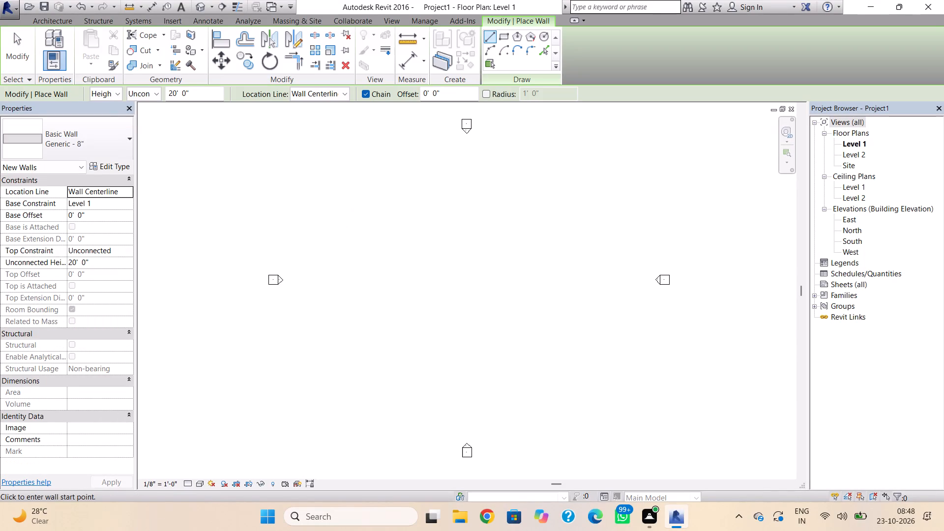
left_click(504, 37)
left_click(372, 243)
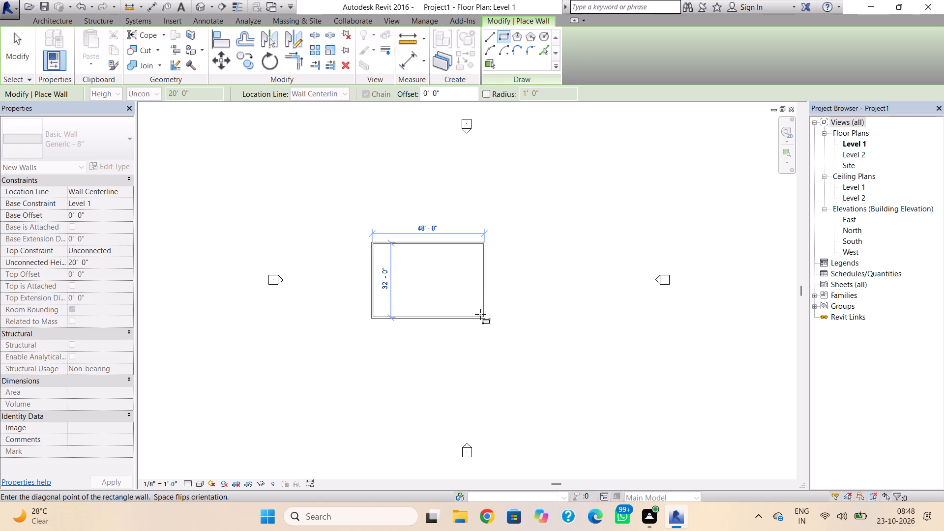
left_click(480, 314)
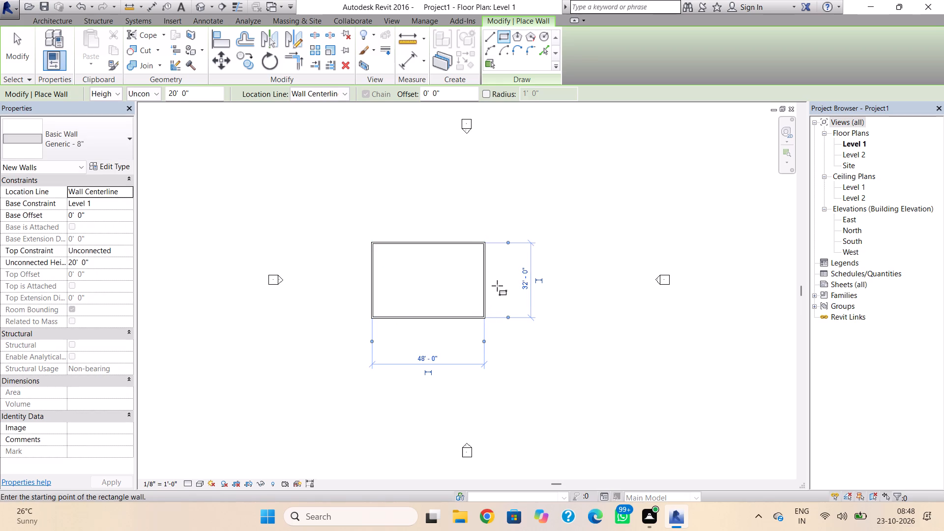
key("Escape")
key("Escape")
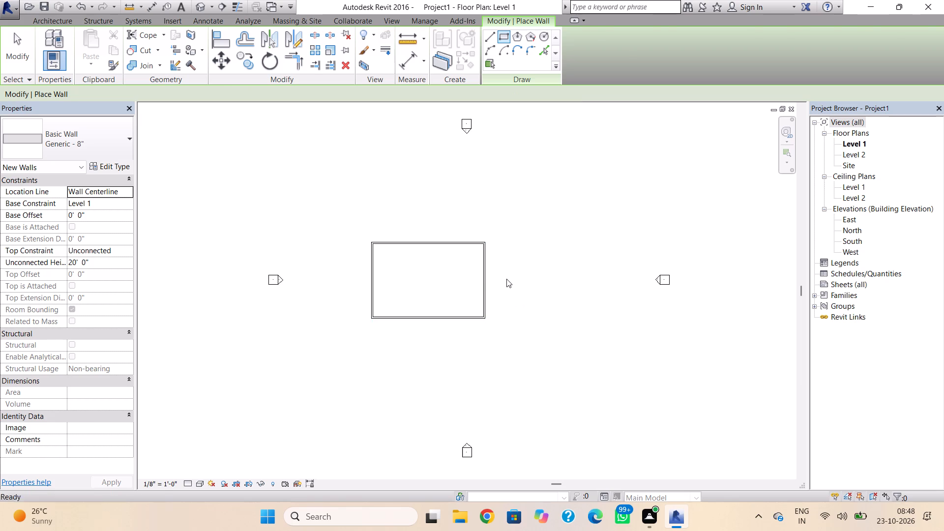
Set the unconnected height of all four walls to 12'.
left_click_drag(511, 214, 353, 365)
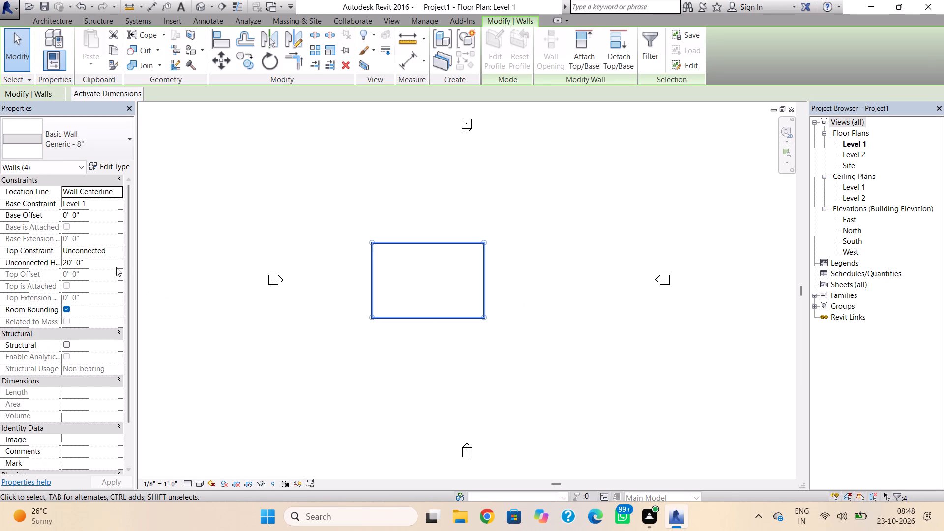
left_click(116, 267)
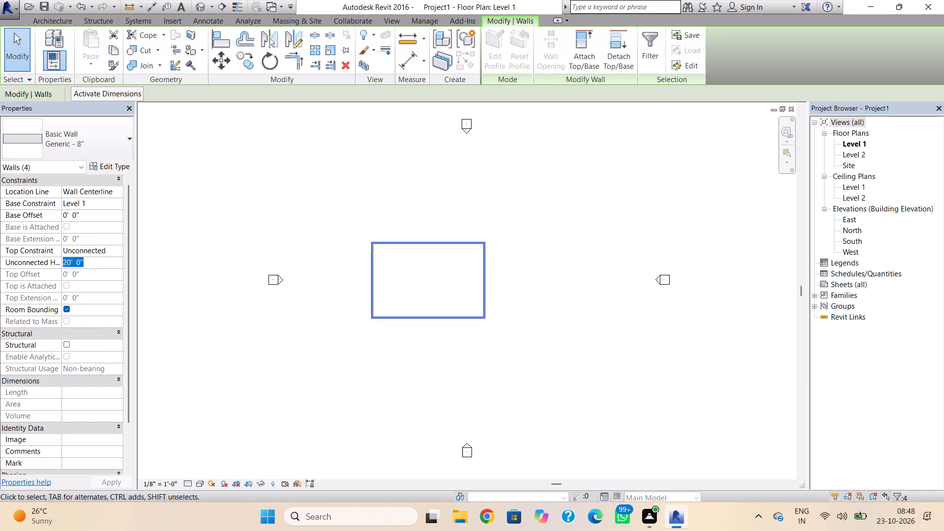
key("BackSpace")
type("12")
key("apostrophe")
key("Return")
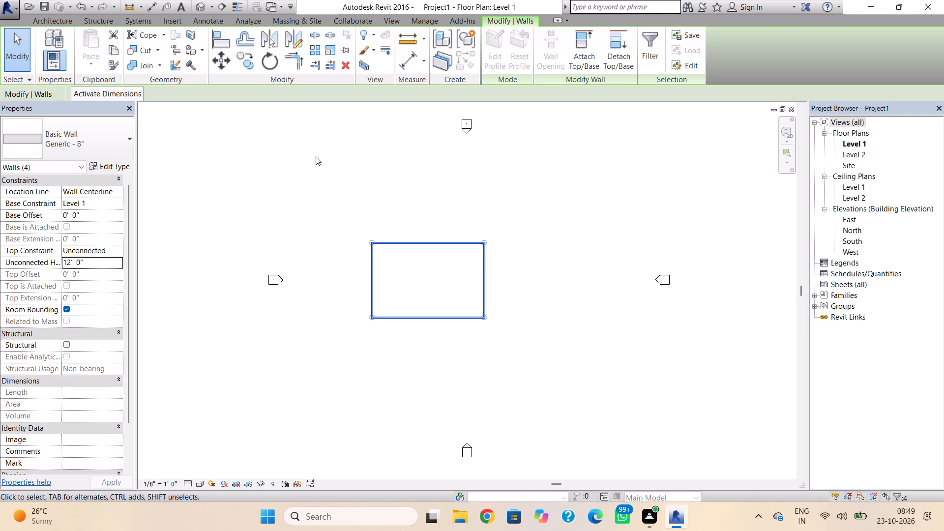
Start a Generic - 12" floor and sketch a rectangular boundary about 68' by 52' around the walls.
left_click(62, 25)
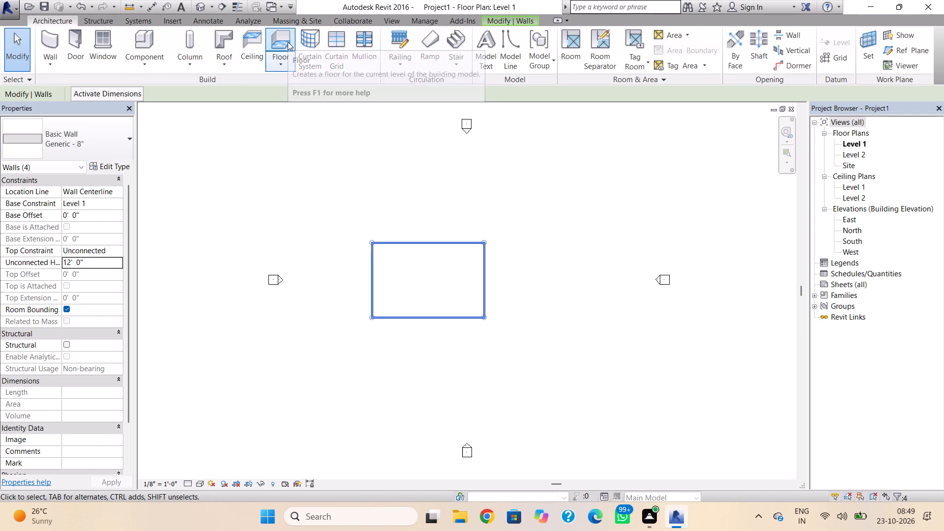
left_click(288, 42)
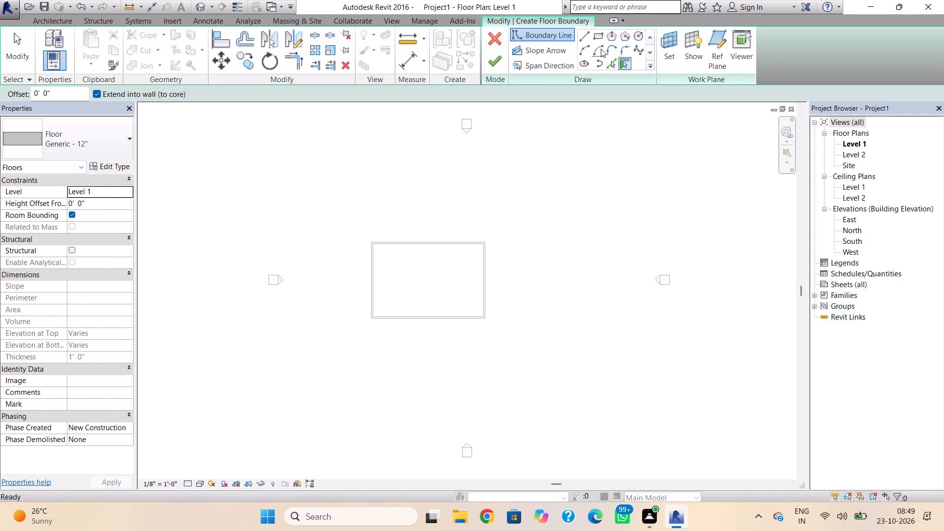
left_click(599, 36)
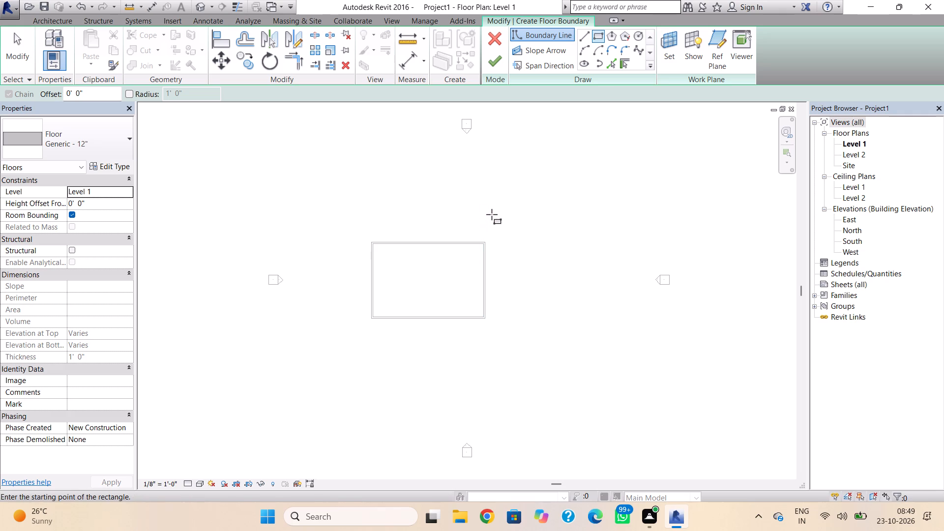
left_click(353, 217)
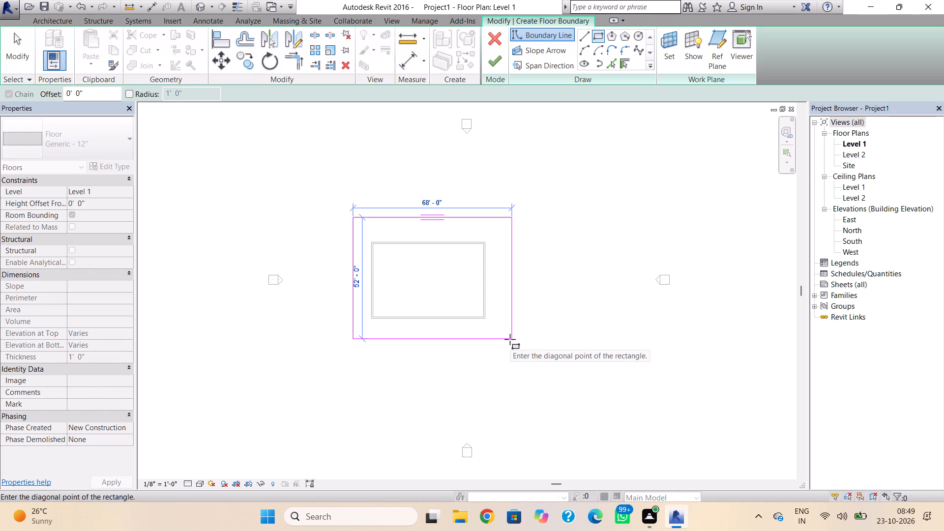
left_click(510, 339)
key("Escape")
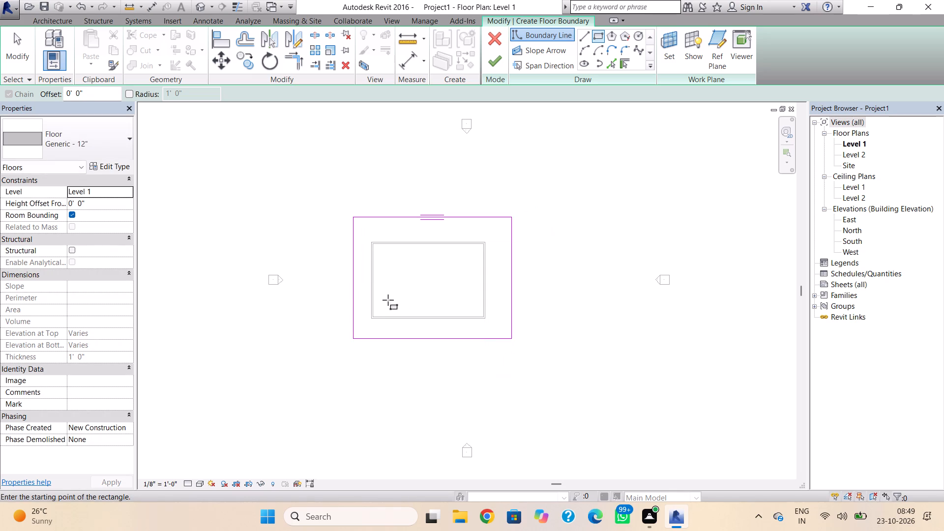
key("Escape")
Nudge the floor boundary's west, east and south edges slightly outward, making it 71' wide, and finish the floor.
left_click(351, 304)
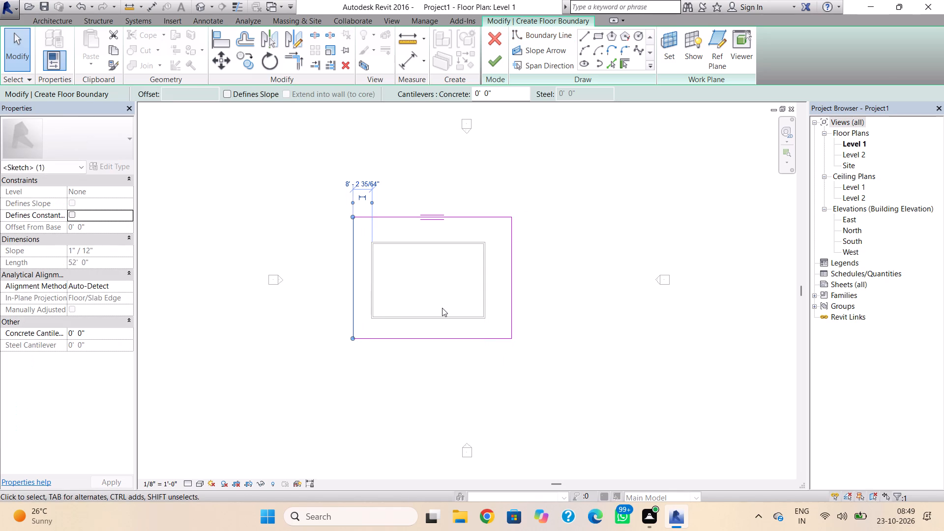
key("Left")
key("Left")
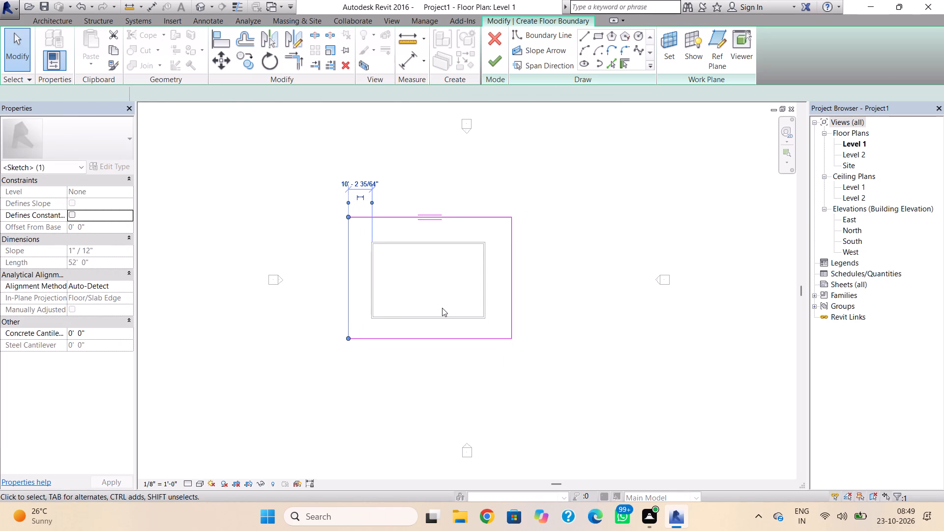
left_click(513, 303)
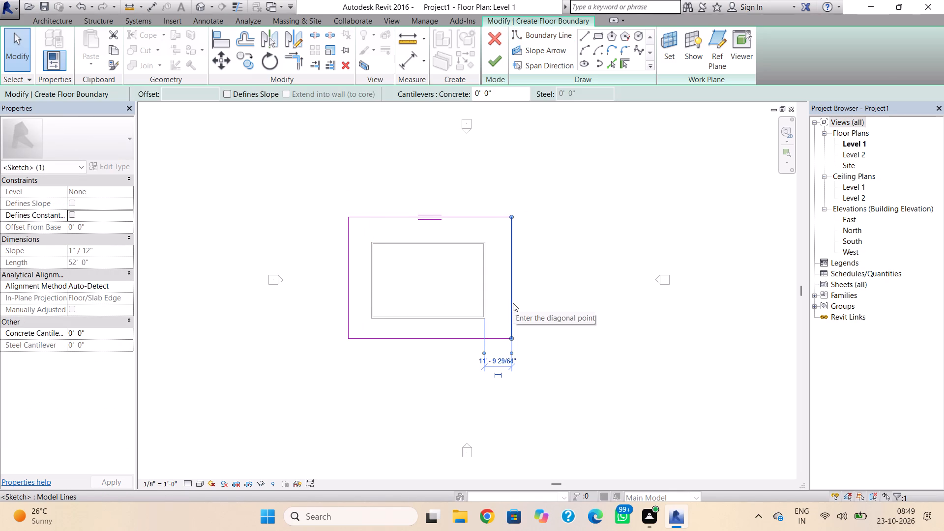
key("Right")
left_click(464, 334)
key("Down")
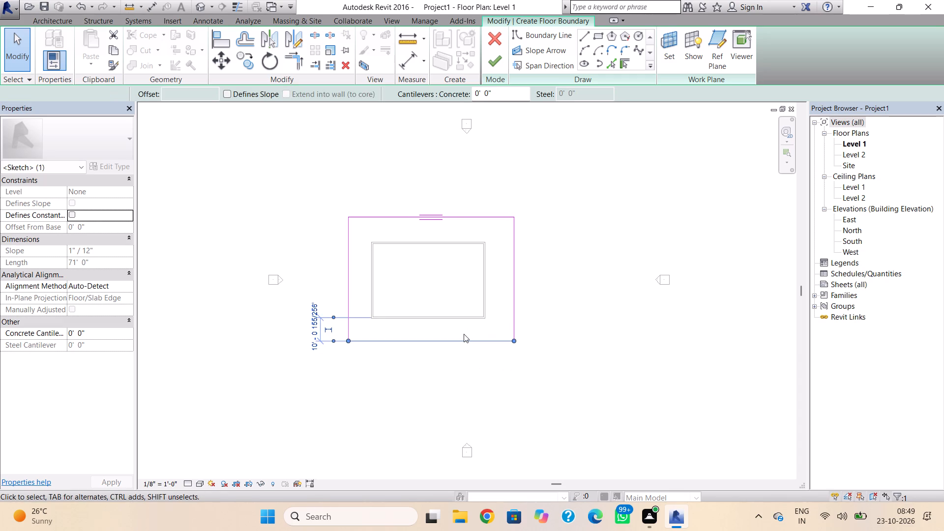
left_click(572, 303)
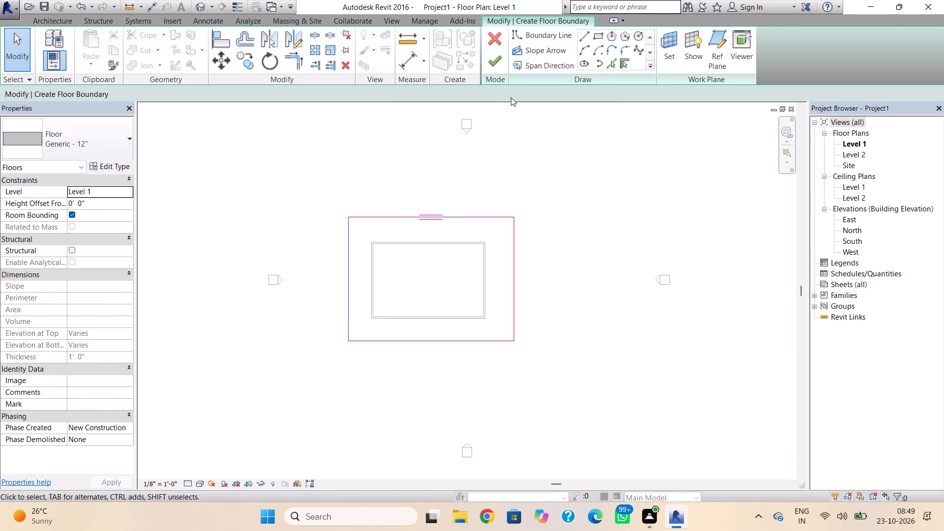
left_click(499, 65)
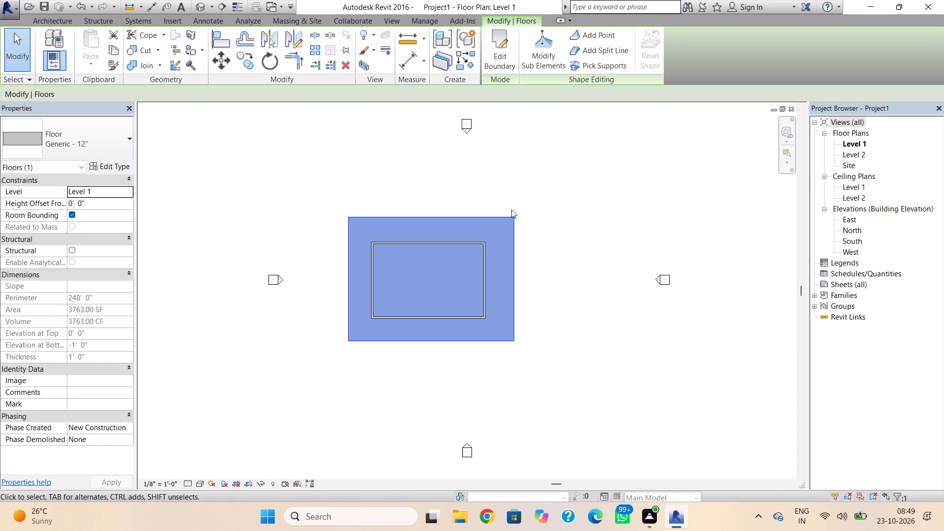
key("Escape")
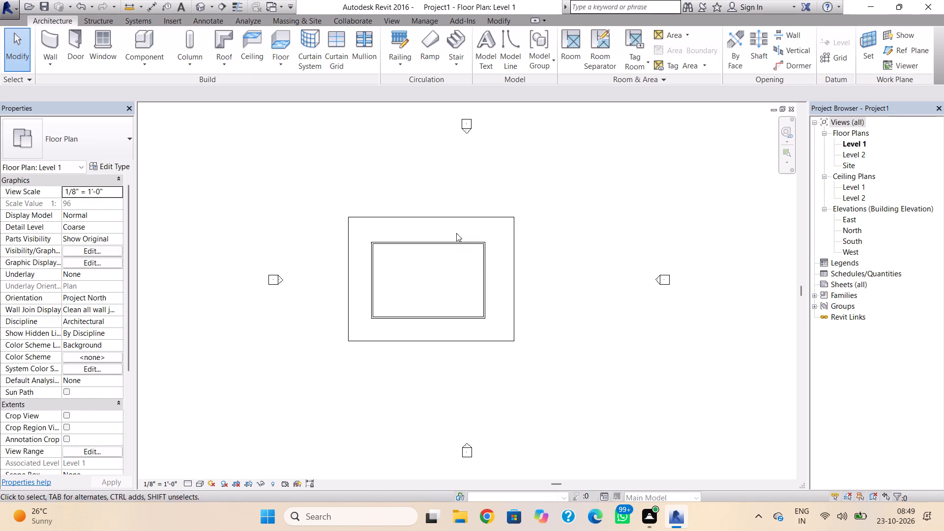
Start a footprint roof based on Level 2 and sketch a rectangular boundary about 18'-10" by 32'-4" over the building's western part.
left_click(226, 38)
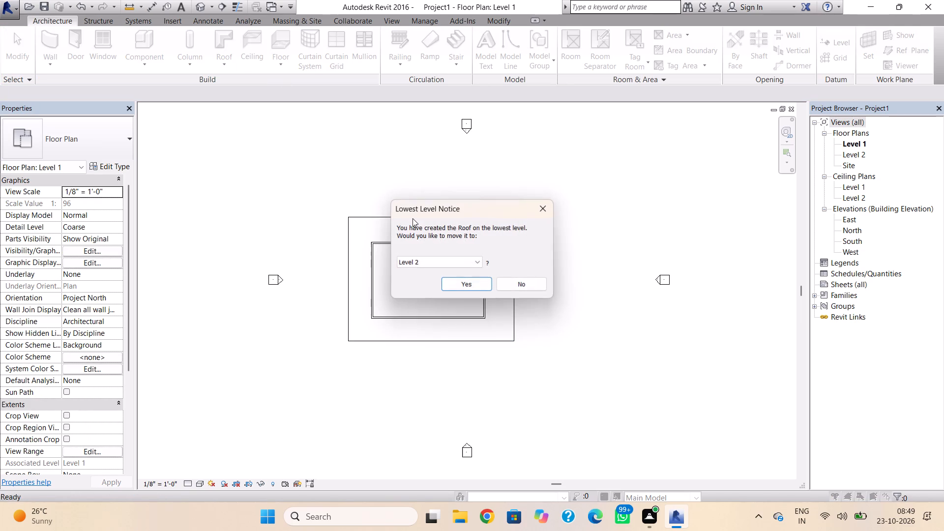
left_click(447, 283)
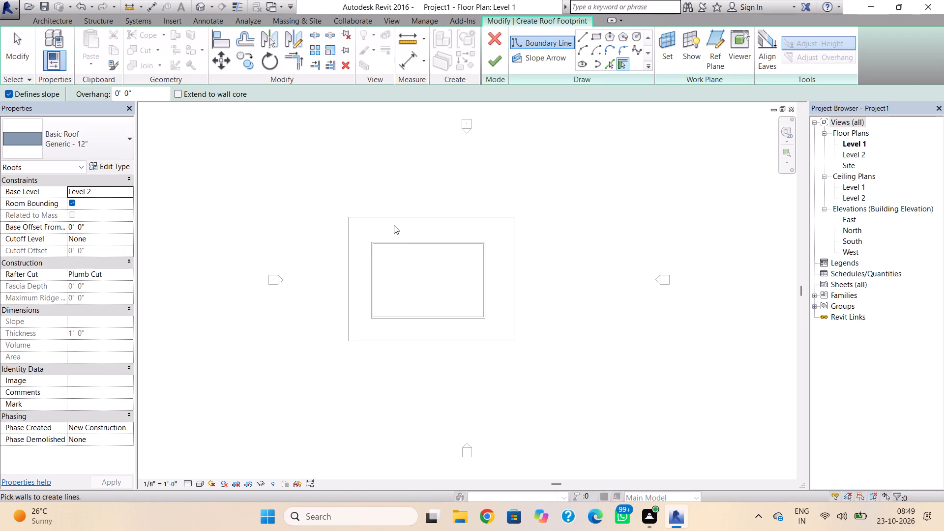
left_click(596, 31)
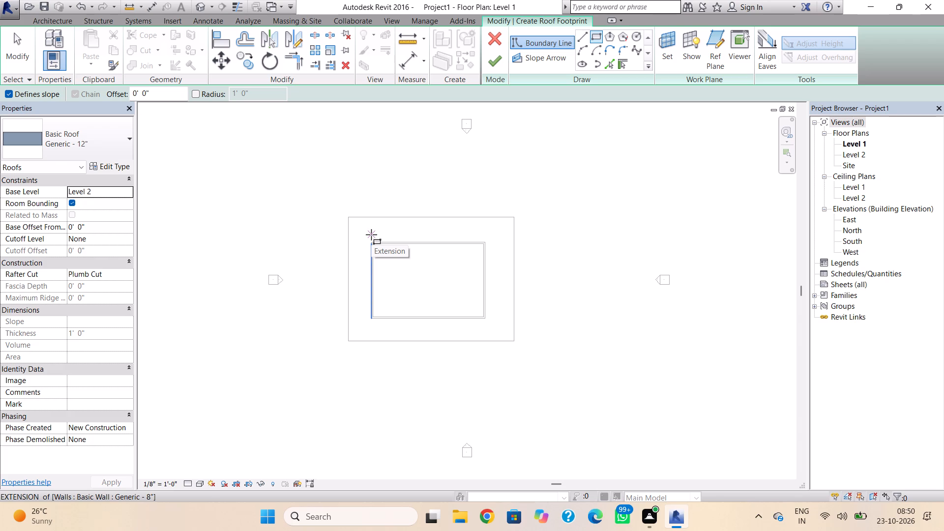
left_click(371, 235)
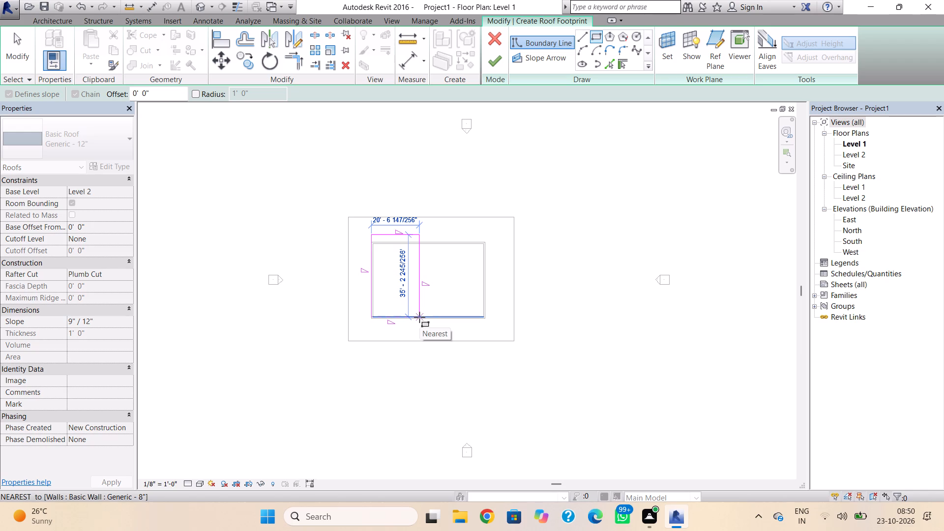
key("Escape")
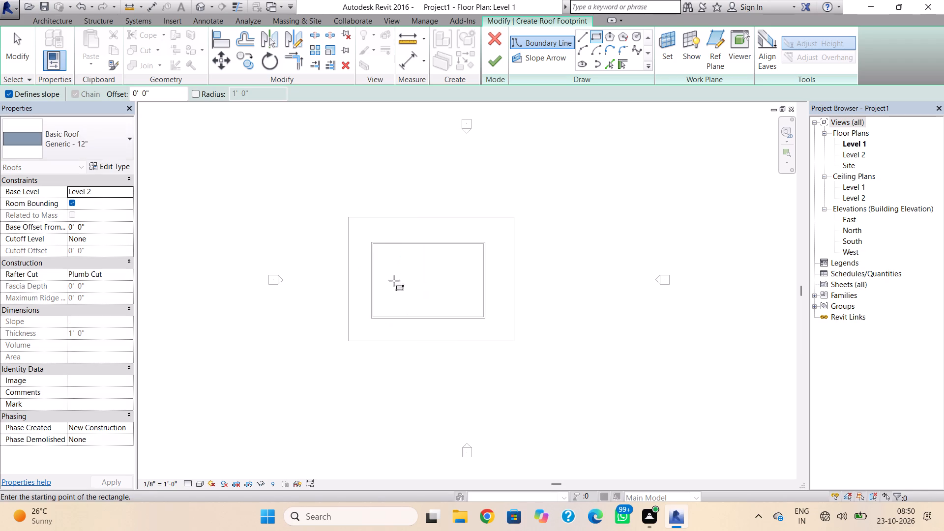
left_click(373, 241)
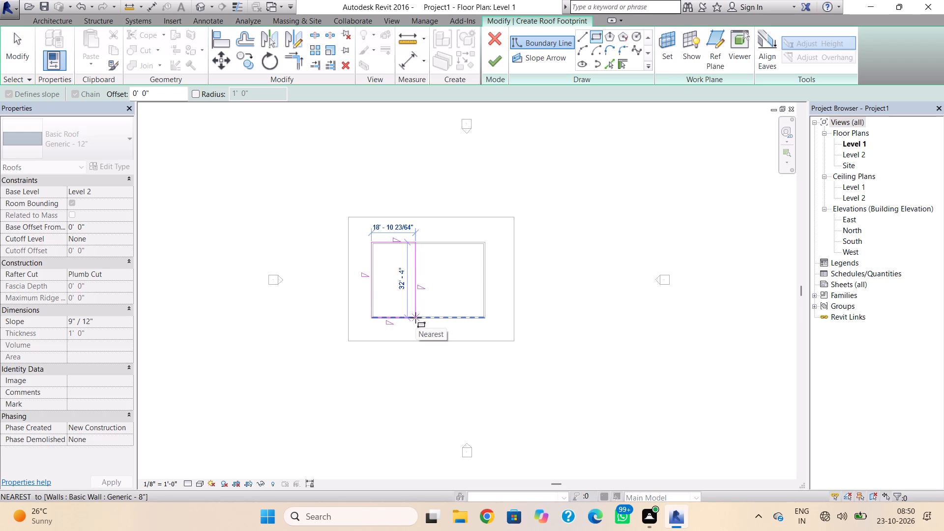
left_click(415, 318)
key("Escape")
key("Escape")
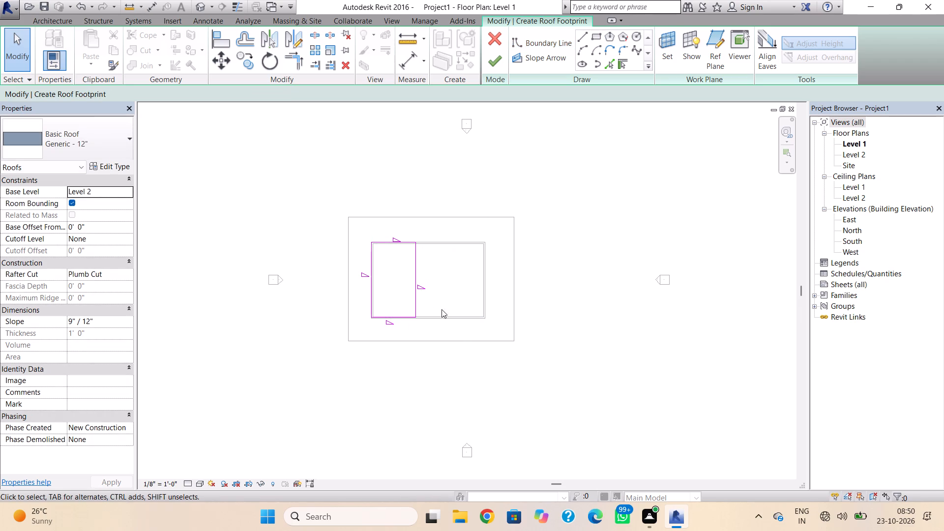
key("Escape")
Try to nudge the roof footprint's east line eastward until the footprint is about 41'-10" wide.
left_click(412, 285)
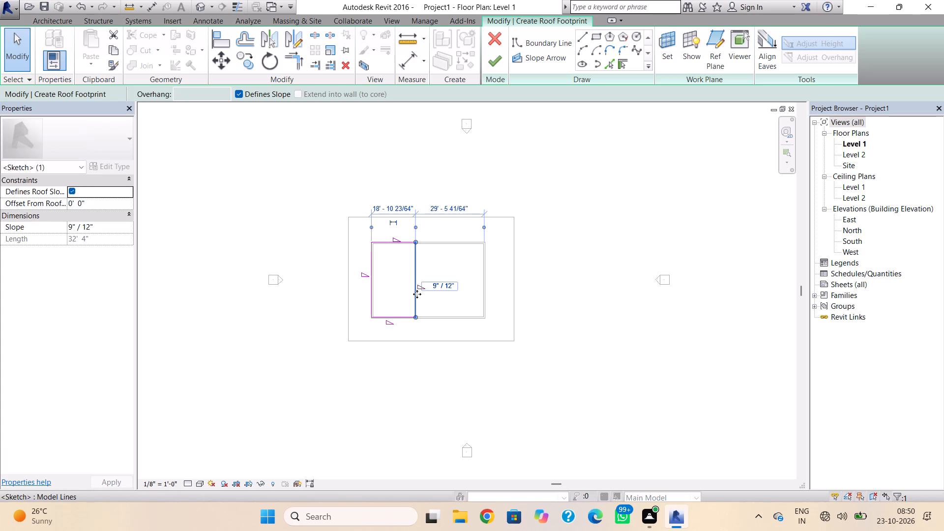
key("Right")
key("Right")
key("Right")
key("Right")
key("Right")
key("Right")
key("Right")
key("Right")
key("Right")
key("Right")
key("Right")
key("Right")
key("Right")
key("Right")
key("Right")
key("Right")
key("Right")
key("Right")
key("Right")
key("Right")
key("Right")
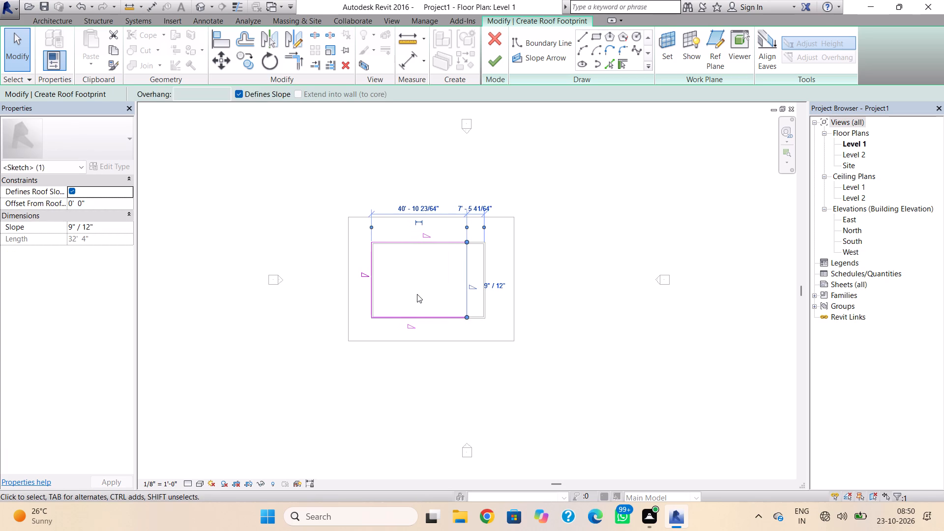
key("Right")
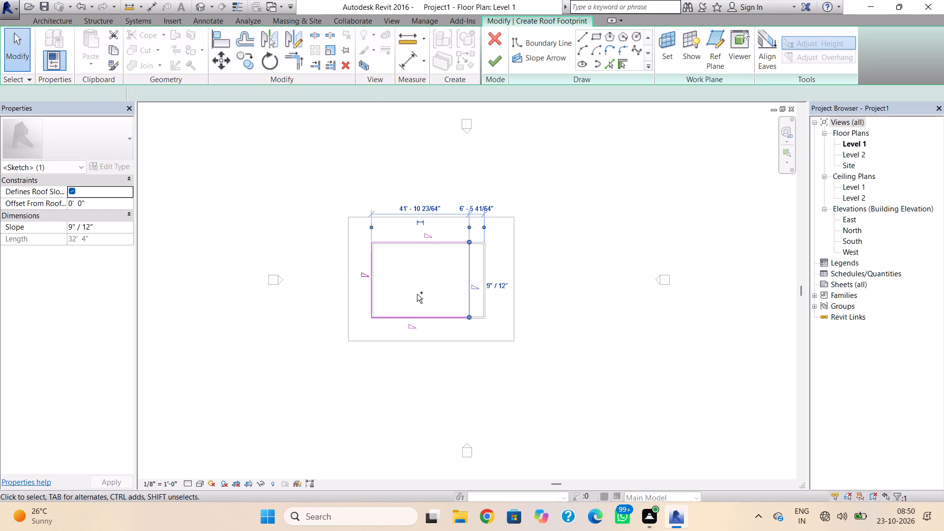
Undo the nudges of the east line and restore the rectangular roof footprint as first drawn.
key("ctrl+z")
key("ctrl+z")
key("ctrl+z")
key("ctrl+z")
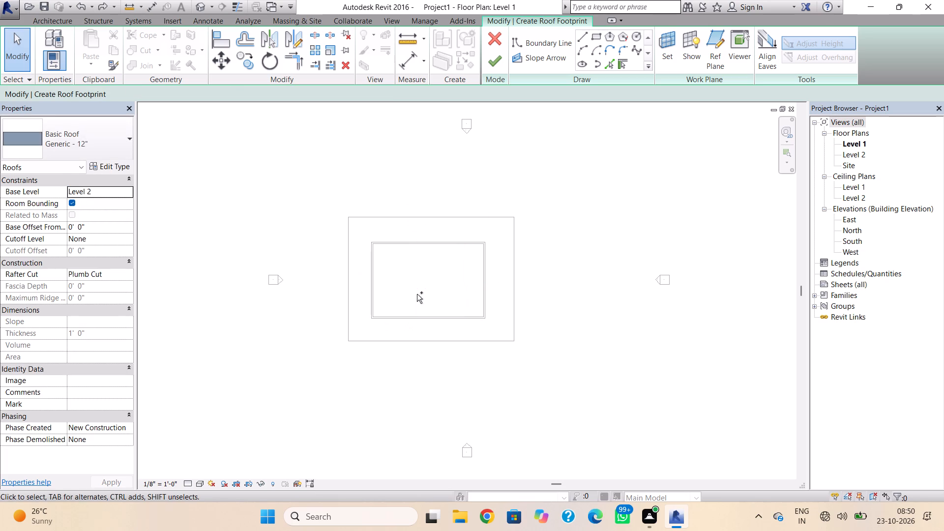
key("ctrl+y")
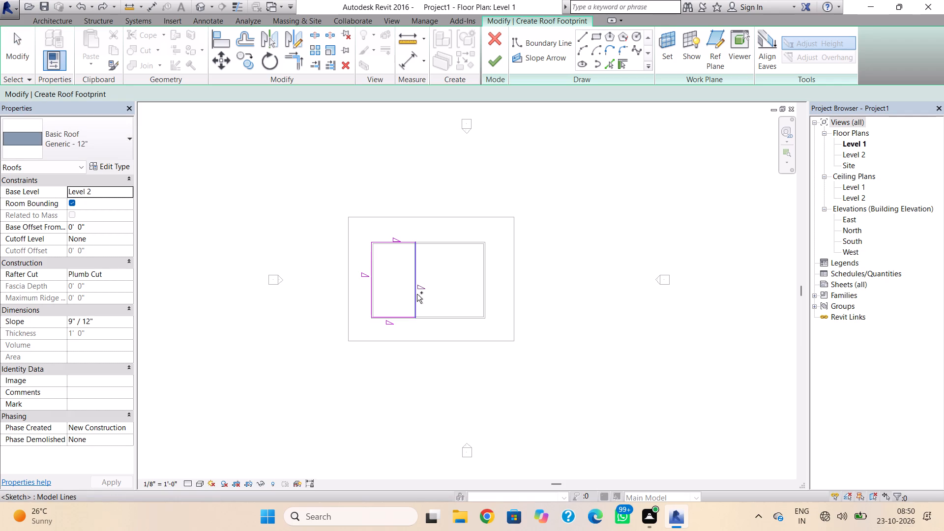
Delete the east line of the rectangular roof footprint.
left_click(417, 294)
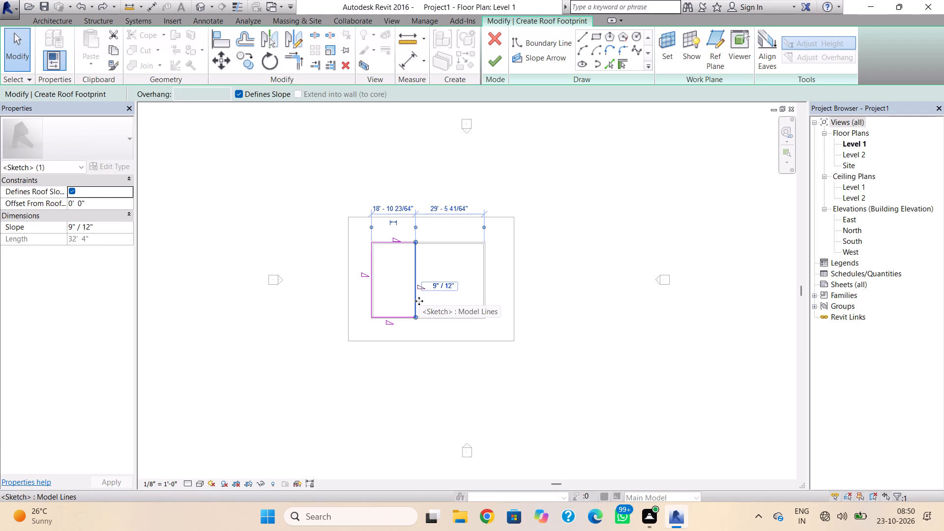
key("Delete")
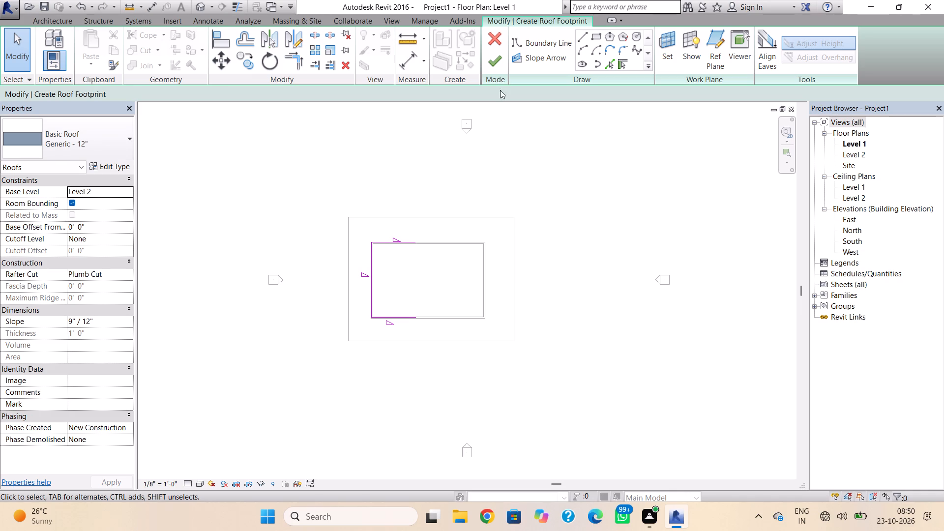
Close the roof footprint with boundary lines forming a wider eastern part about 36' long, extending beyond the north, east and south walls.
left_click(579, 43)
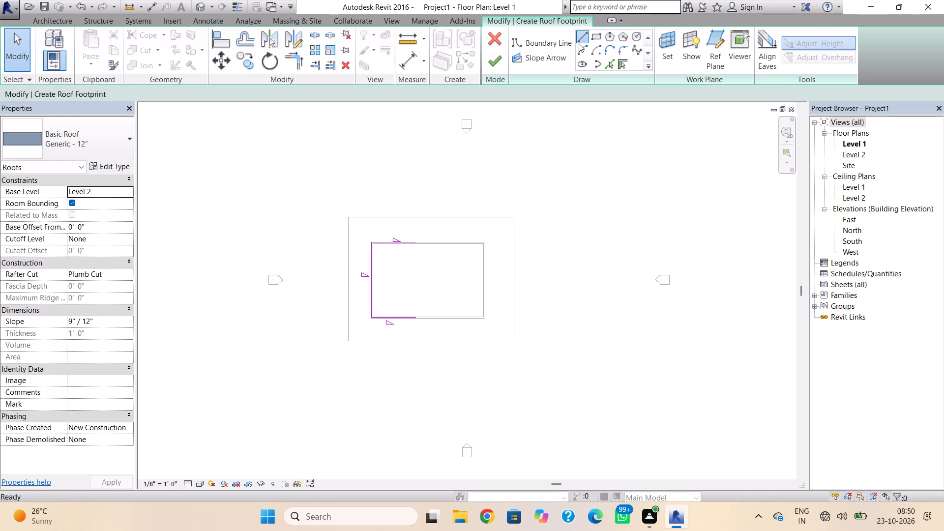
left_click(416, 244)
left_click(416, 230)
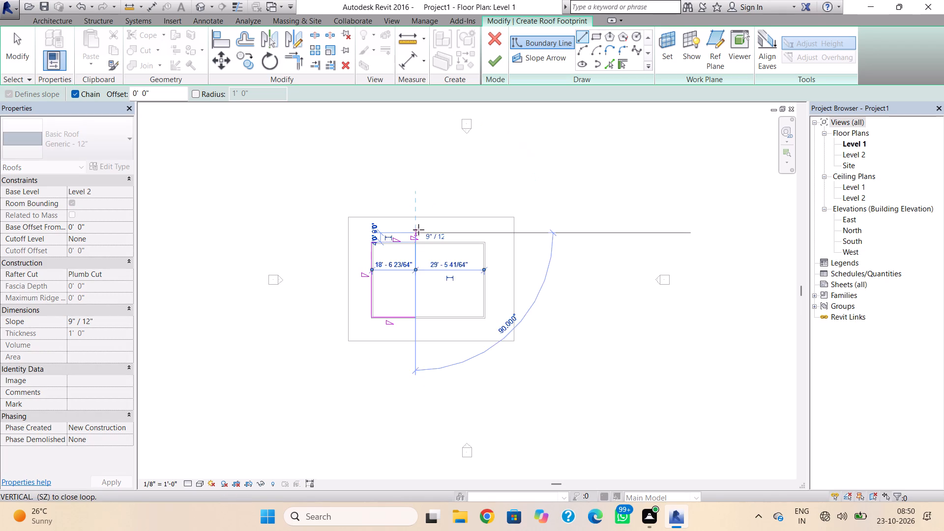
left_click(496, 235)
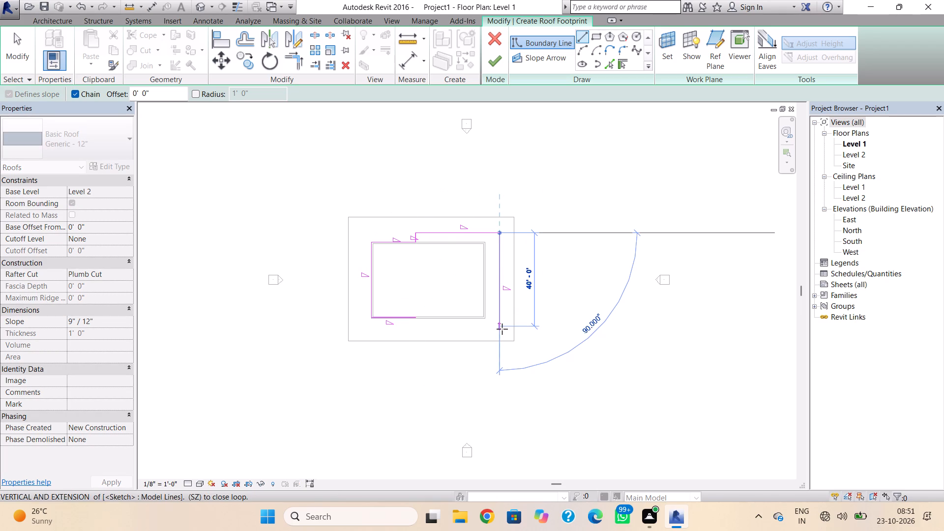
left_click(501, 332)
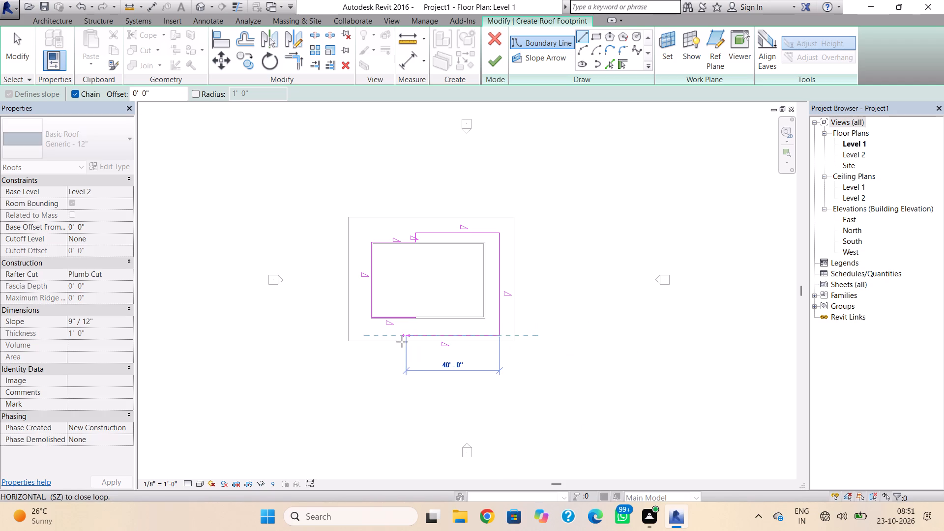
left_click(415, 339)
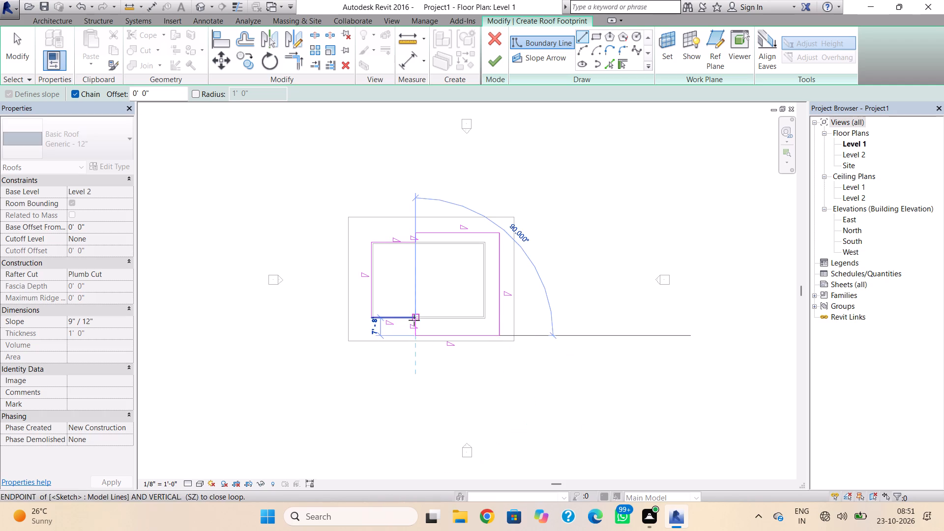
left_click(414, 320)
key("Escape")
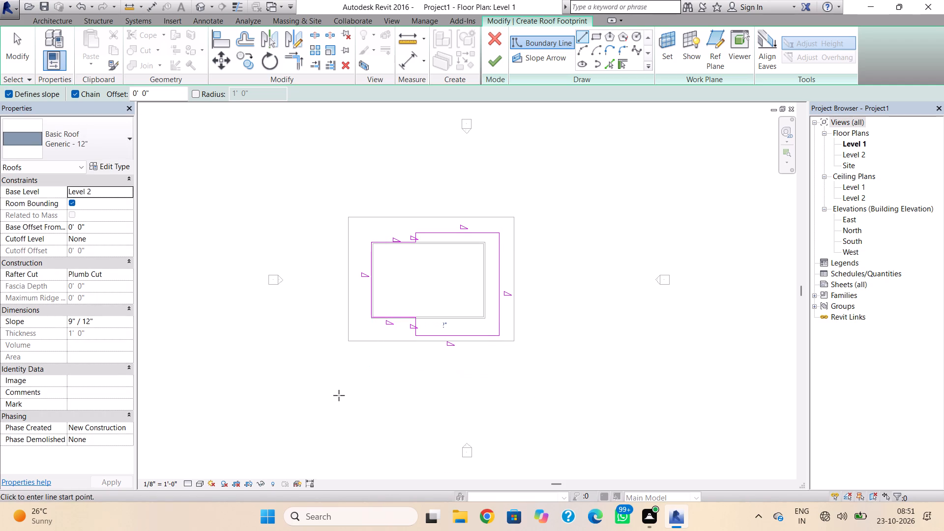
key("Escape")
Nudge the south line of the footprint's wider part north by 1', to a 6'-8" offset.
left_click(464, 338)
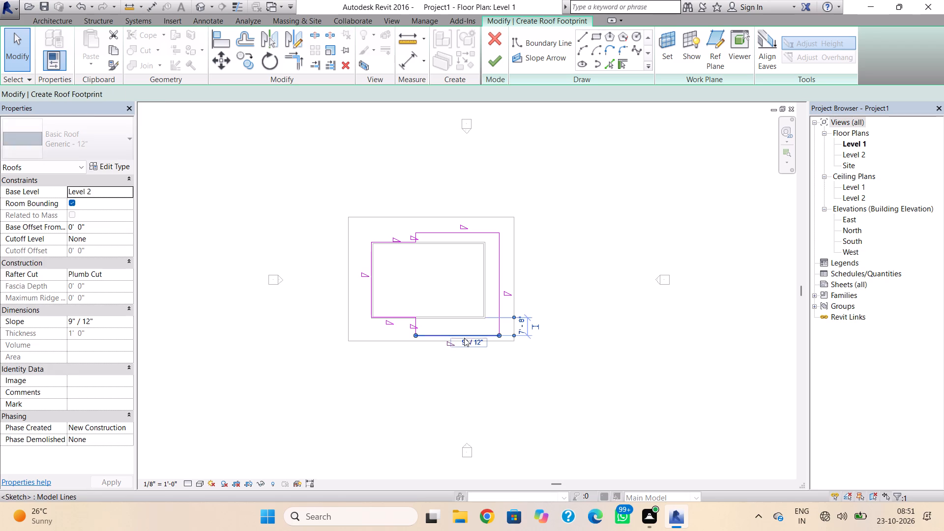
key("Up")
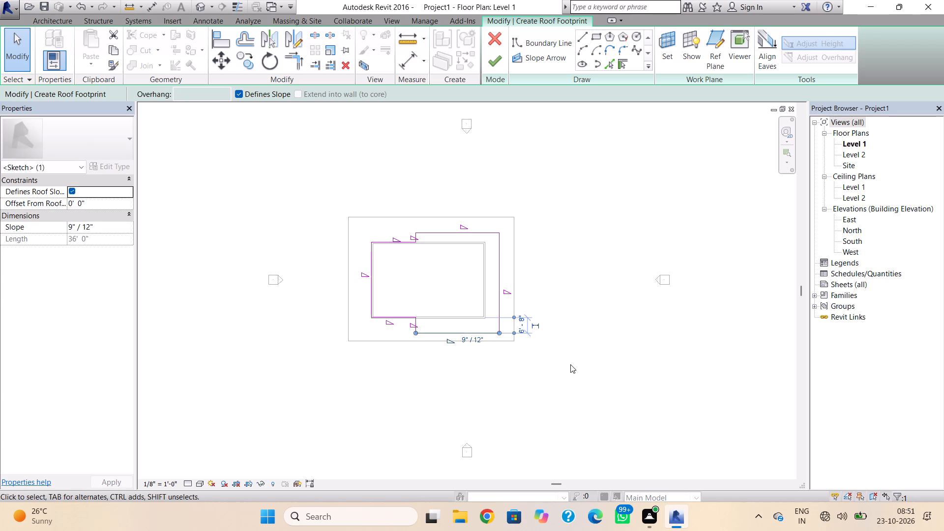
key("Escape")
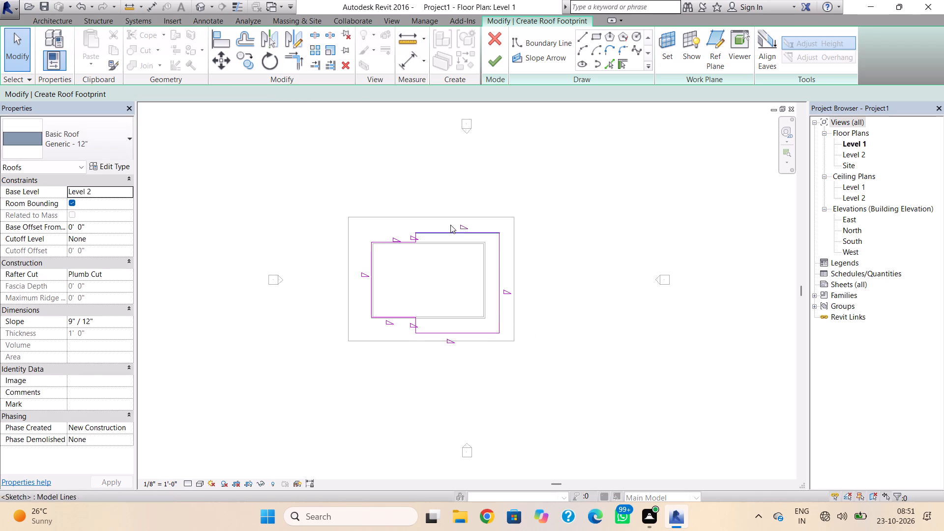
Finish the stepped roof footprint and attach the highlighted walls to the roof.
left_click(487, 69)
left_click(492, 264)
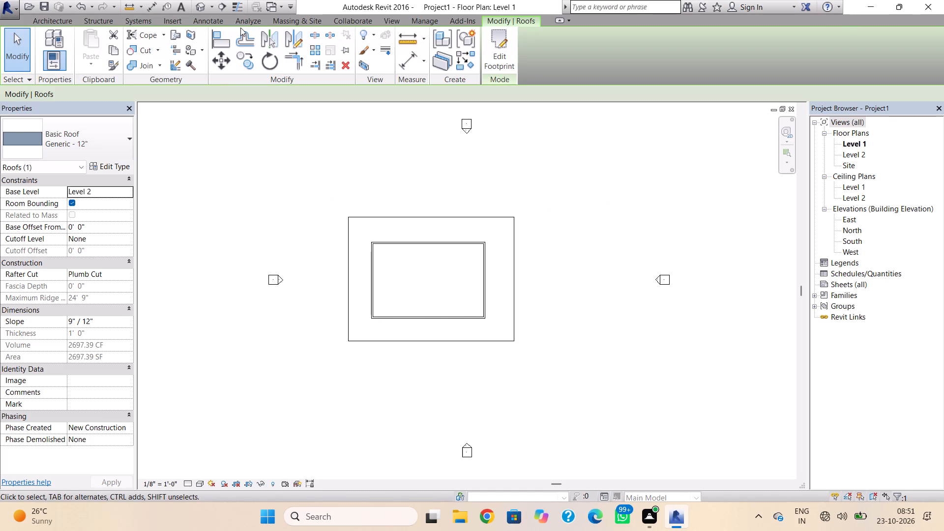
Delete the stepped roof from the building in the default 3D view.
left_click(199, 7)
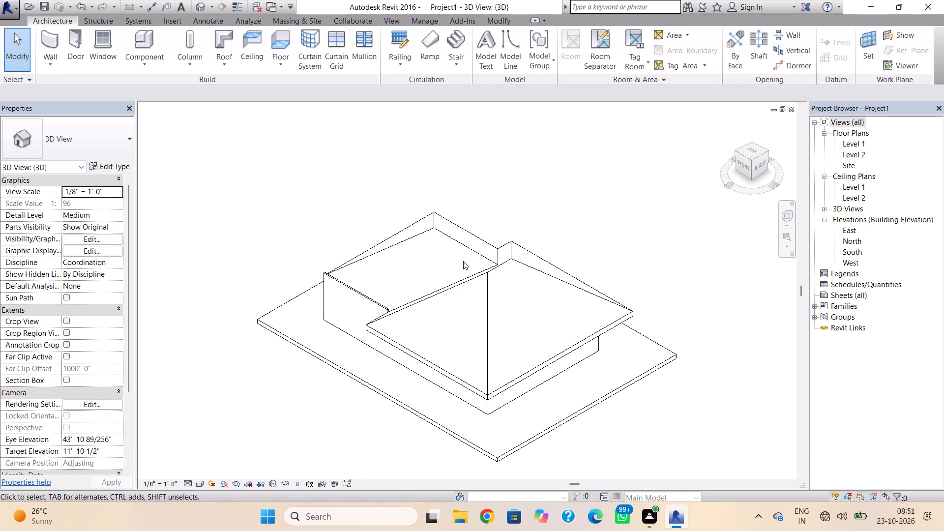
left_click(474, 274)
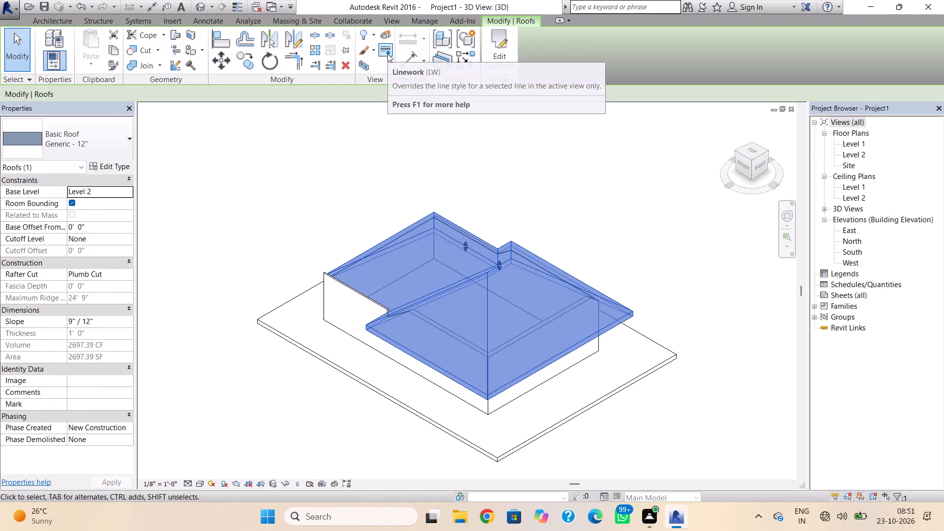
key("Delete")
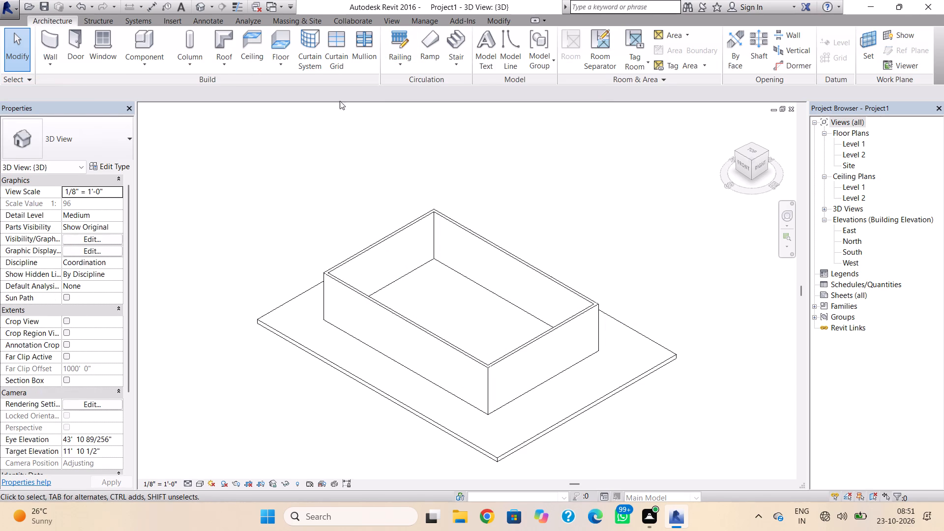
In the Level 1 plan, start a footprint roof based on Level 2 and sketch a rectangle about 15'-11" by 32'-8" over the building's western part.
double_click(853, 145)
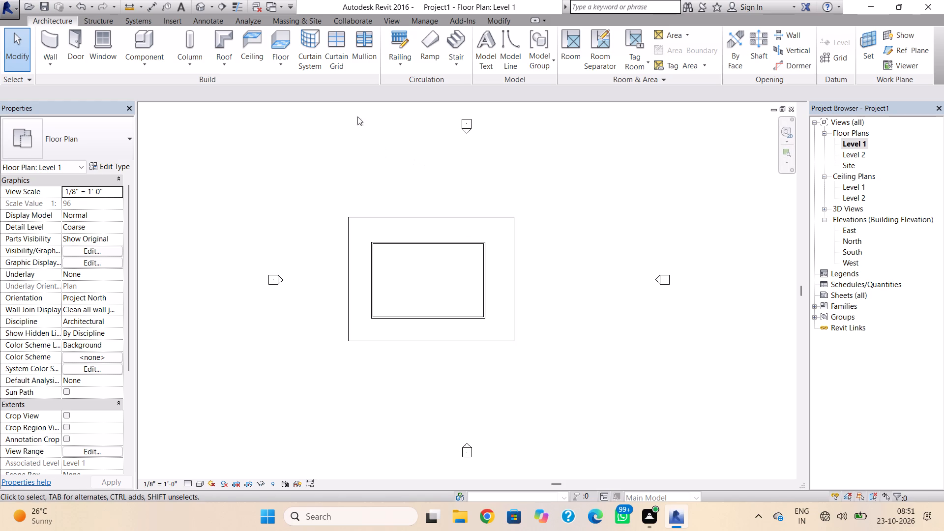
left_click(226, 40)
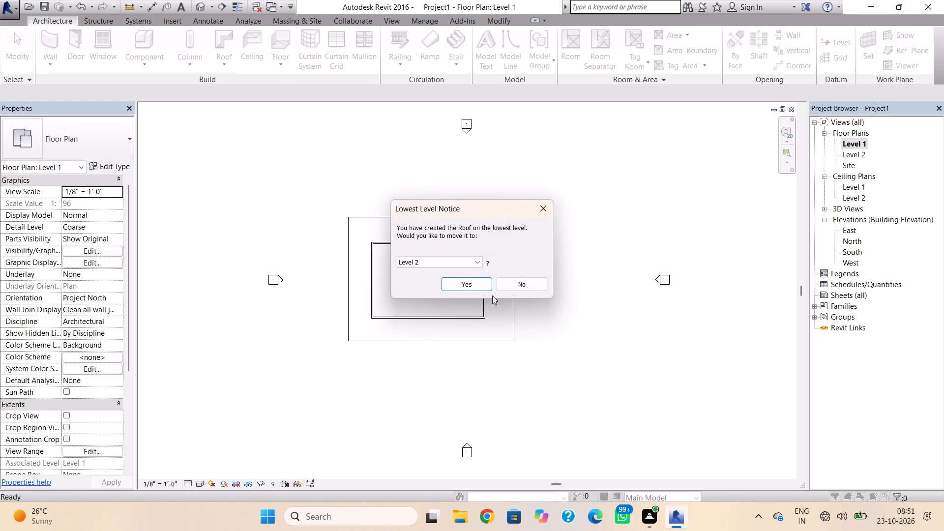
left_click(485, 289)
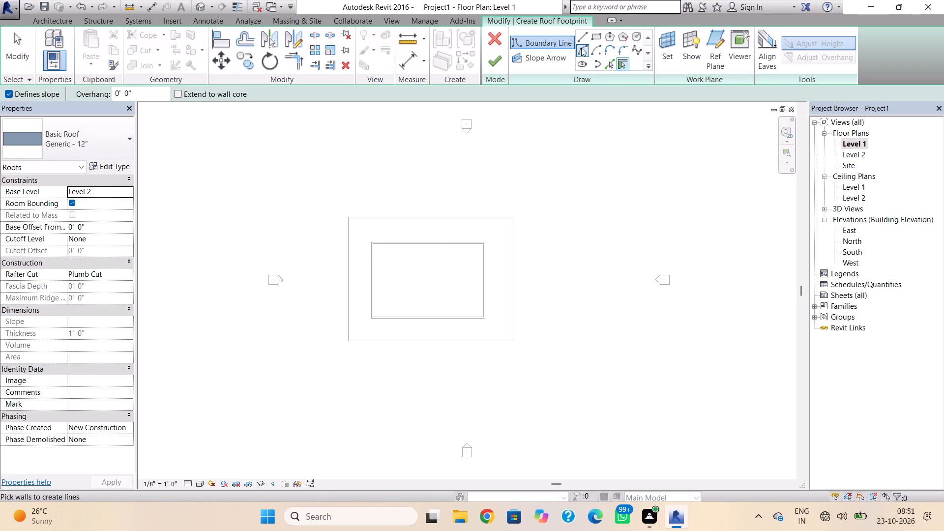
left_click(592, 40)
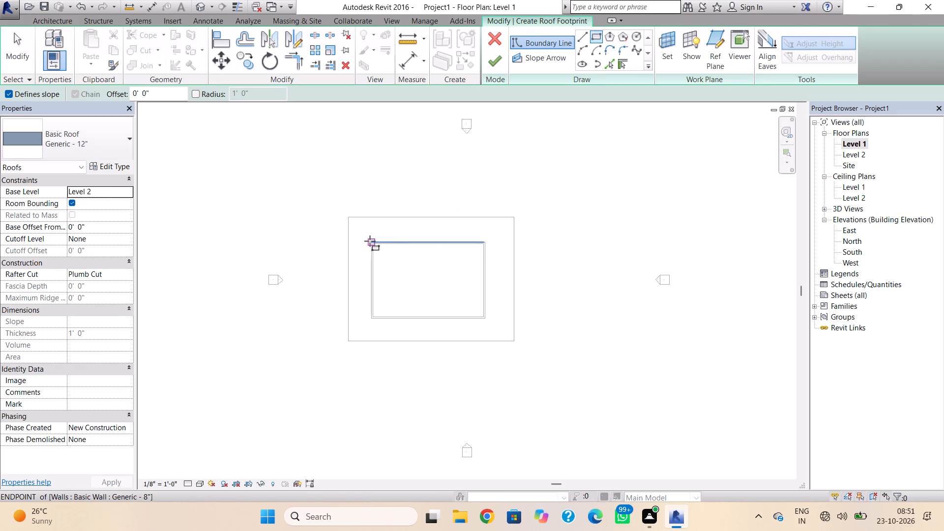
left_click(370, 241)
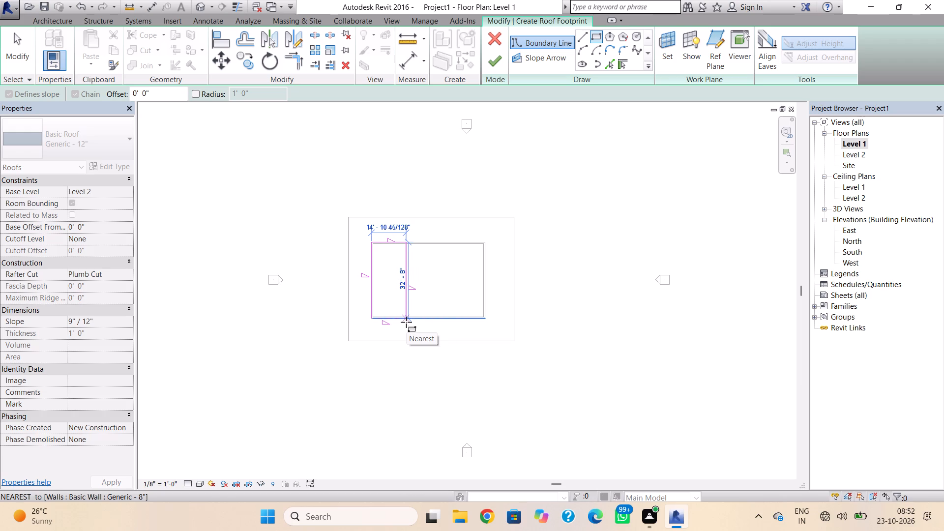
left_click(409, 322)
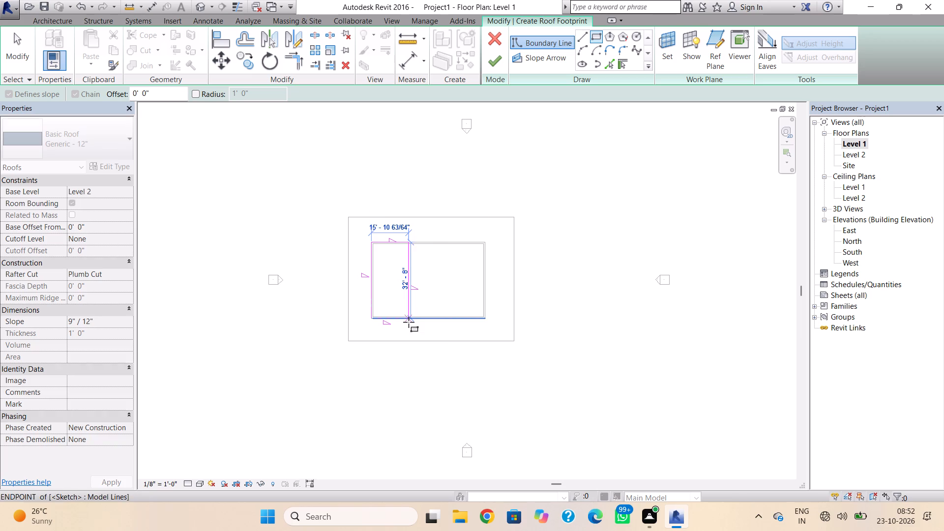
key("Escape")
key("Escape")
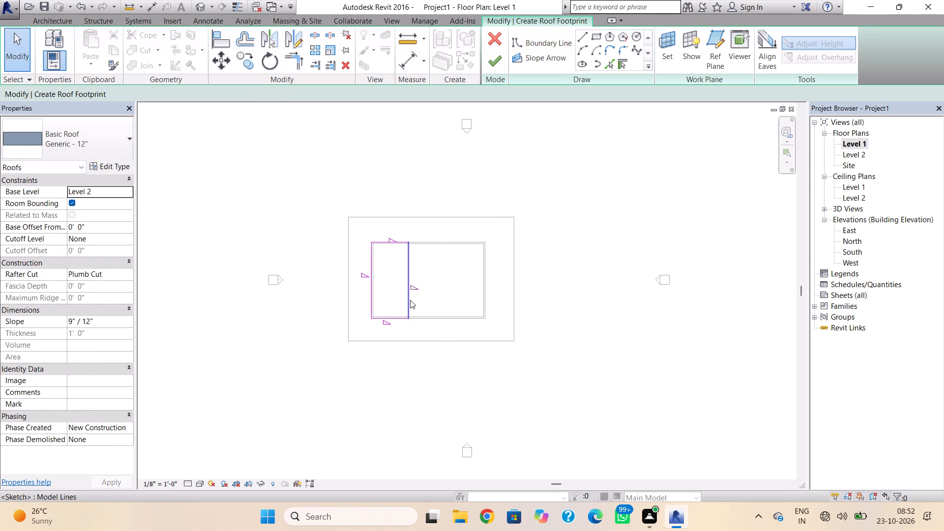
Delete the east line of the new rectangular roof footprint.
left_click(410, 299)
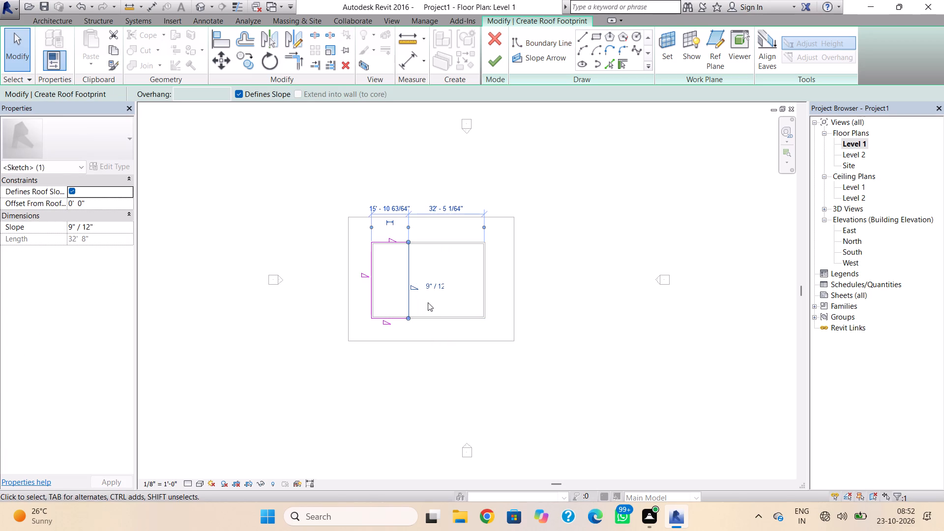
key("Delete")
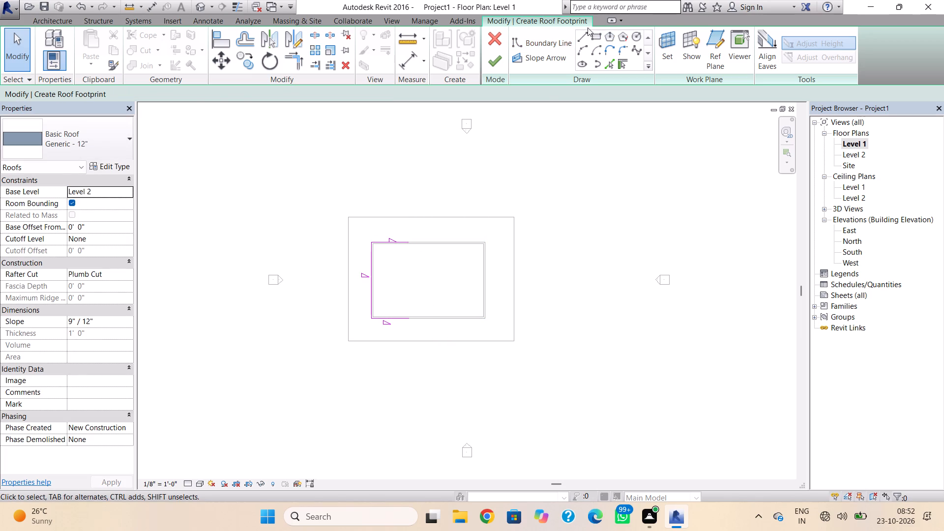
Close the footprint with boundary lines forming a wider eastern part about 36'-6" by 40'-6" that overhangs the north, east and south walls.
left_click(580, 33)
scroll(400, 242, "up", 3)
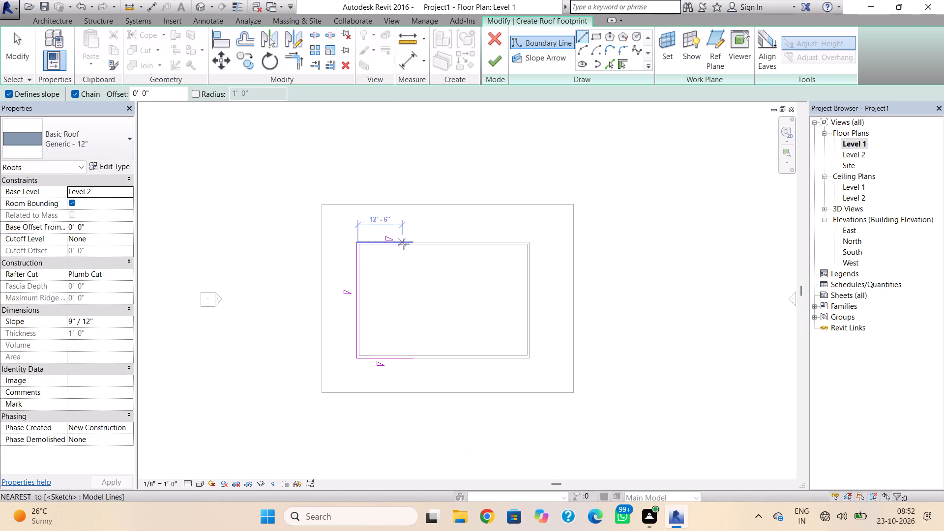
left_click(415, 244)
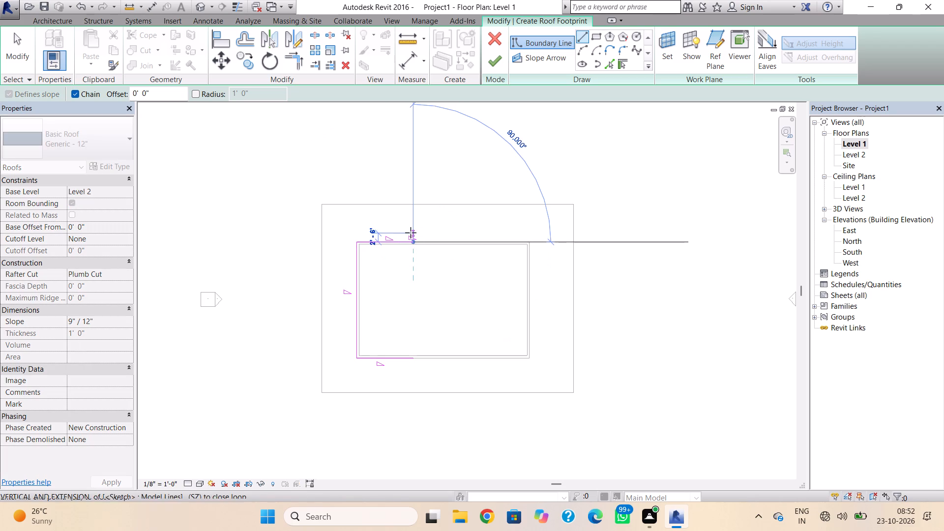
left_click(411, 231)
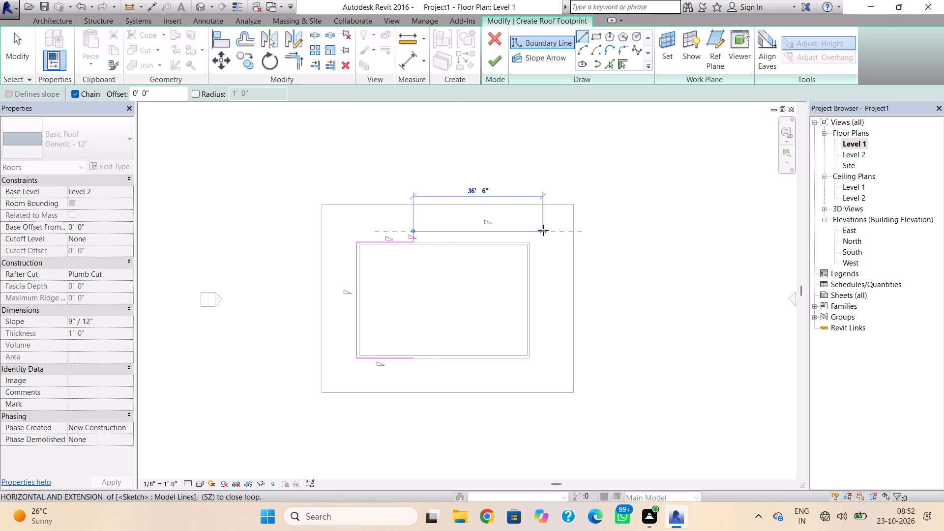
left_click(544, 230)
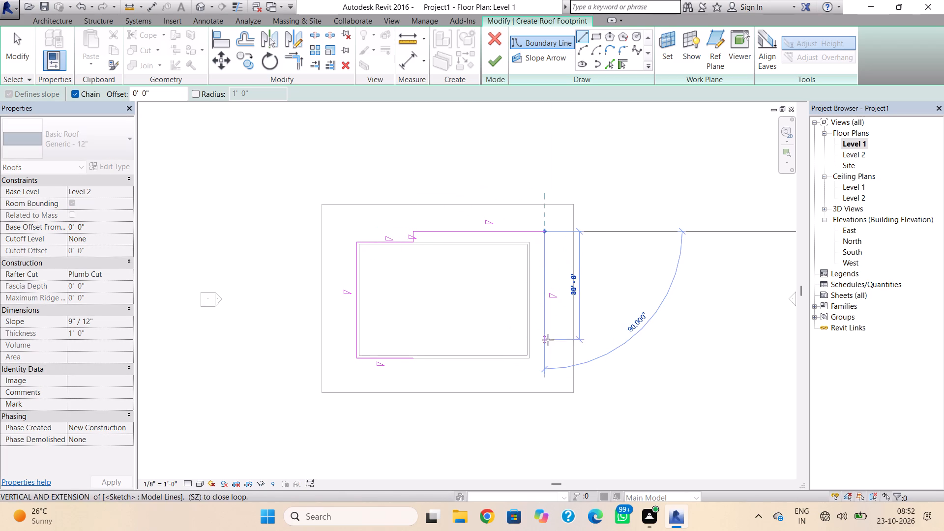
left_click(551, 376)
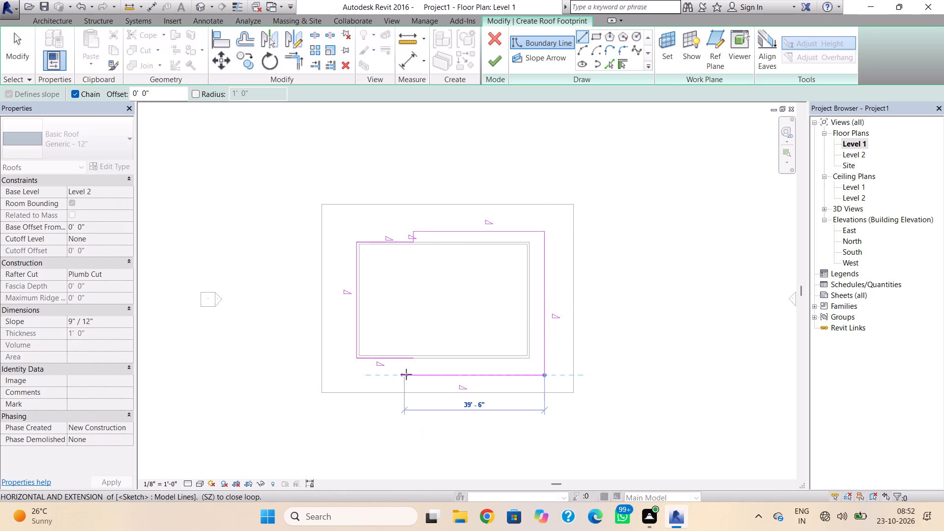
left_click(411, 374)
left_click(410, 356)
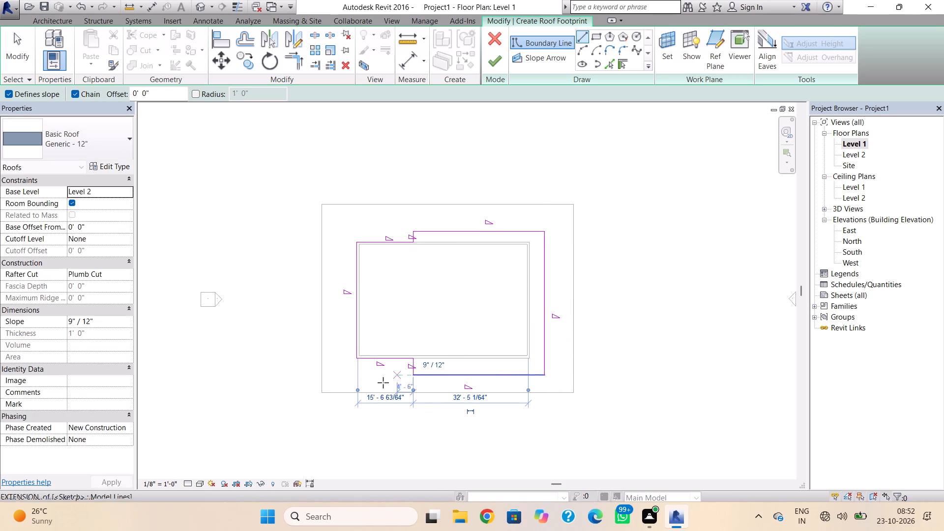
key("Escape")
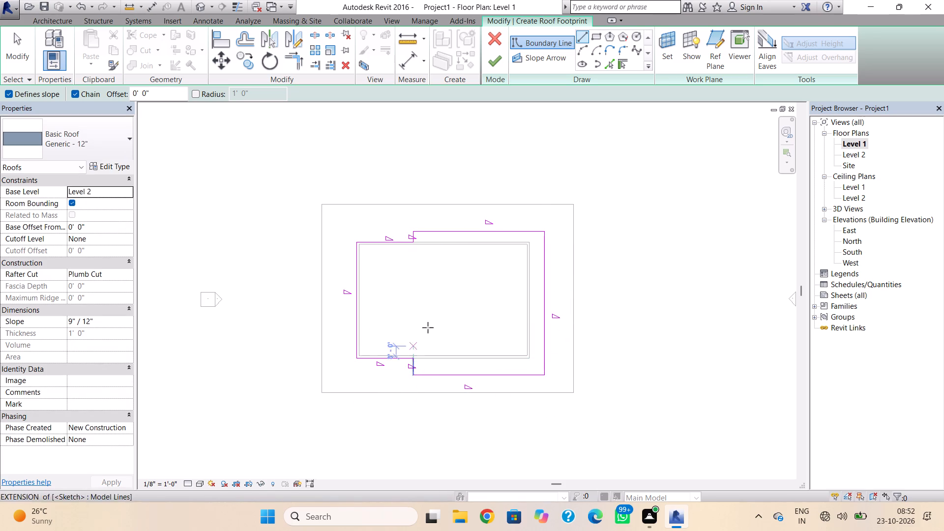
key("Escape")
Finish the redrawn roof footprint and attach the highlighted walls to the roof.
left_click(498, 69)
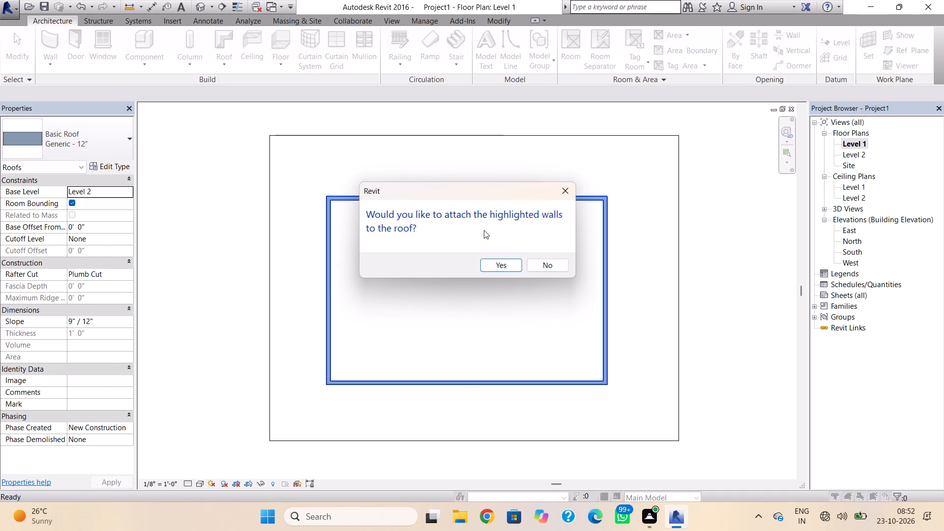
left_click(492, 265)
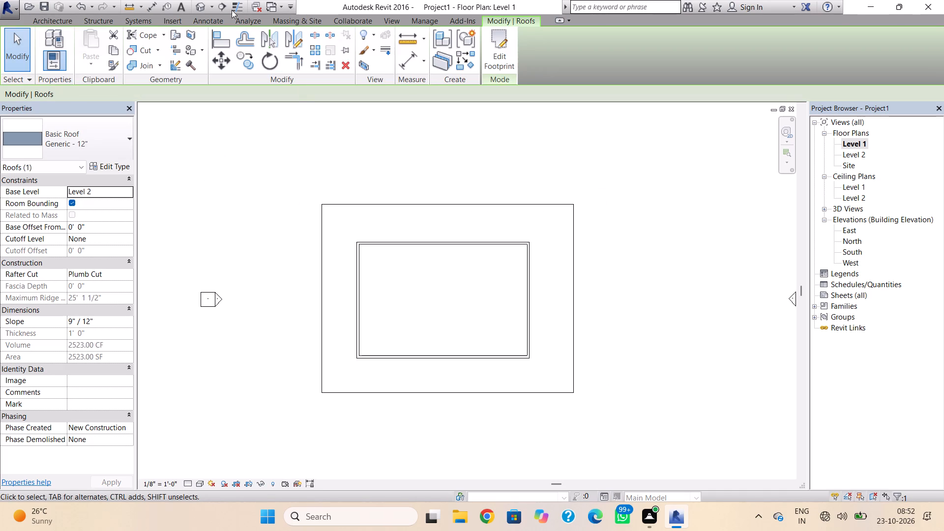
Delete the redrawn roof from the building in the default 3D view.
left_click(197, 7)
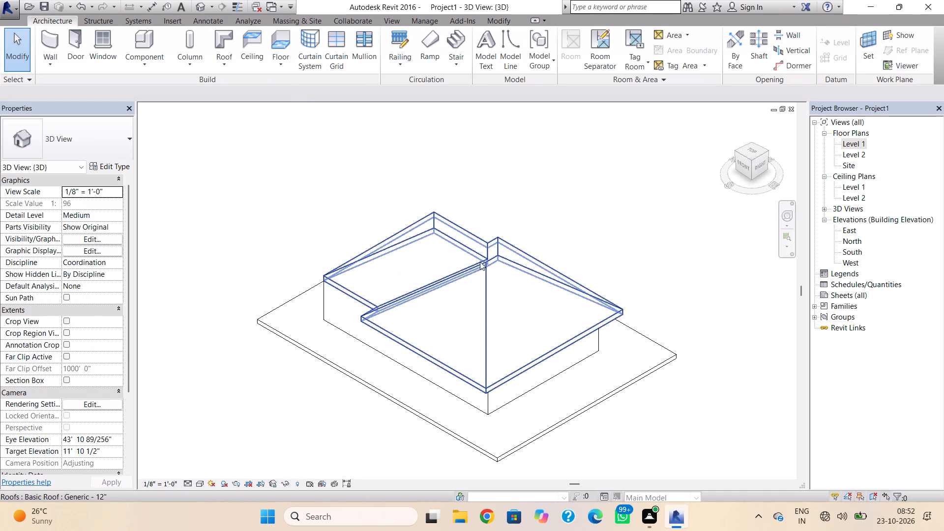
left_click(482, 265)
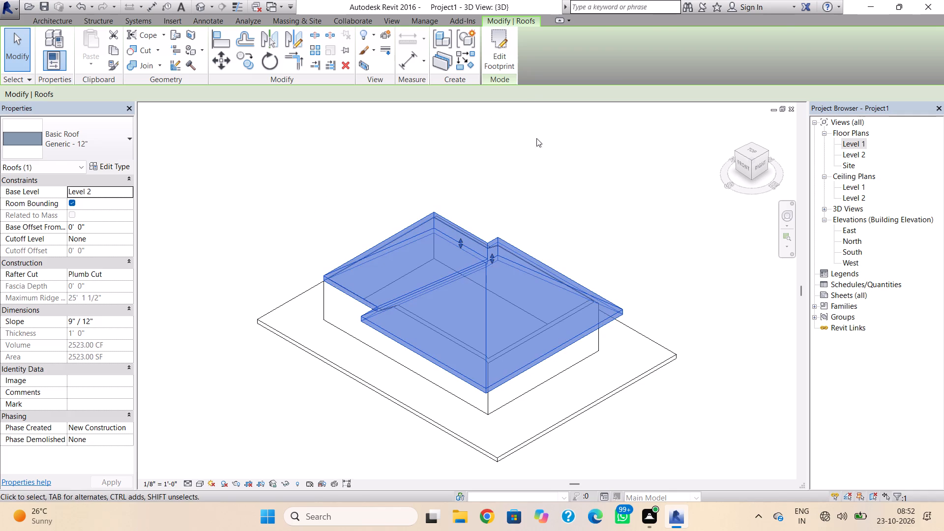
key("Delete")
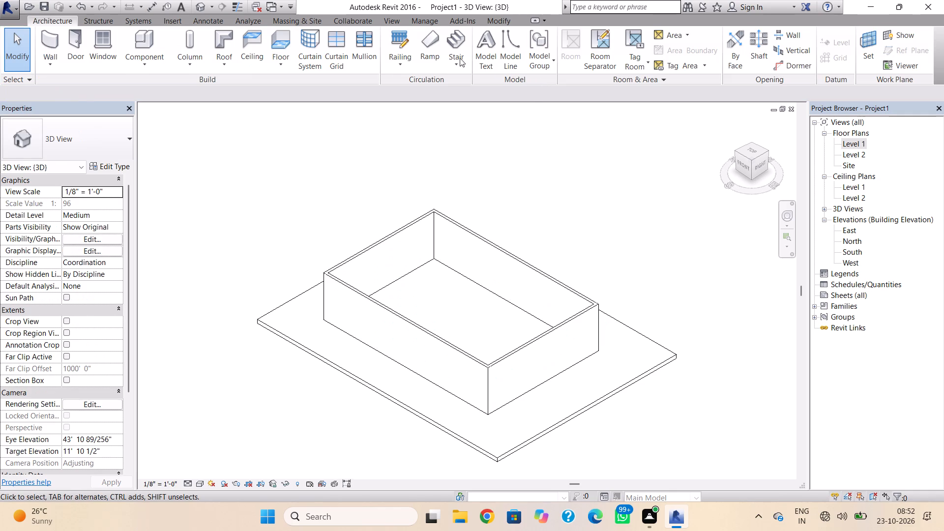
Open the Level 1 floor plan.
double_click(858, 139)
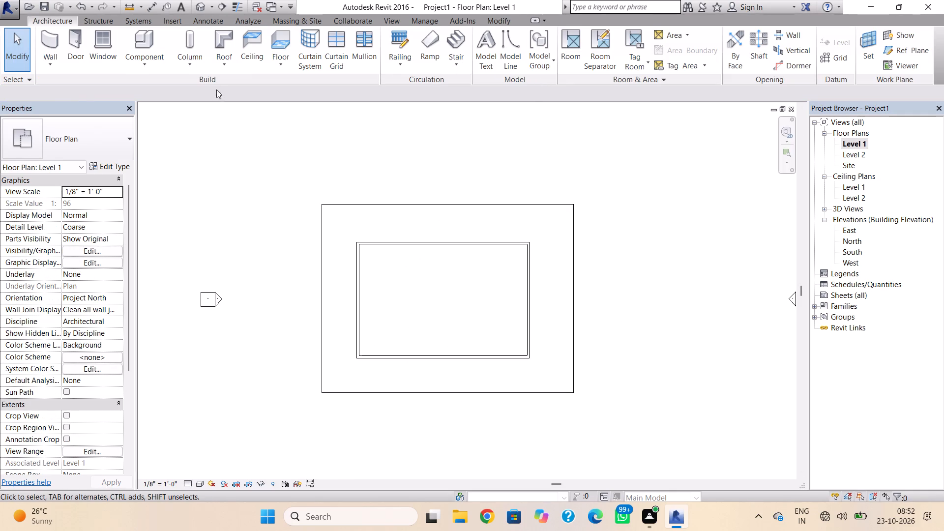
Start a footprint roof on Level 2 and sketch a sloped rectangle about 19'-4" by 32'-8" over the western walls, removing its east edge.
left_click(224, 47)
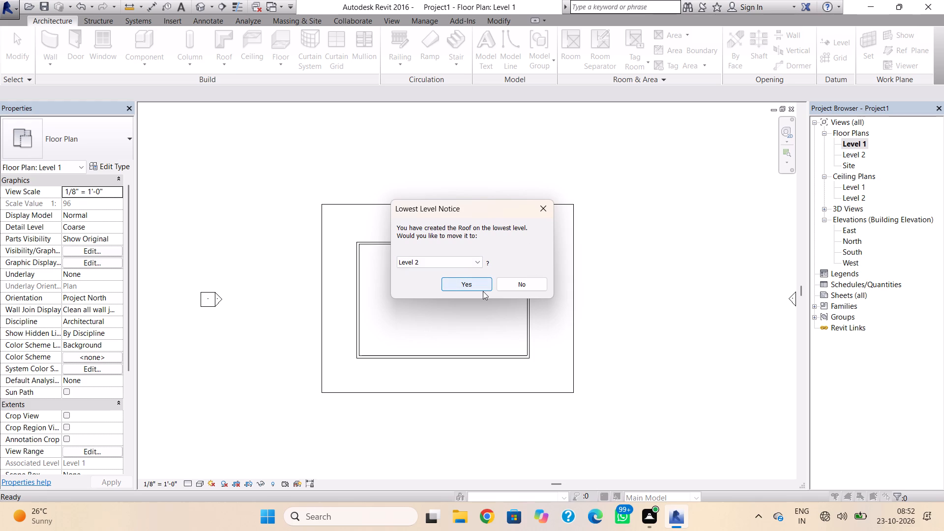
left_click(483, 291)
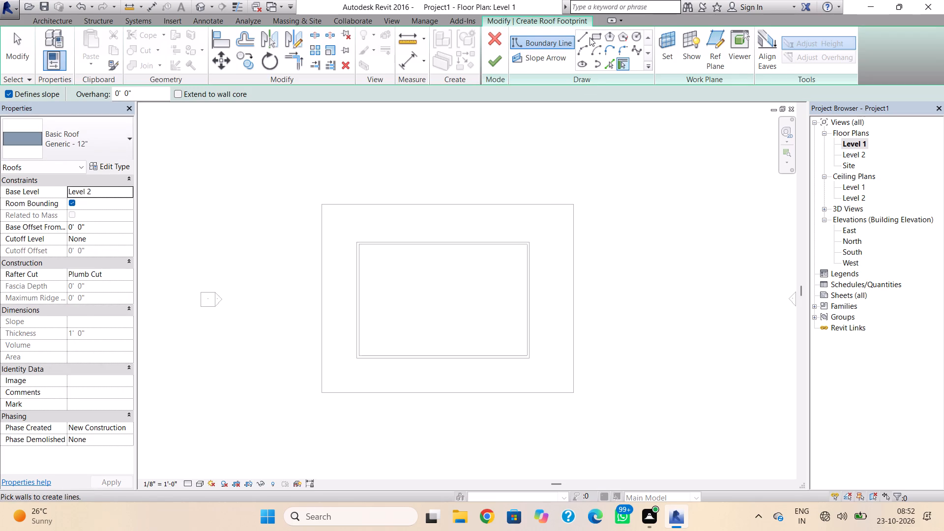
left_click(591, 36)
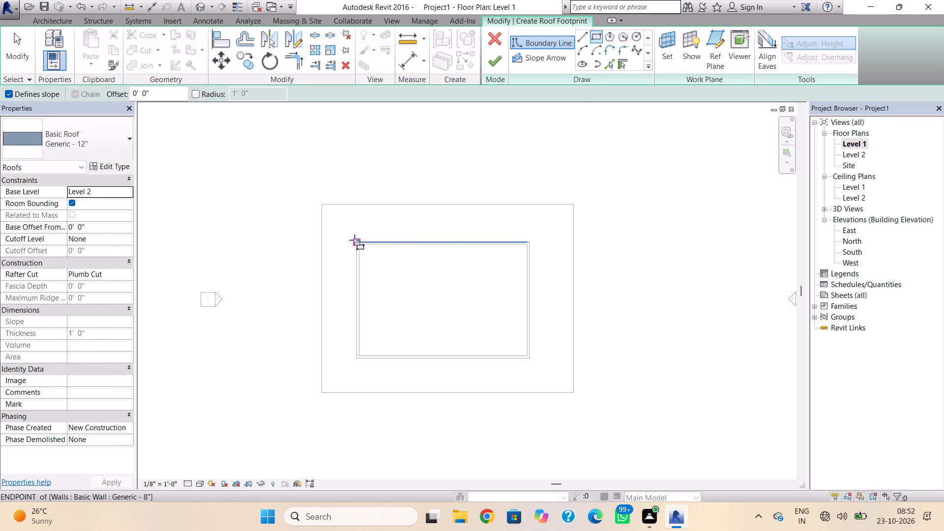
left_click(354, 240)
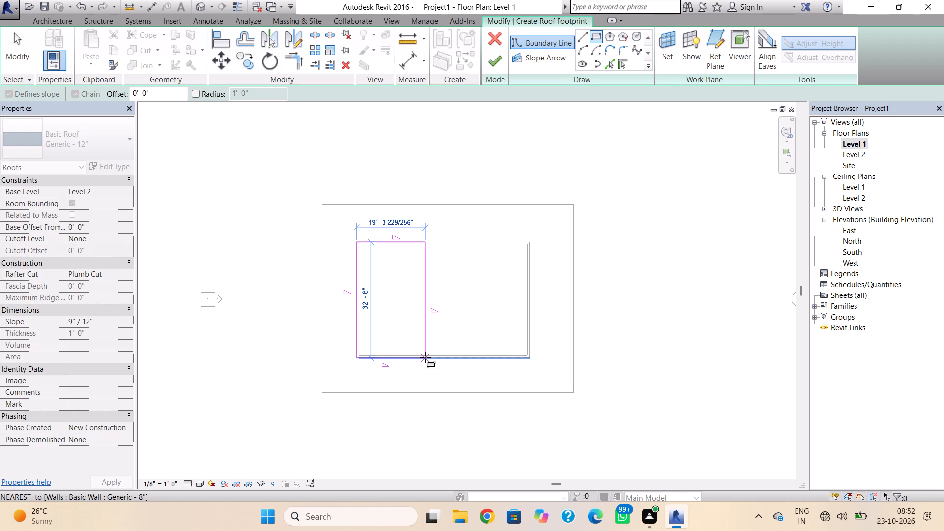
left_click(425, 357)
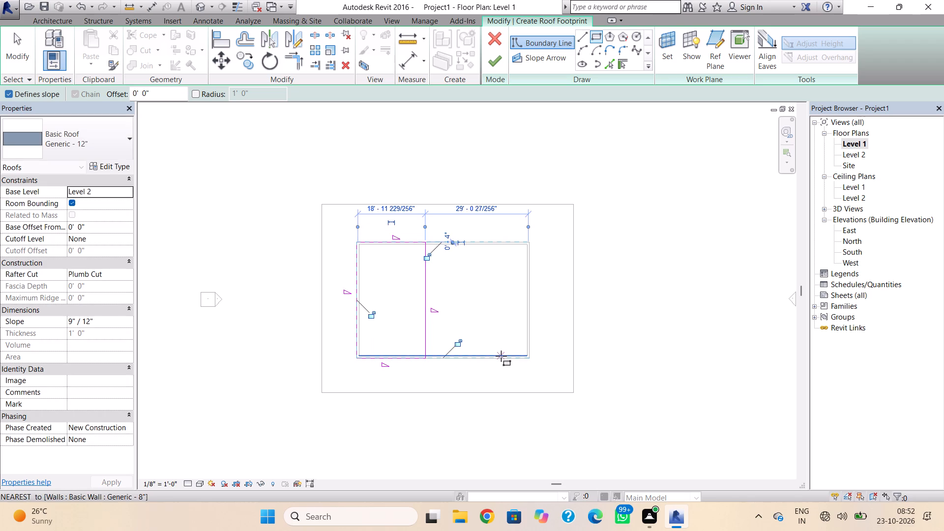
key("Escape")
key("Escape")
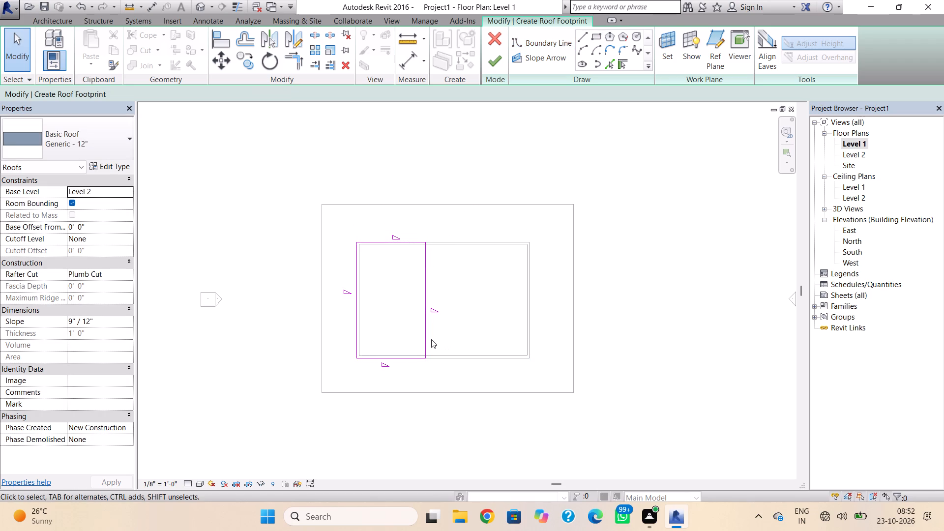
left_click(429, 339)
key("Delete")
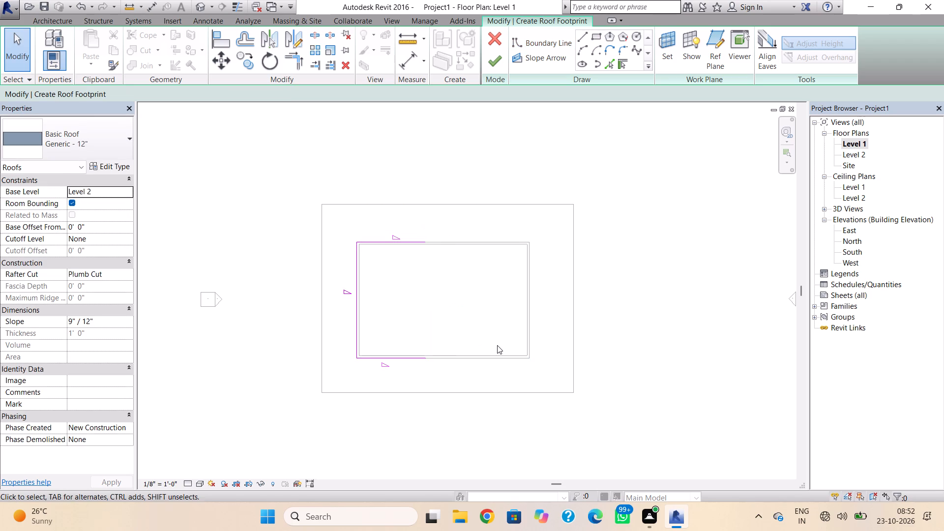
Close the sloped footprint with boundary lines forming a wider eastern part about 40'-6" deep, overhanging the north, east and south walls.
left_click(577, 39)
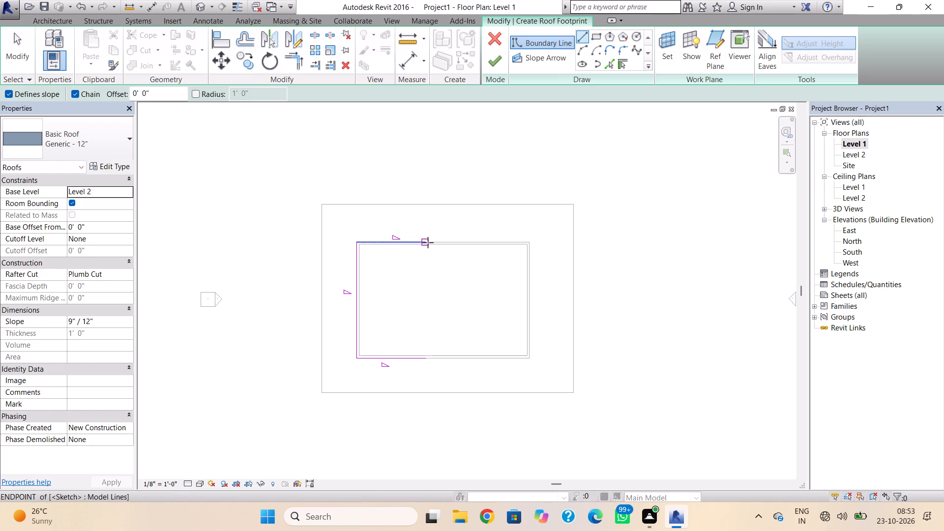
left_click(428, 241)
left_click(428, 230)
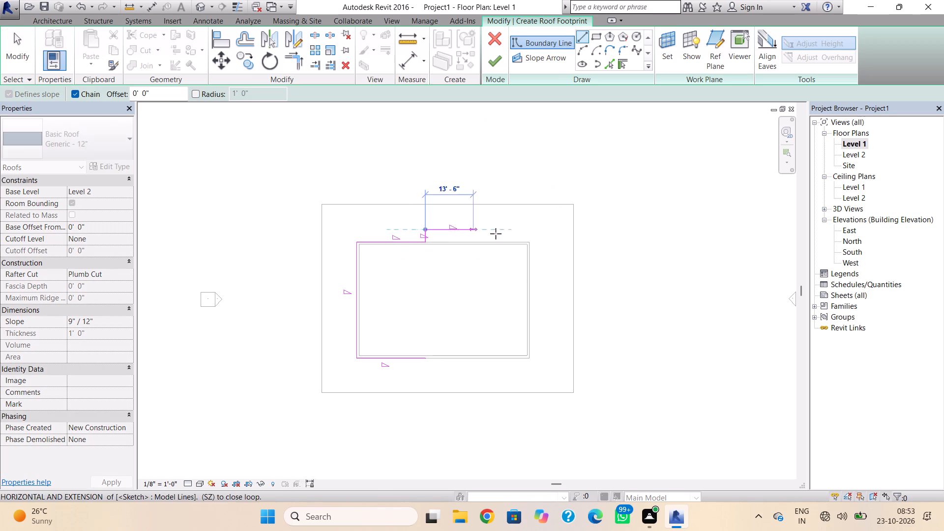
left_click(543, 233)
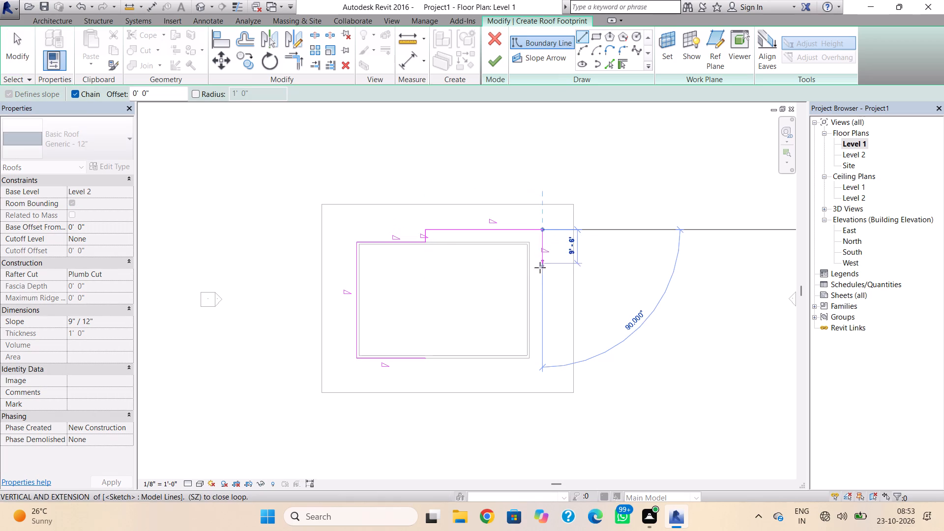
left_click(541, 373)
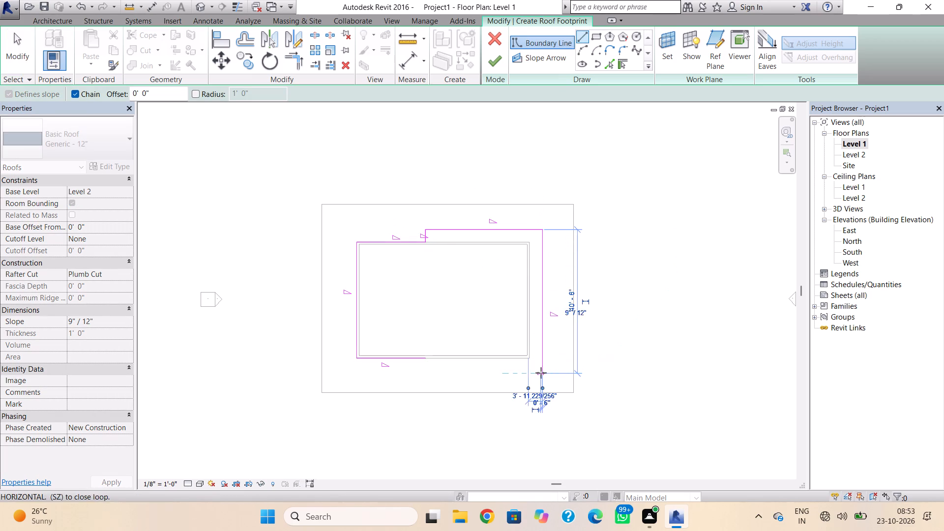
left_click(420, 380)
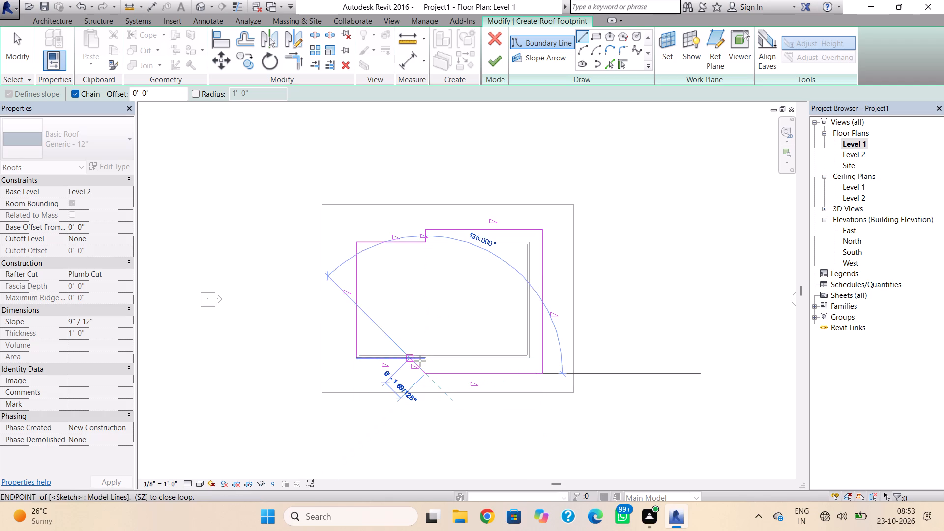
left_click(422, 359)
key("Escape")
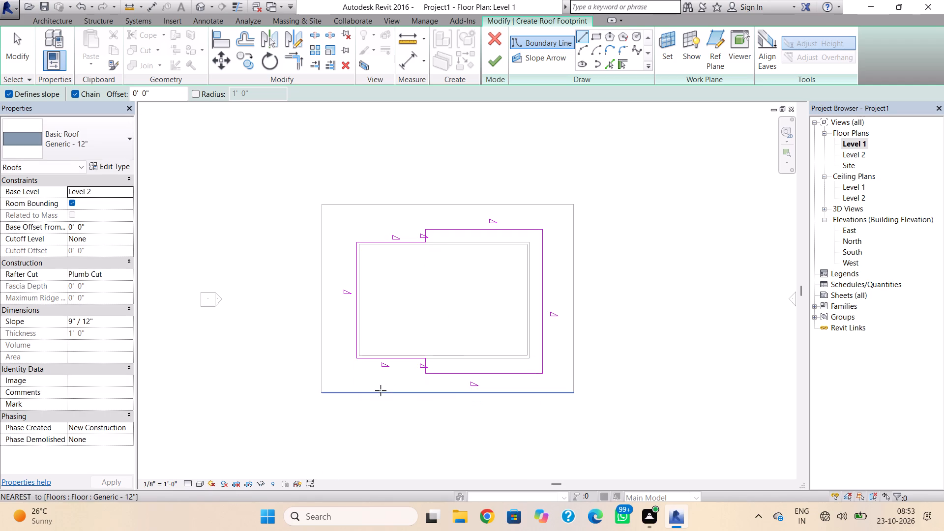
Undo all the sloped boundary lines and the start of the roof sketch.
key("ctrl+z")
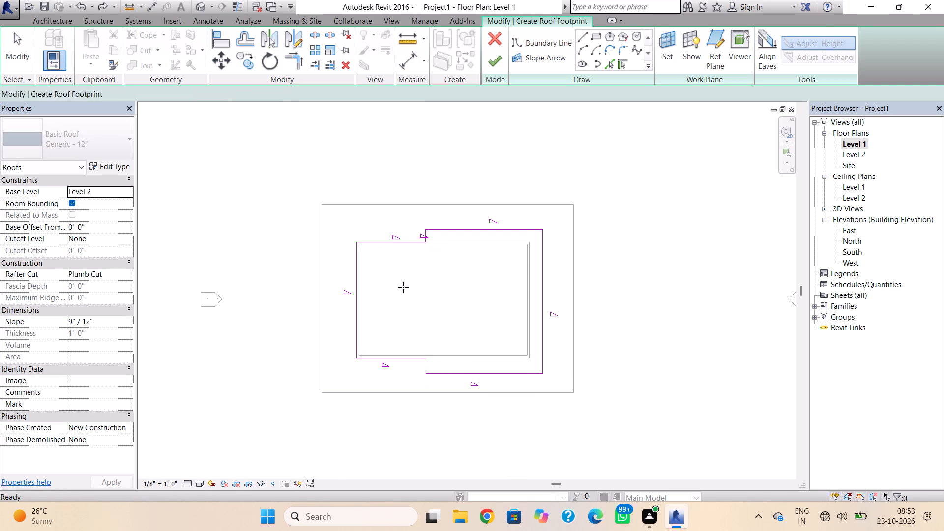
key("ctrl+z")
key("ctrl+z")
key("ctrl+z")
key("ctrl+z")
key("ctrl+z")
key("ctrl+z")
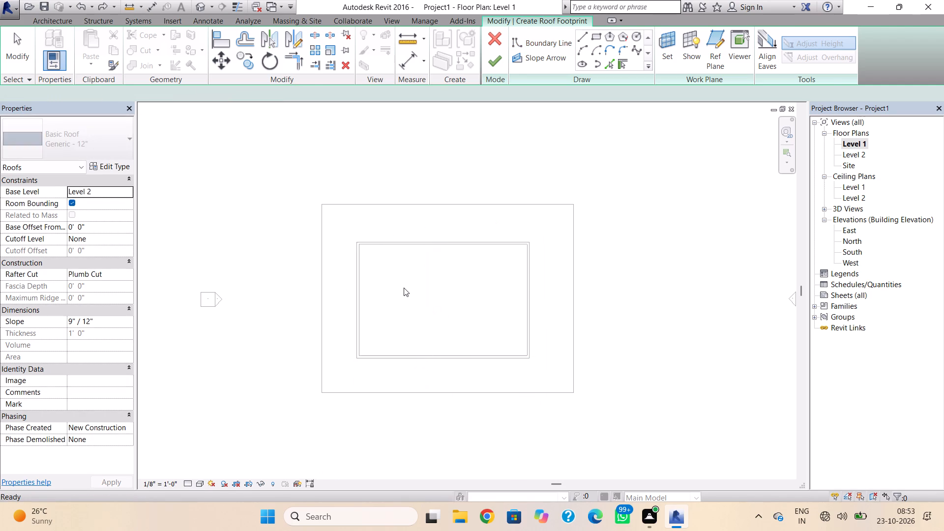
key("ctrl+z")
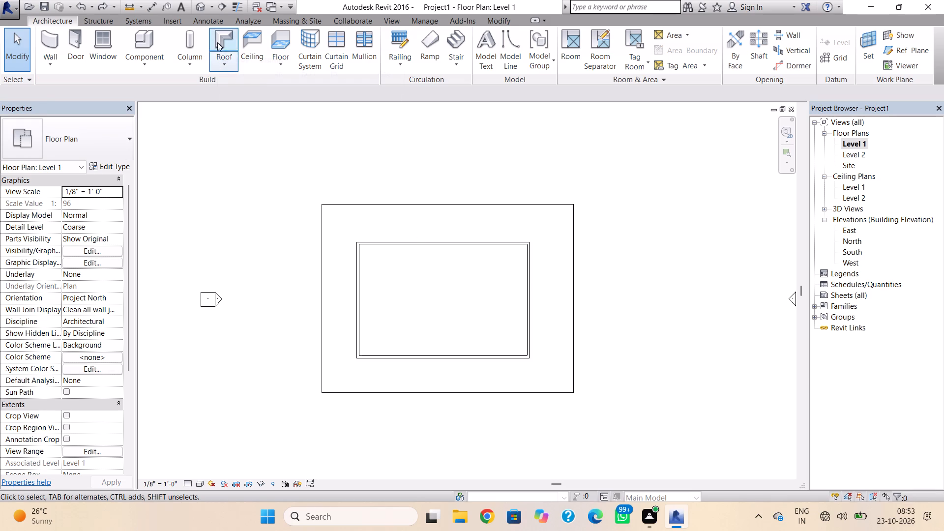
Start a footprint roof on Level 2 without defined slopes and sketch a 17'-6" by 32'-8" rectangle over the western walls, removing its east edge.
left_click(219, 36)
left_click(453, 290)
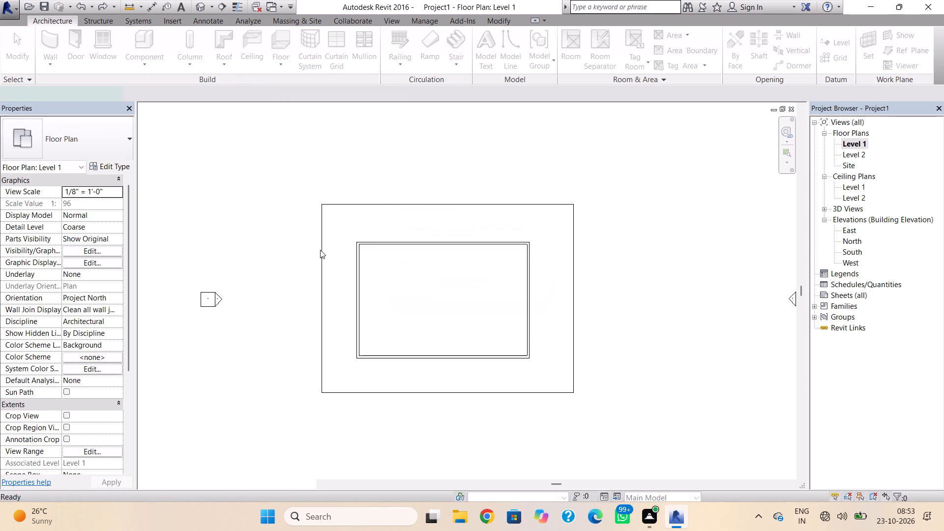
left_click(7, 88)
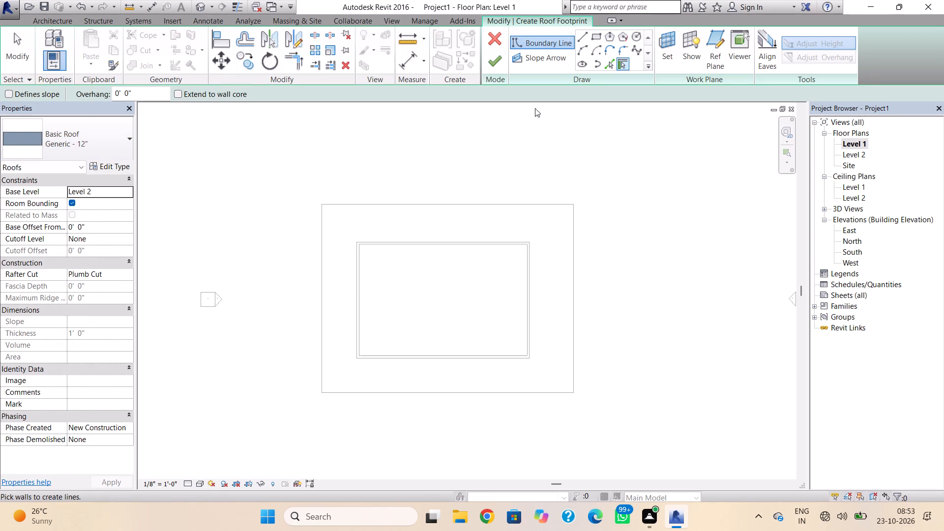
left_click(592, 37)
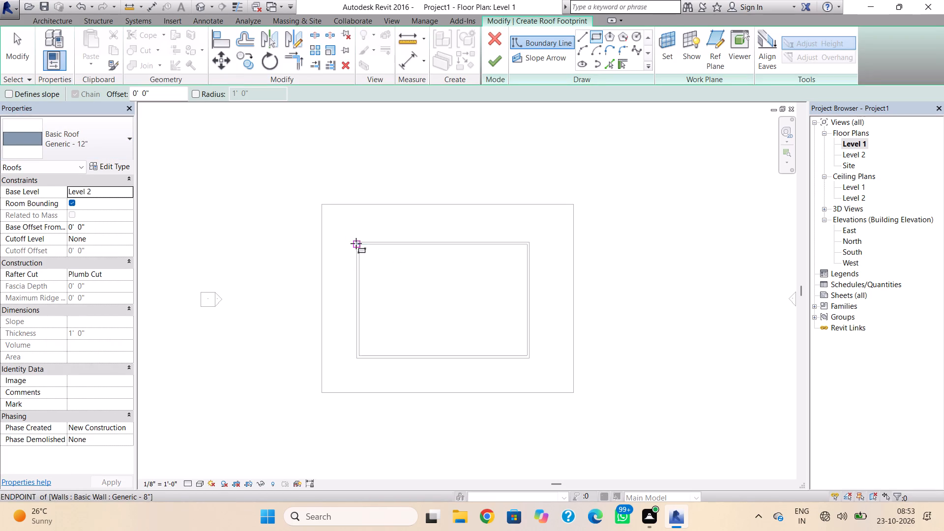
left_click(356, 243)
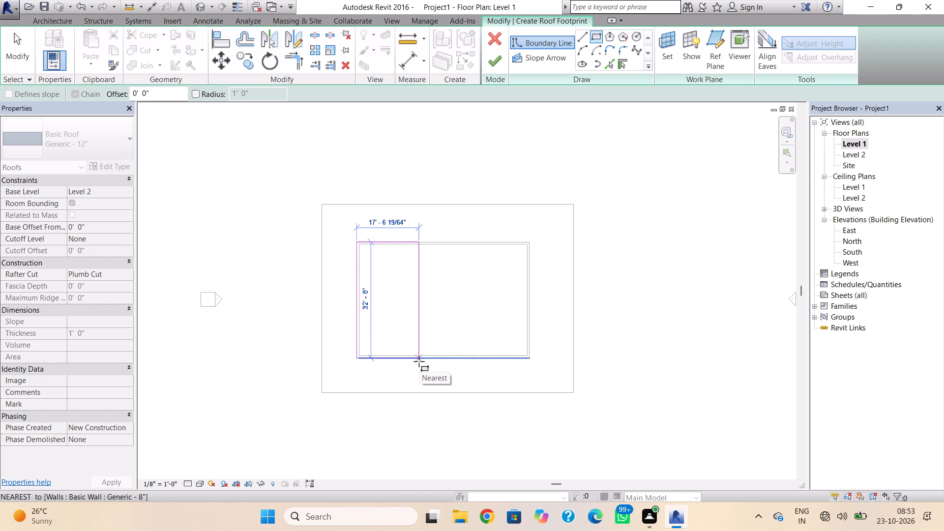
left_click(419, 361)
key("Escape")
key("Escape")
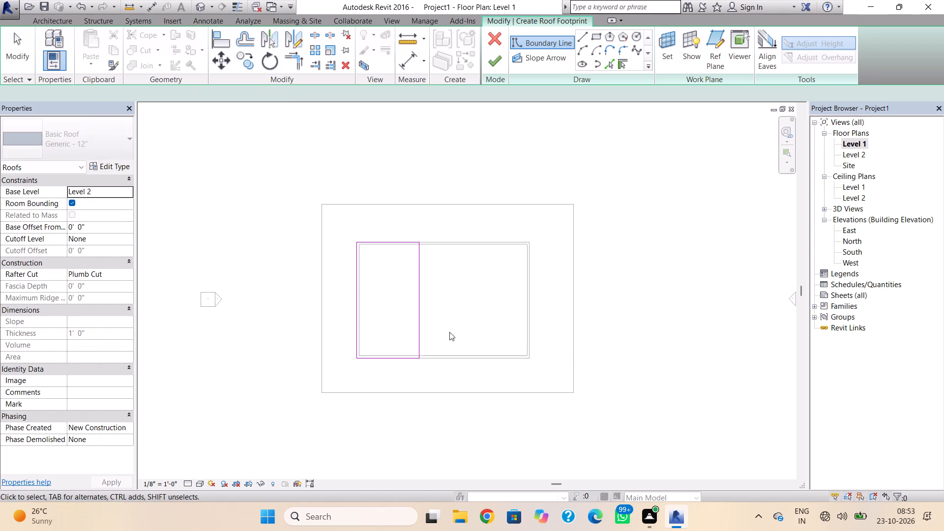
left_click(419, 327)
key("Delete")
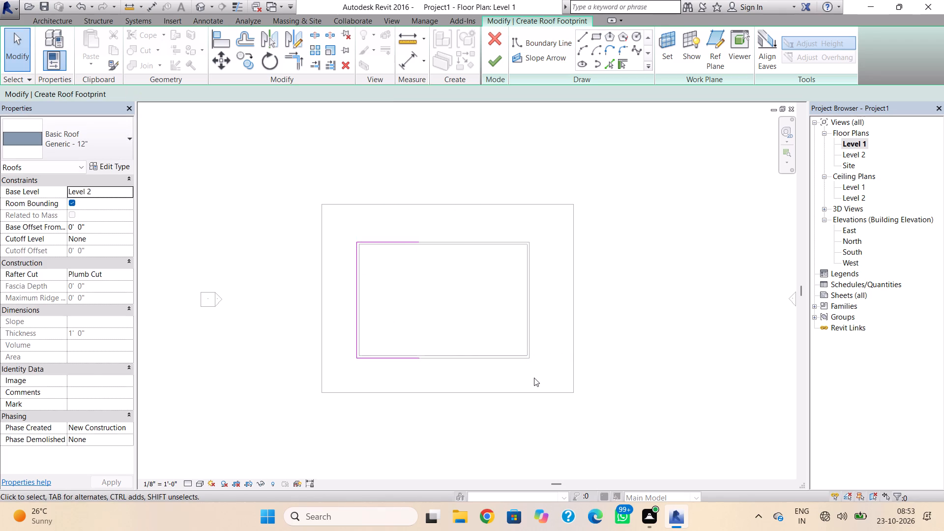
Close the footprint with non-sloping boundary lines forming a wider eastern part about 34'-0" by 37'-6", overhanging the north, east and south walls.
left_click(585, 39)
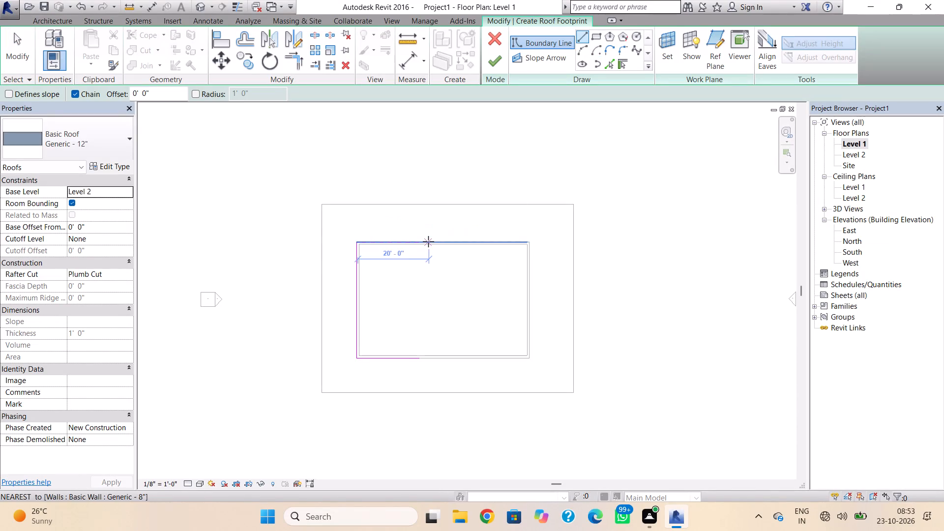
left_click(419, 239)
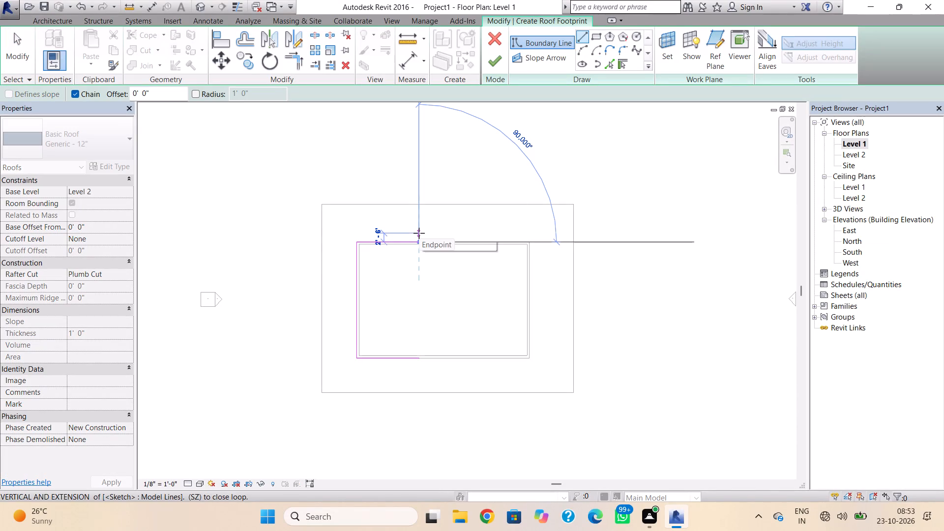
left_click(419, 233)
left_click(540, 227)
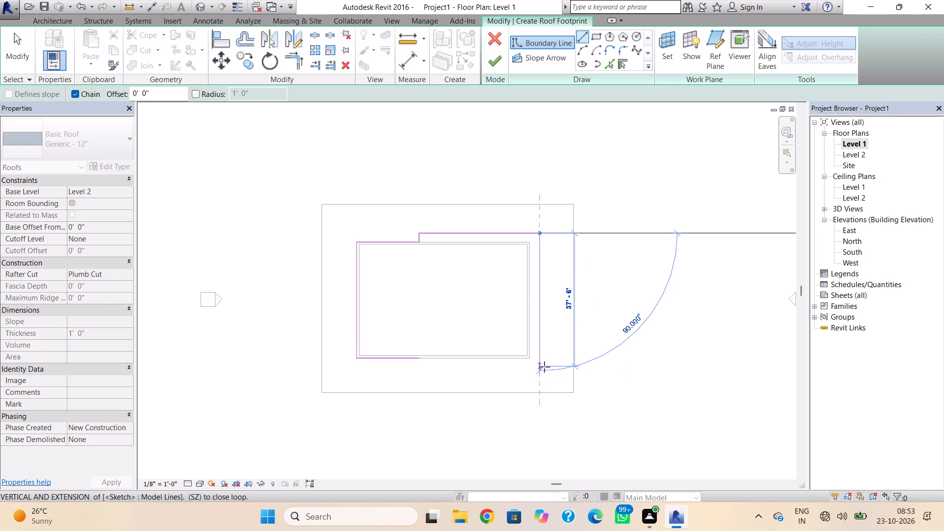
left_click(544, 367)
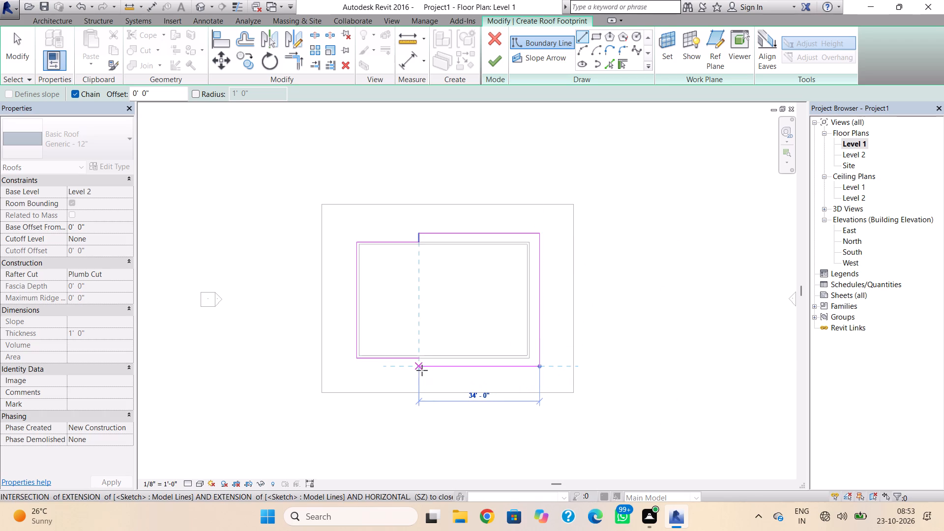
left_click(422, 370)
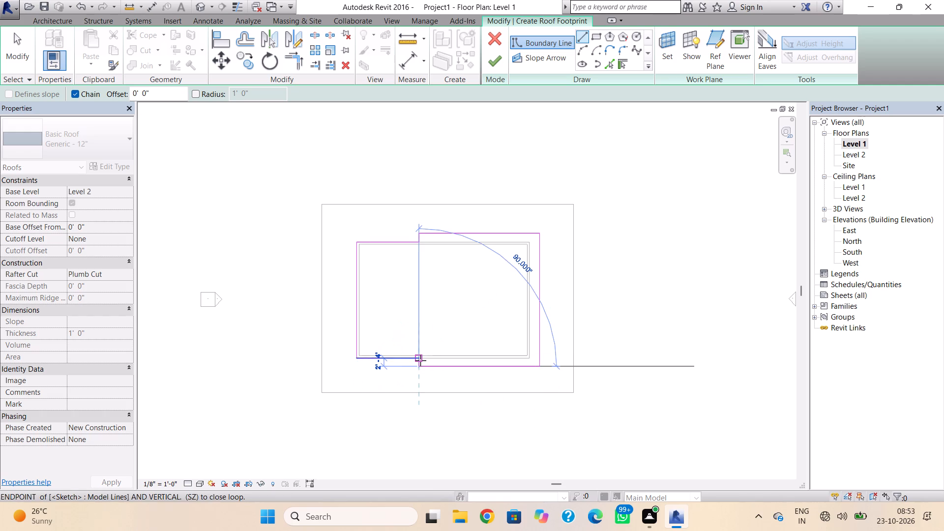
left_click(420, 360)
key("Escape")
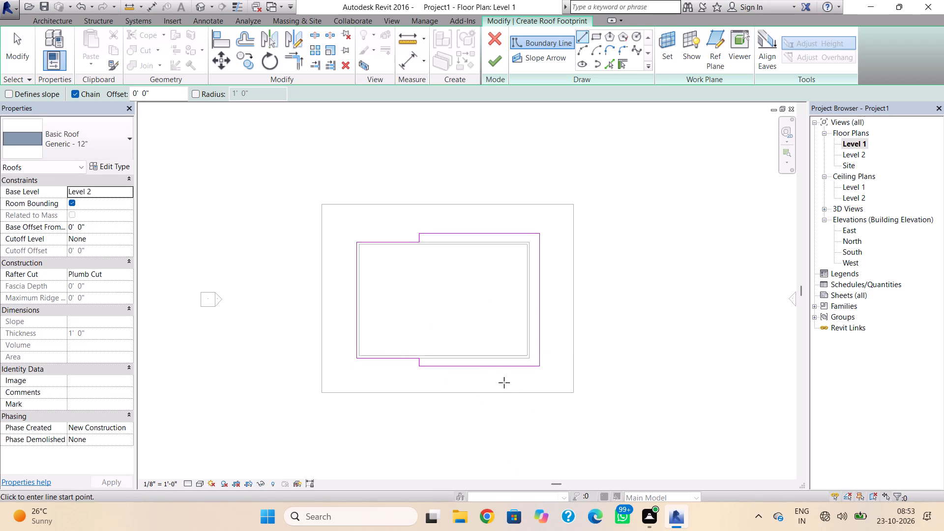
key("Escape")
Nudge the eastern part's outer edges outward to overhang the walls by about 4'-4" south, 6'-2" east and 3'-6" north.
left_click(507, 367)
key("Down")
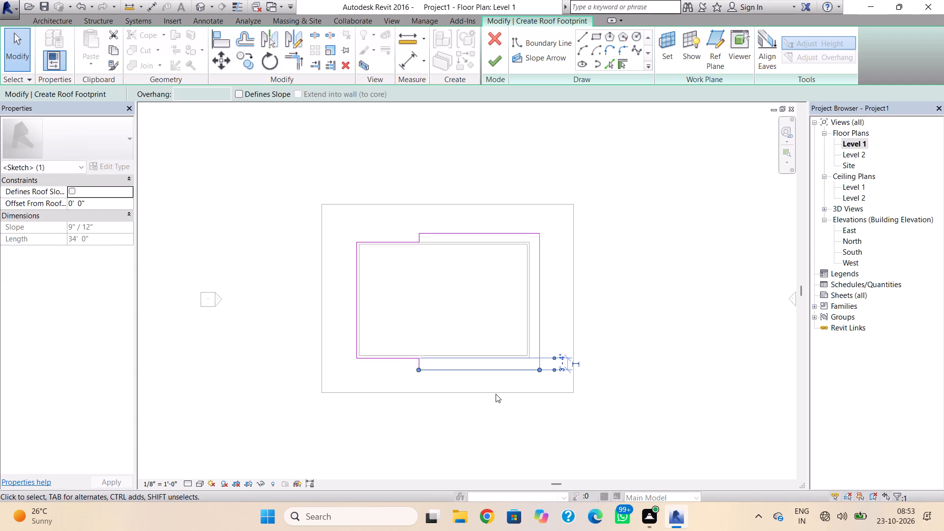
left_click(537, 345)
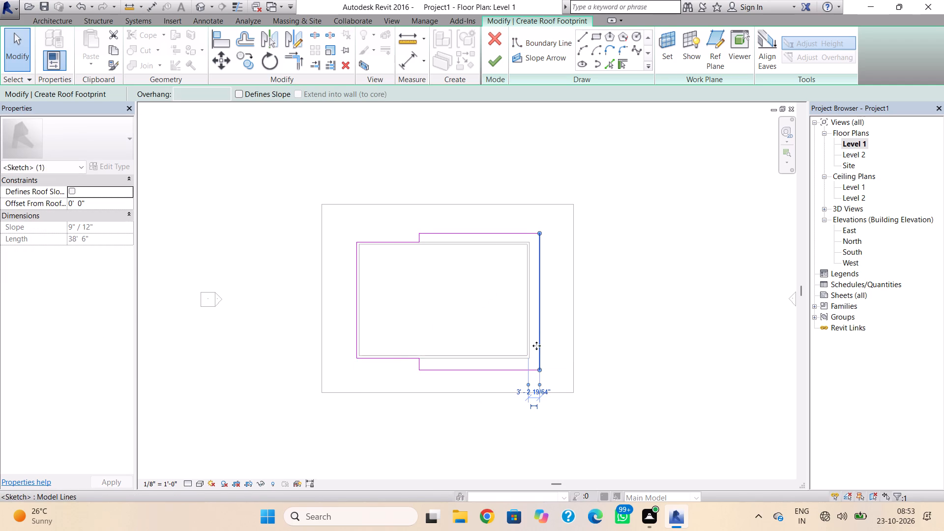
key("Right")
key("Right")
key("Right")
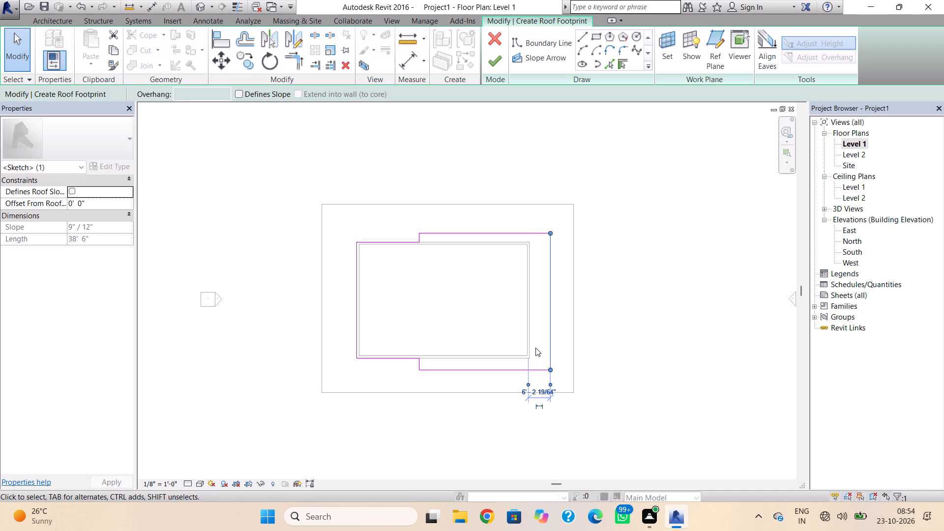
left_click(526, 372)
key("Down")
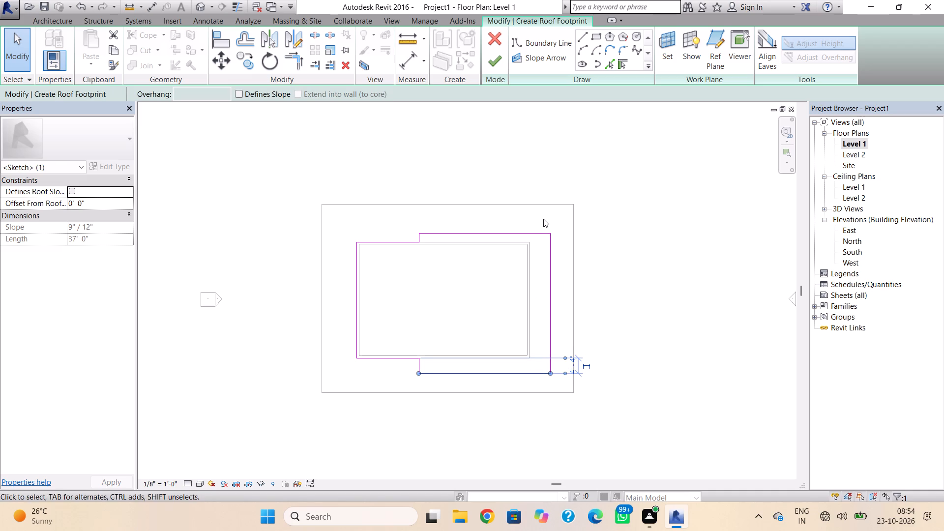
left_click(532, 229)
key("Up")
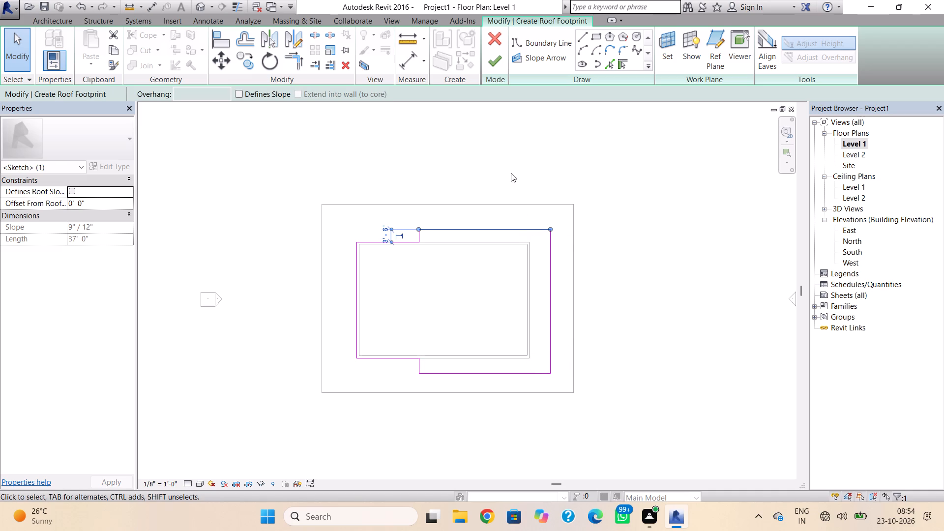
Finish the flat roof footprint and attach the highlighted walls to the roof.
left_click(495, 65)
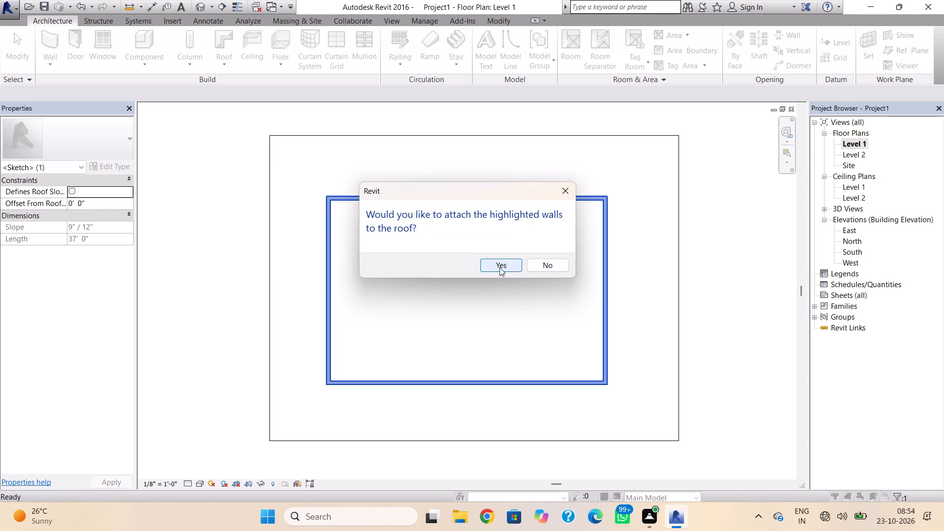
left_click(500, 267)
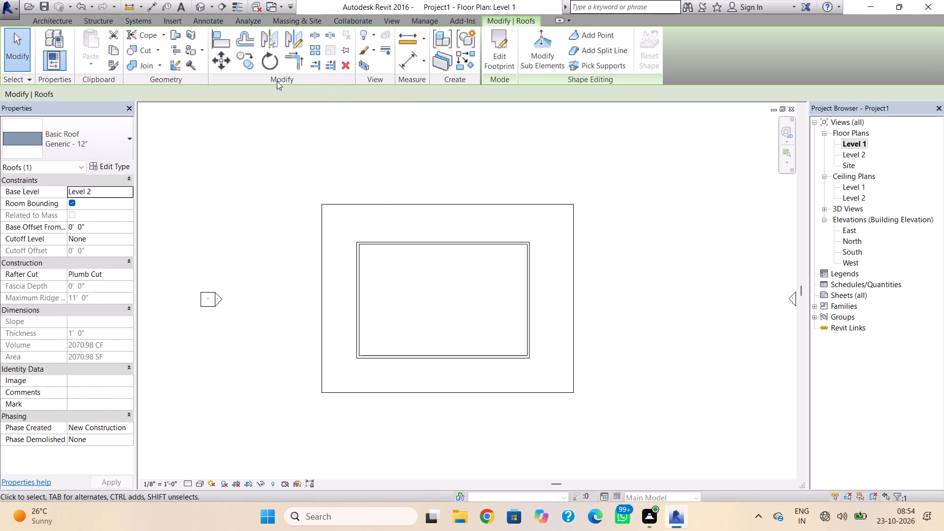
Inspect the roofed building in the 3D view, orbited to face its front side.
left_click(199, 3)
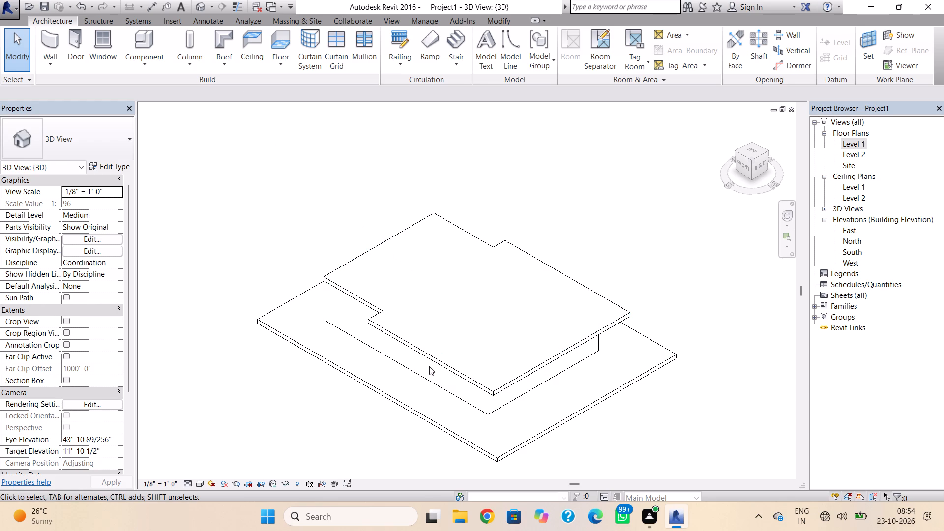
right_click_drag(382, 384, 383, 385, "shift")
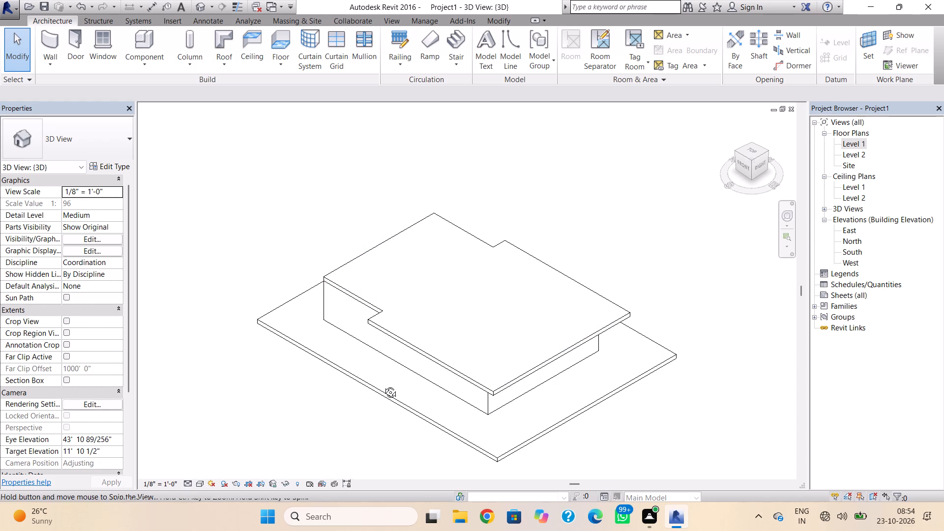
right_click_drag(383, 385, 464, 403, "shift")
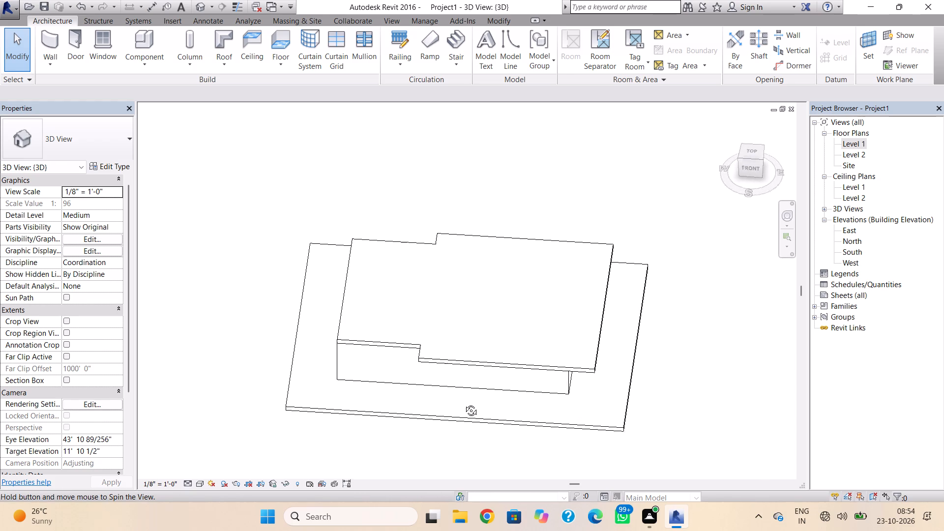
right_click_drag(464, 403, 459, 410, "shift")
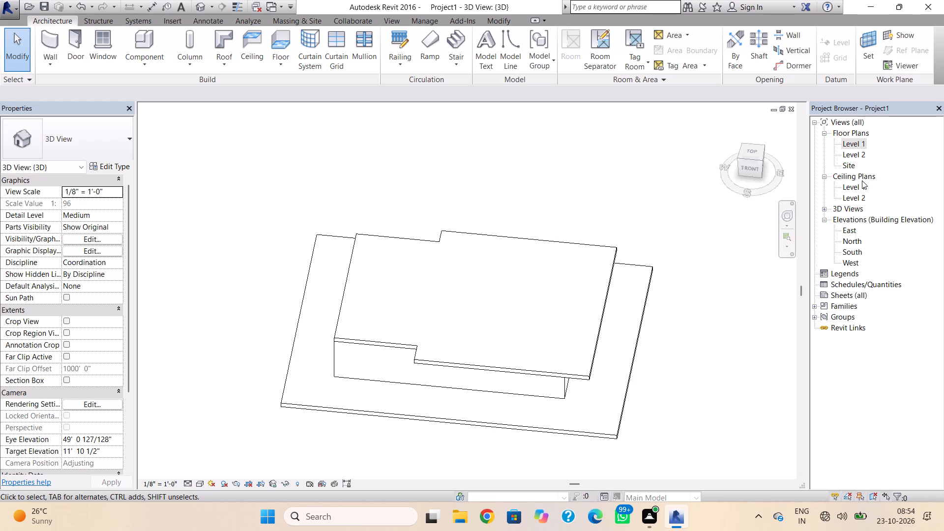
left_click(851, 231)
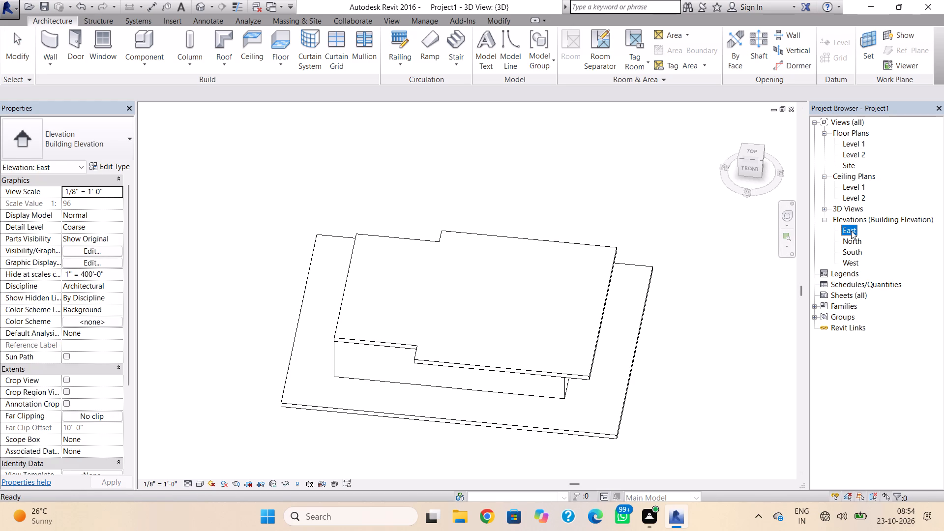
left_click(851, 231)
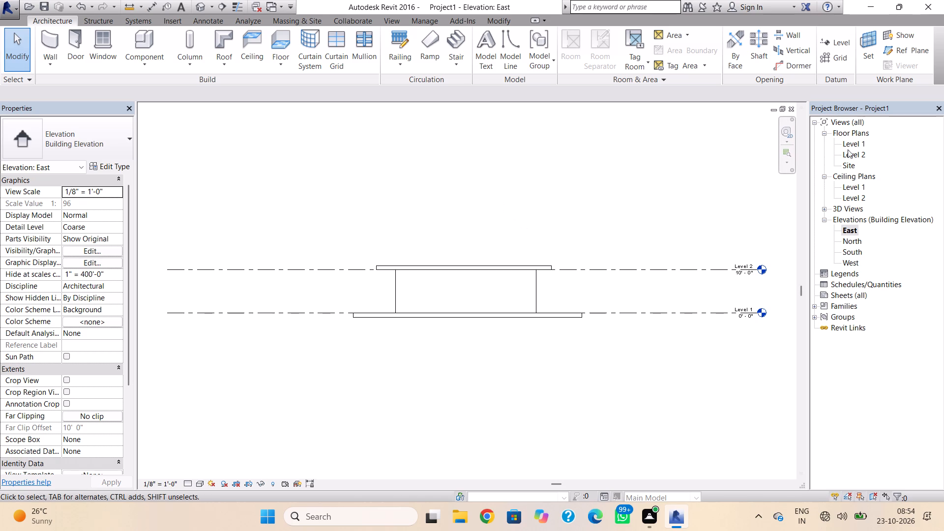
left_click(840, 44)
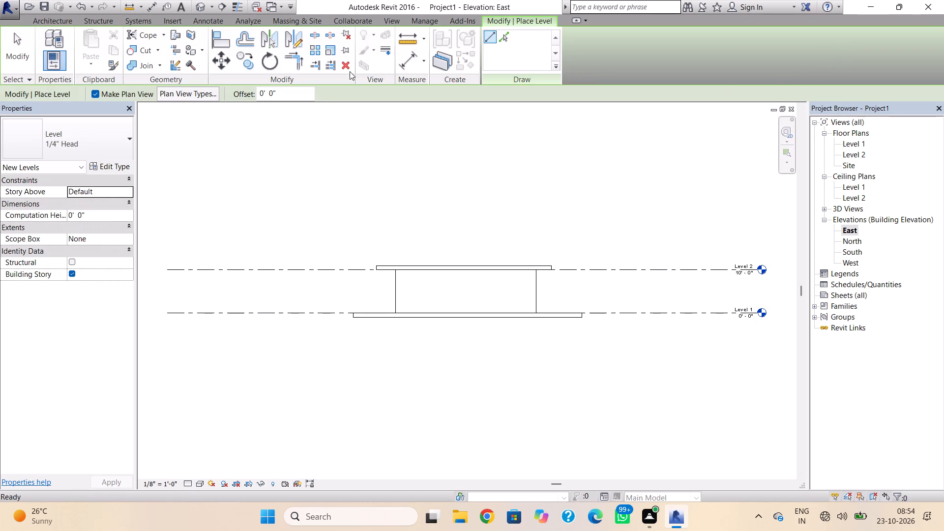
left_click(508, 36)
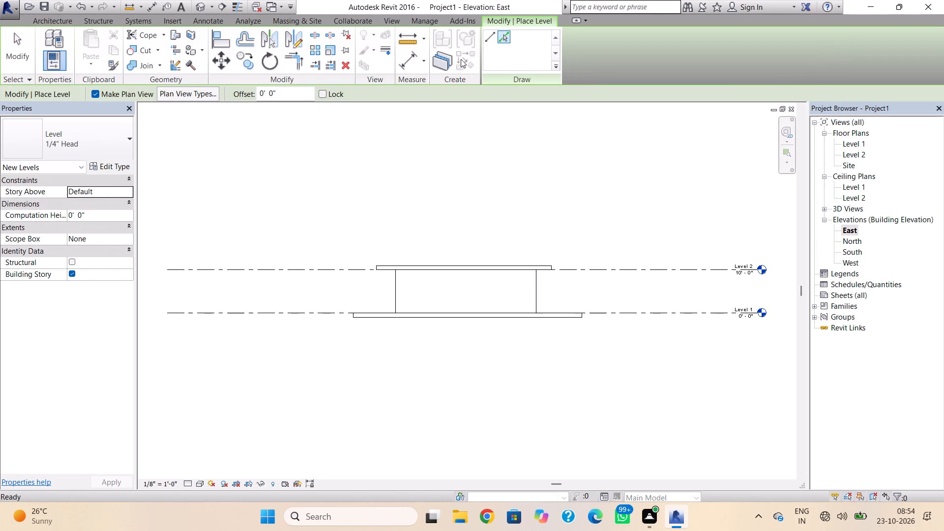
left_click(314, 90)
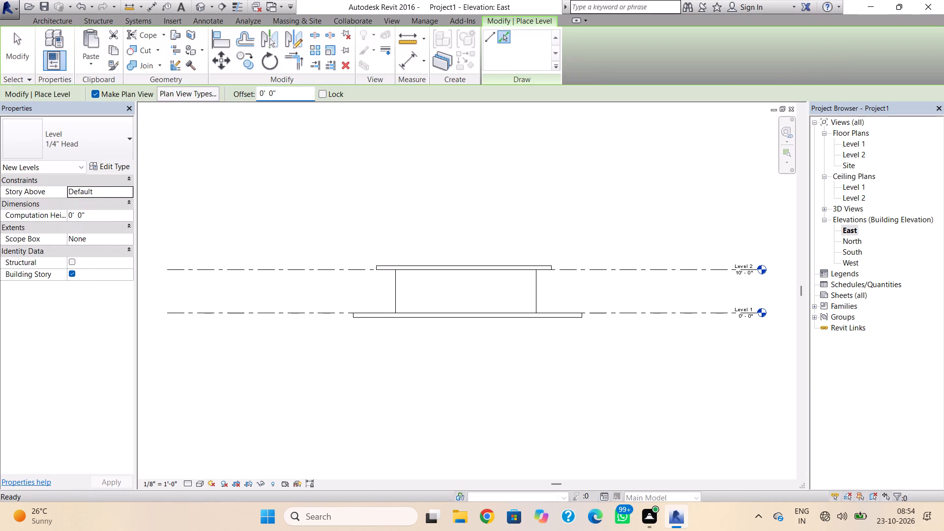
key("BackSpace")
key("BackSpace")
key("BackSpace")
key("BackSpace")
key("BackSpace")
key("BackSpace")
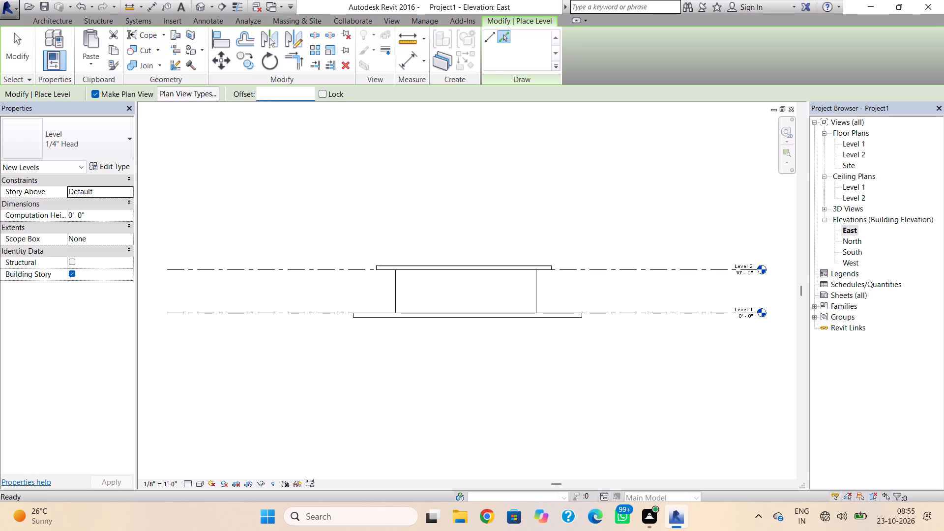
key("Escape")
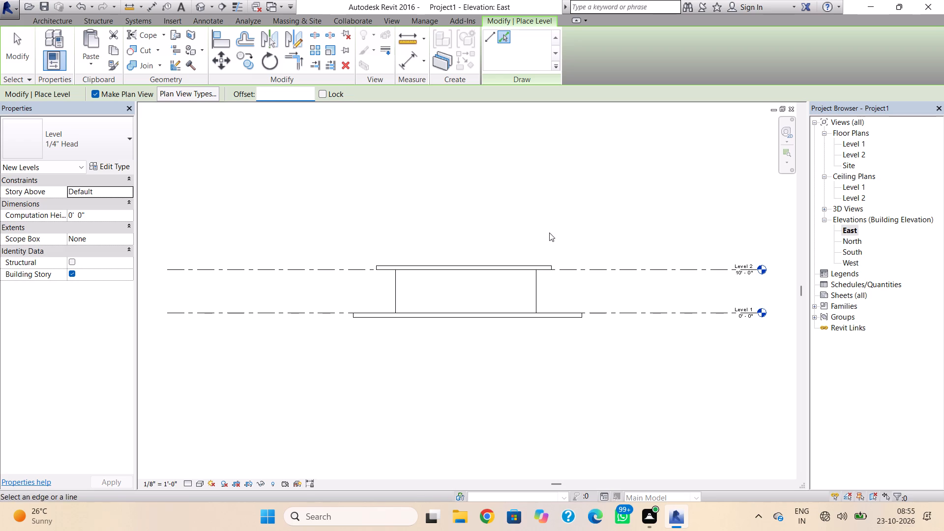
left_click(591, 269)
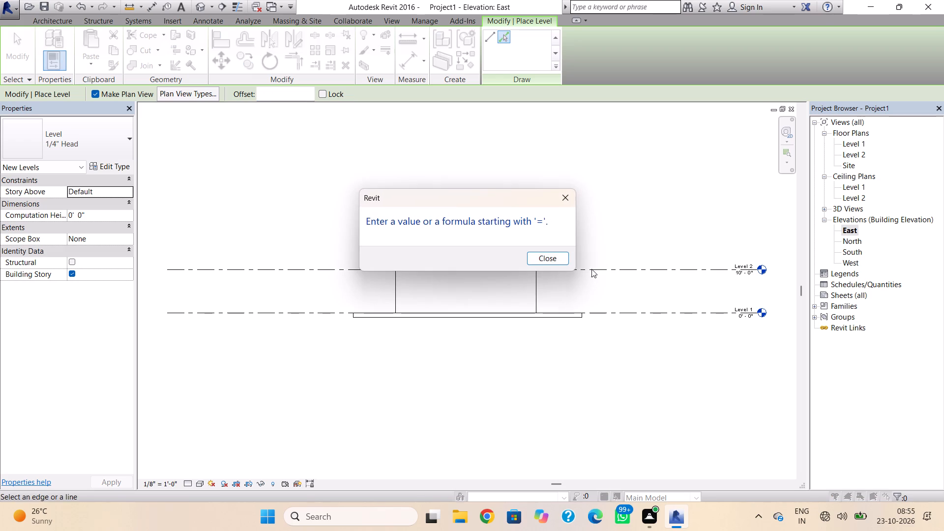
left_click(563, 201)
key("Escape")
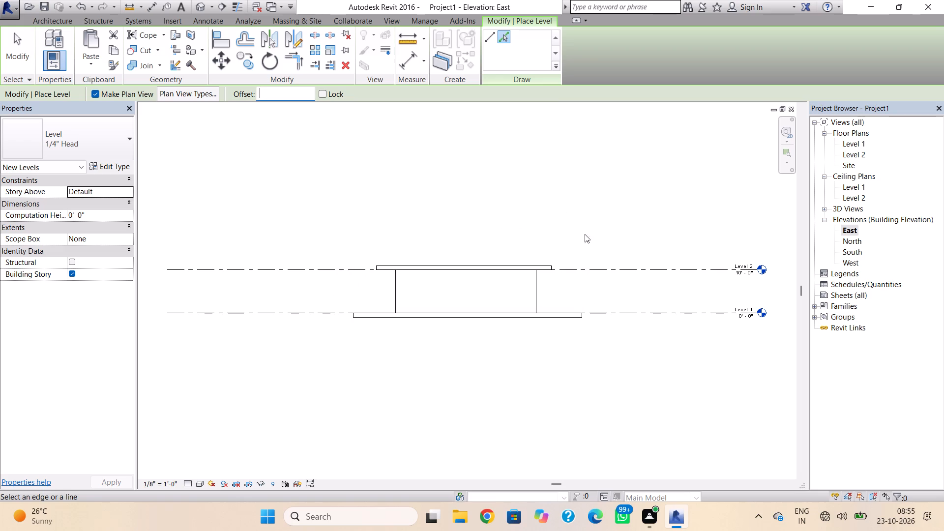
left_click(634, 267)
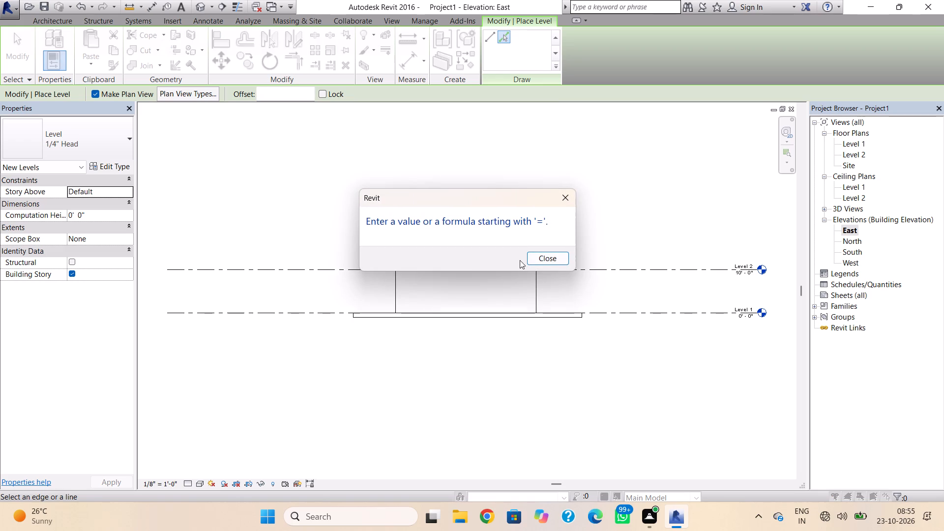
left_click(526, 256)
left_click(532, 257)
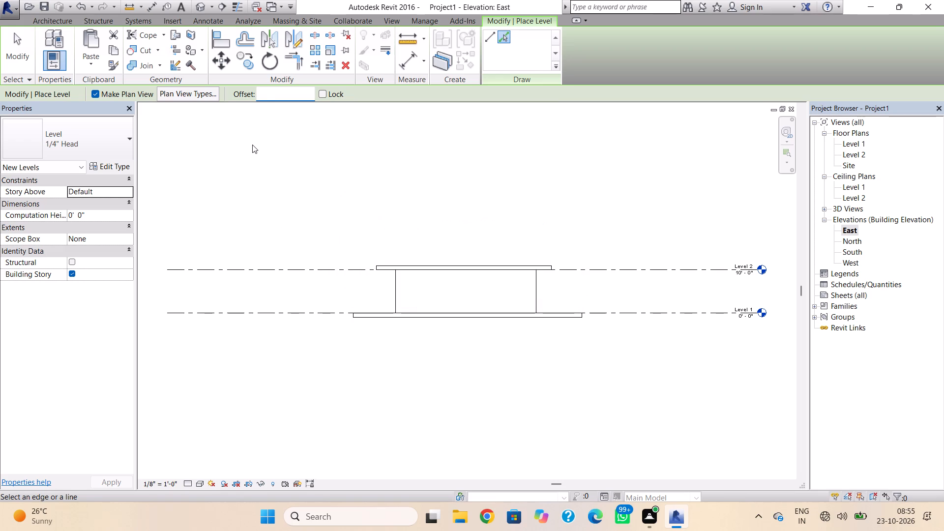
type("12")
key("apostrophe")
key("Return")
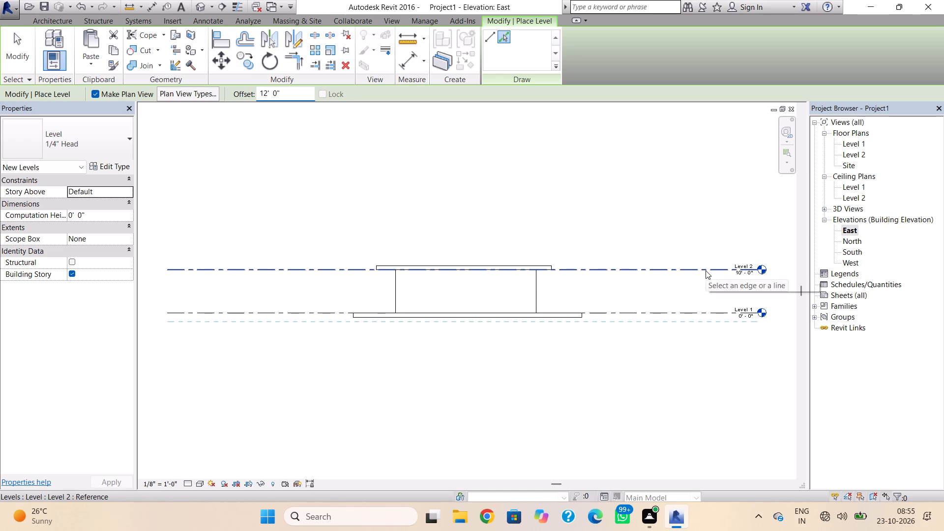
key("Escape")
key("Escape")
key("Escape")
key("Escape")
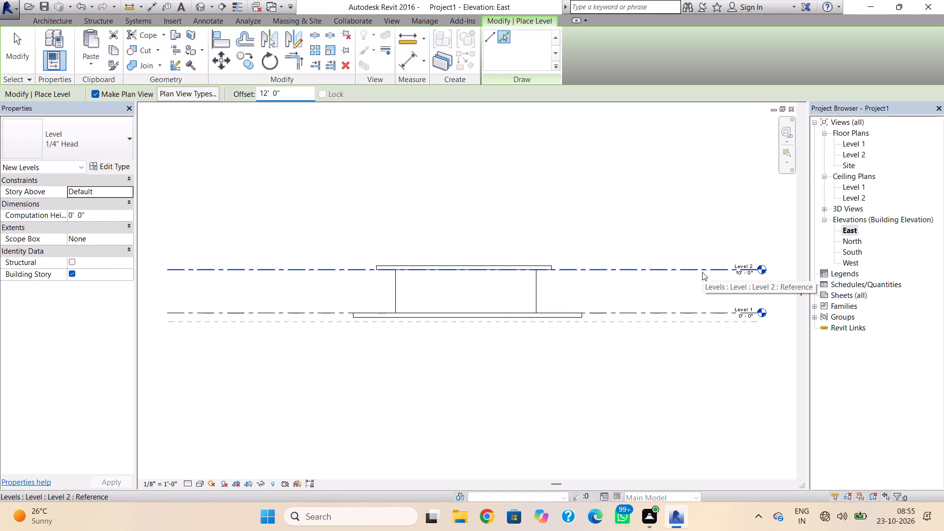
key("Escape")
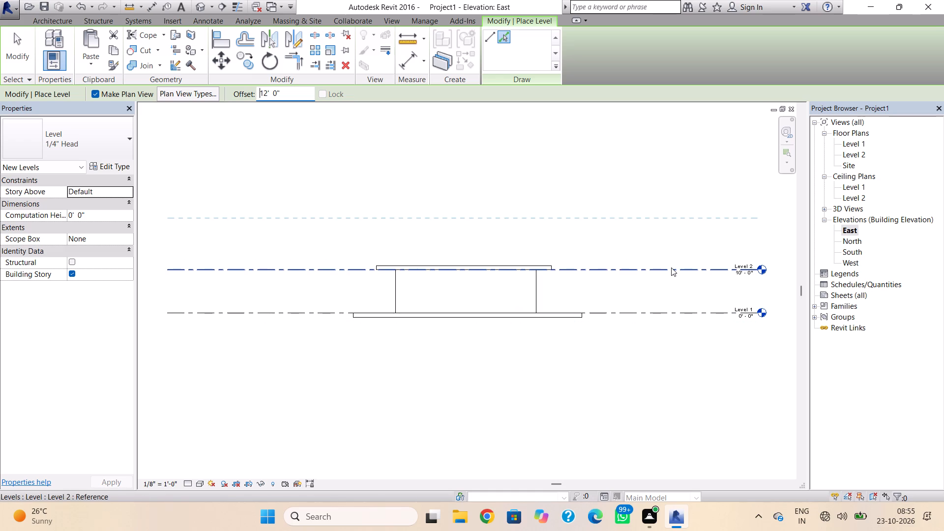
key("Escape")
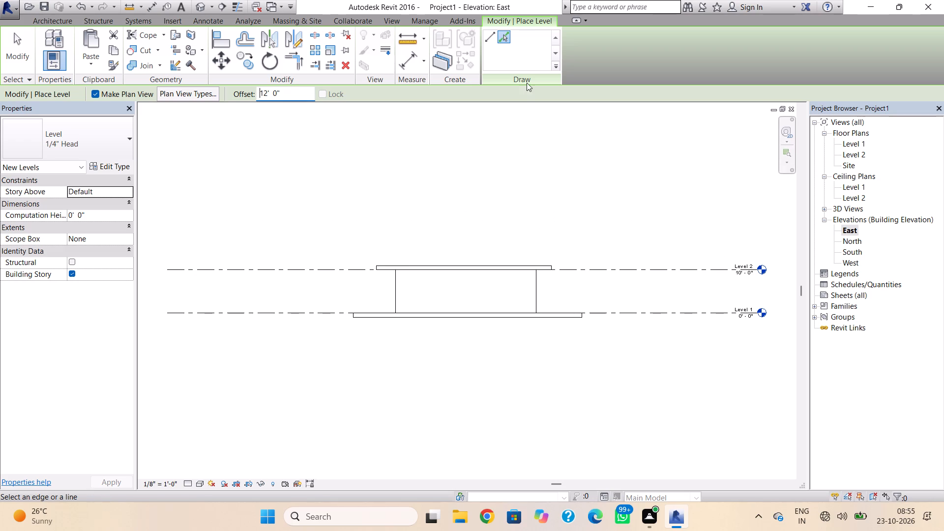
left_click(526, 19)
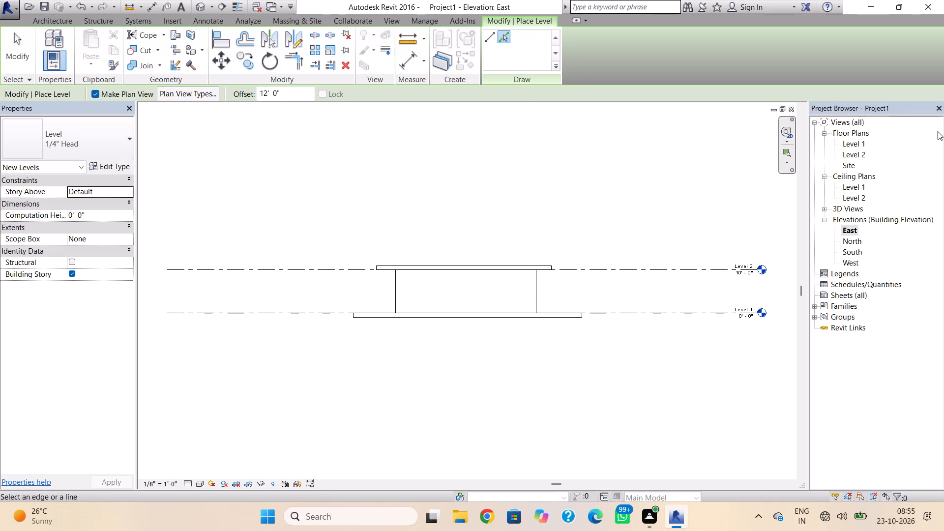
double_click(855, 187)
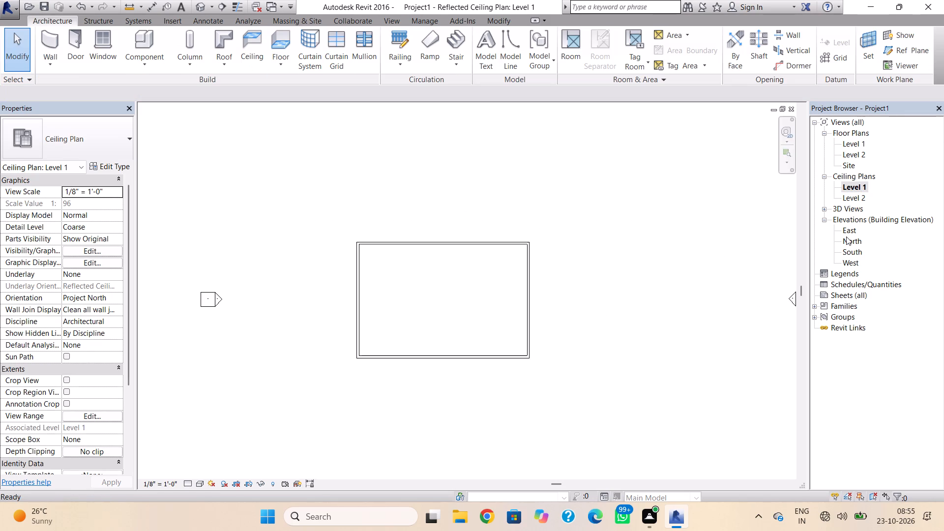
In the East elevation, set the elevation of Level 2 to 12'.
double_click(846, 231)
left_click(596, 267)
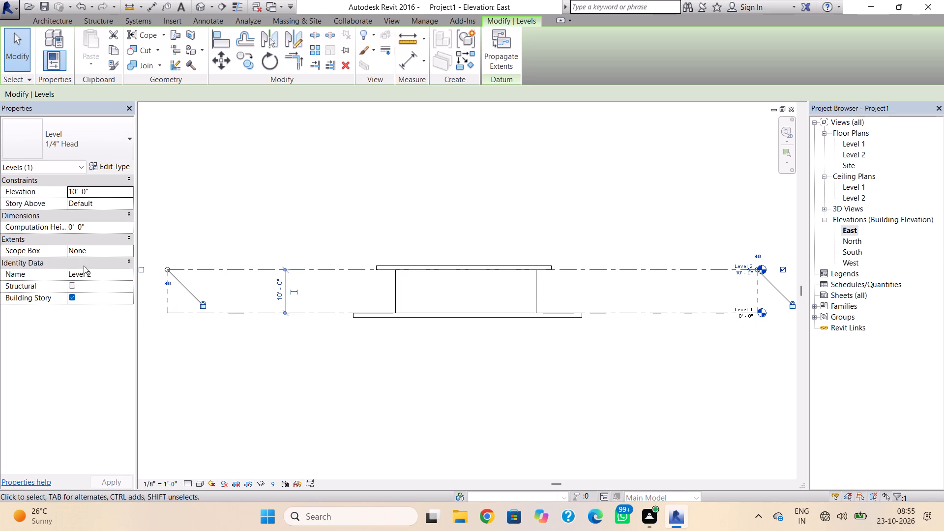
left_click(89, 189)
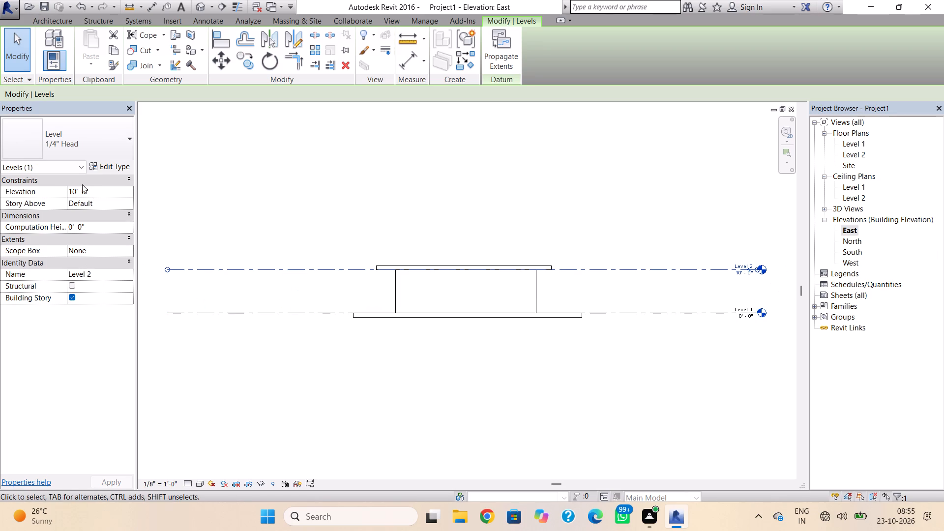
key("BackSpace")
key("6")
key("BackSpace")
key("BackSpace")
key("BackSpace")
key("BackSpace")
key("BackSpace")
key("BackSpace")
key("BackSpace")
key("BackSpace")
type("12'")
key("Return")
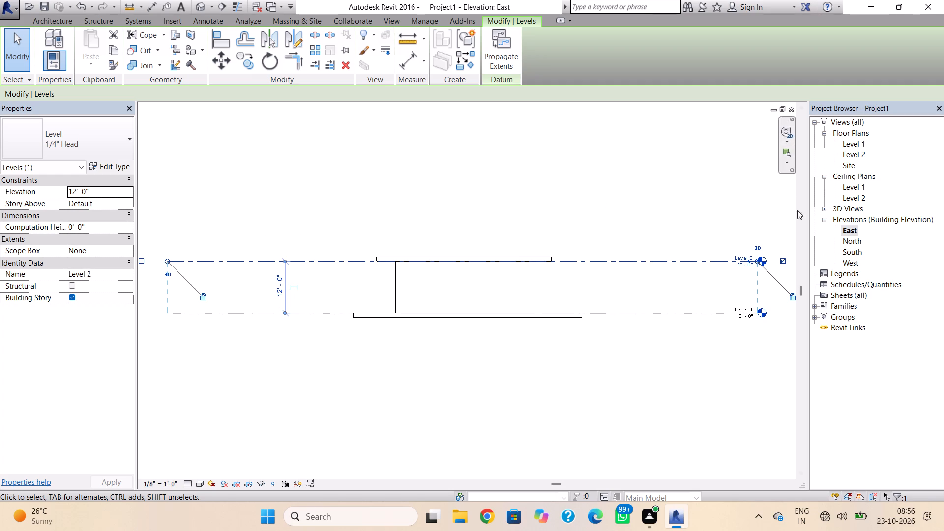
Add a new level with plan views by picking the Level 2 line with a 12' upward offset.
double_click(846, 229)
left_click(519, 22)
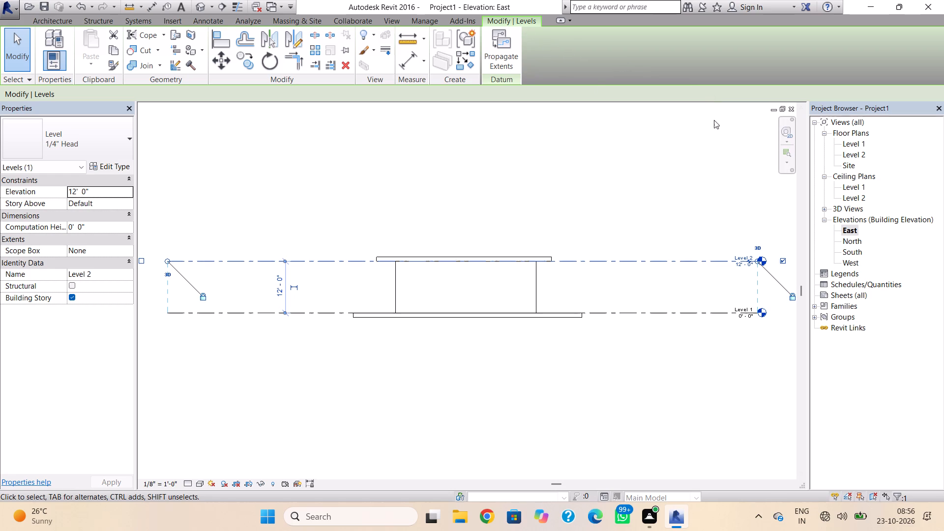
left_click(851, 145)
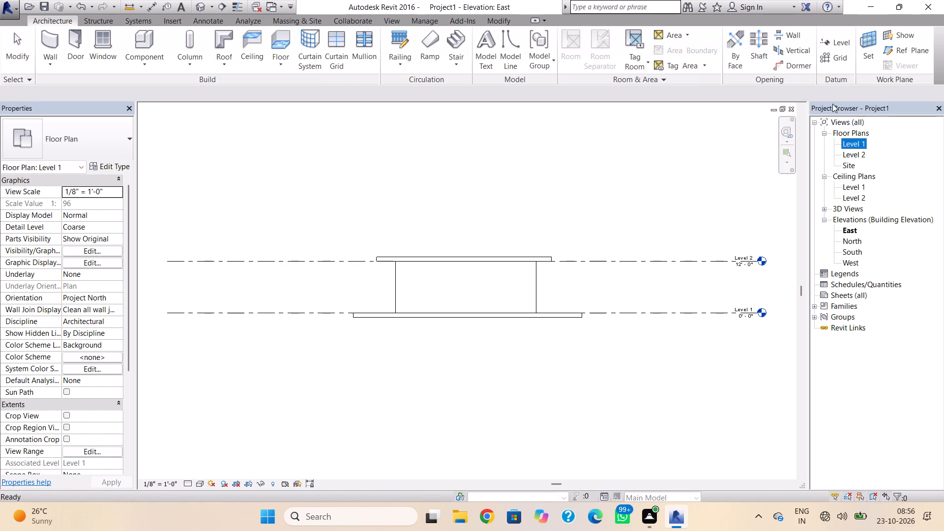
left_click(838, 38)
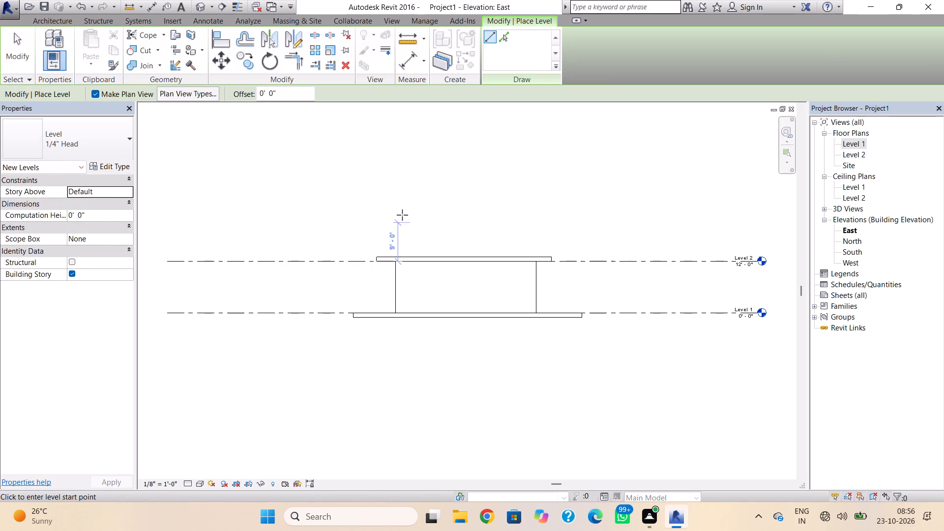
left_click(504, 33)
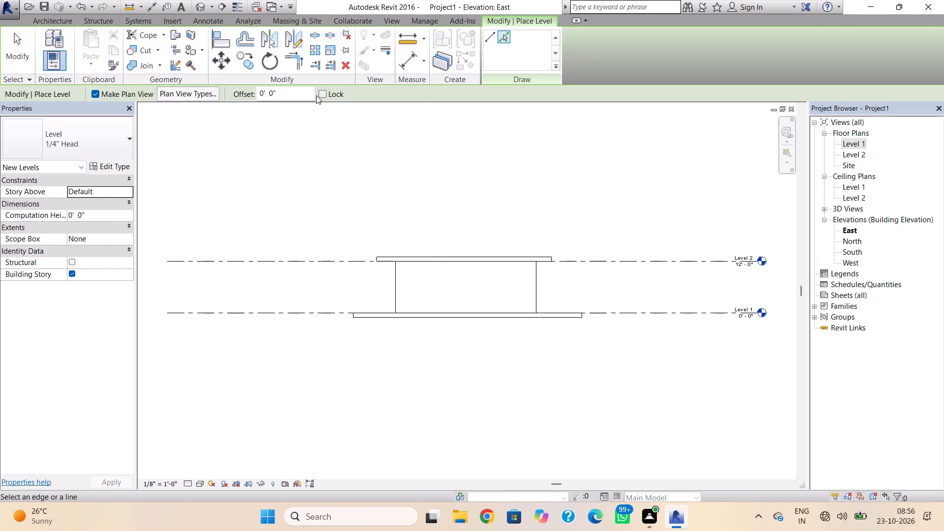
left_click(311, 93)
key("BackSpace")
key("BackSpace")
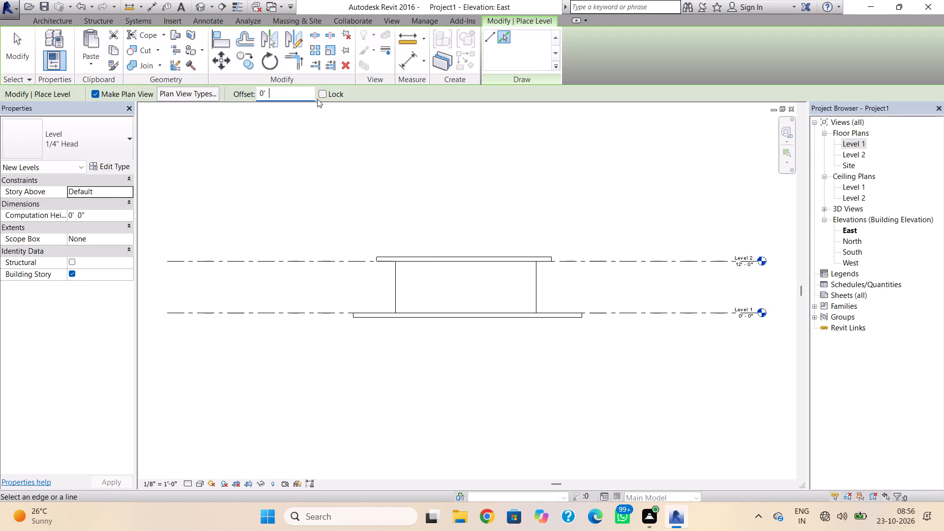
key("BackSpace")
key("BackSpace")
key("BackSpace")
key("BackSpace")
key("BackSpace")
type("12'")
key("Return")
left_click(580, 259)
key("Escape")
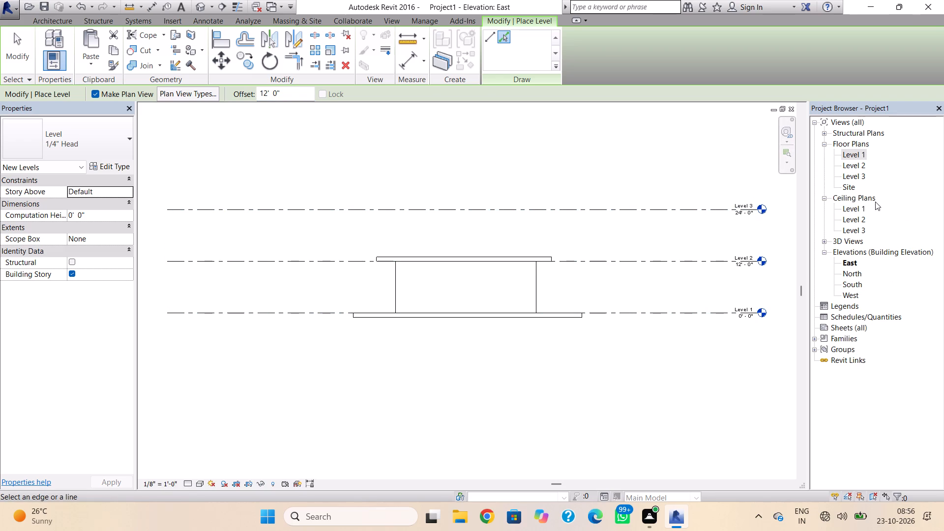
Add another level with plan views by picking the Level 3 line with a 12' upward offset.
left_click(658, 206)
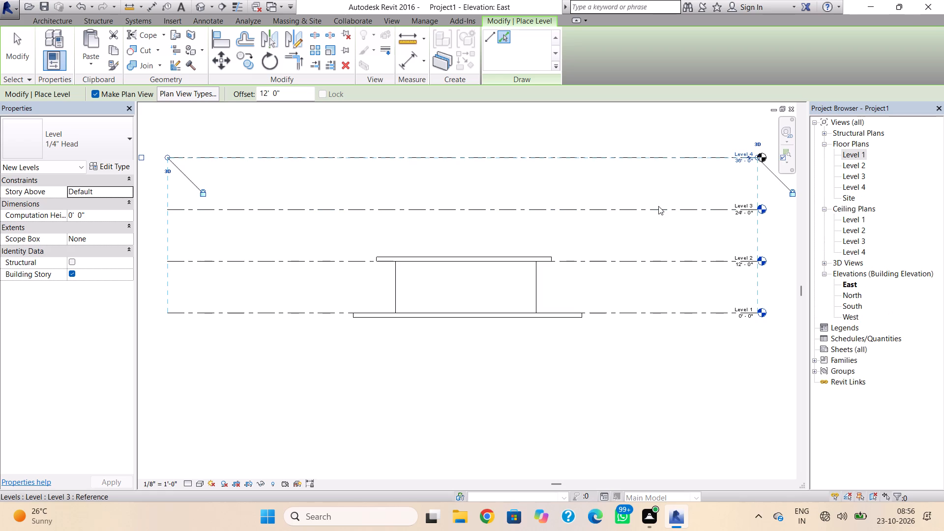
key("Escape")
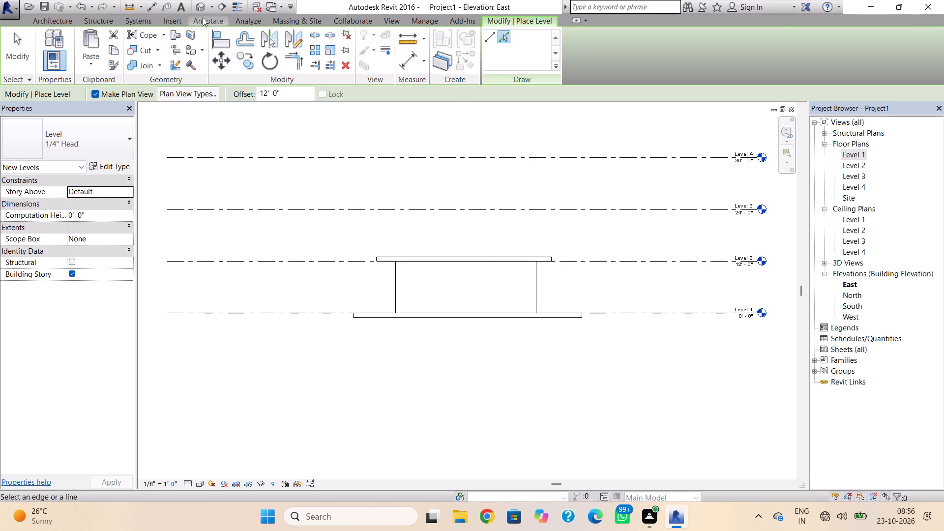
Check the building in 3D, then start the Wall command in the Level 2 floor plan and open the wall type choices.
left_click(199, 9)
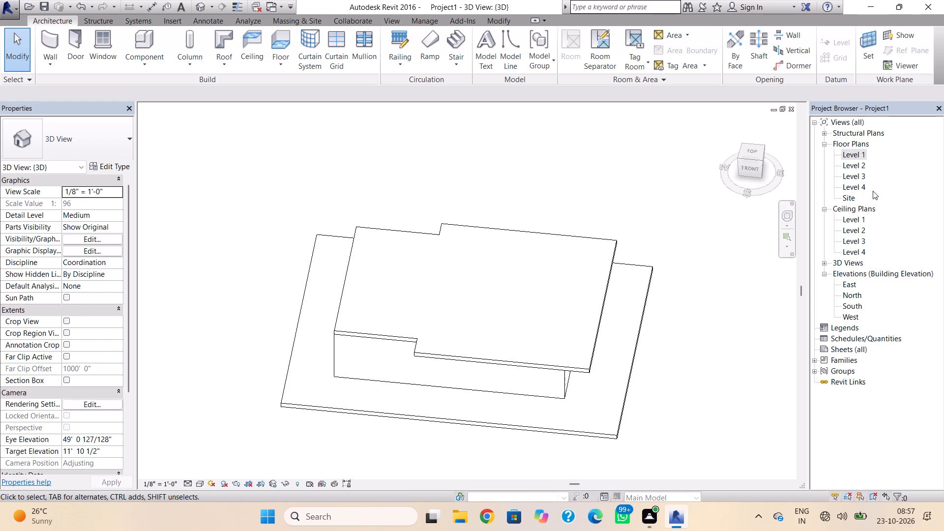
double_click(850, 163)
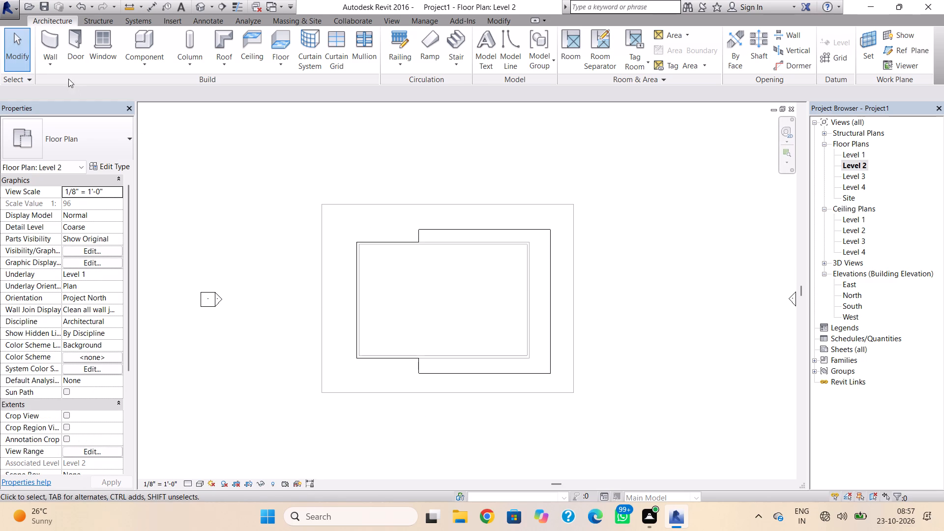
left_click(45, 42)
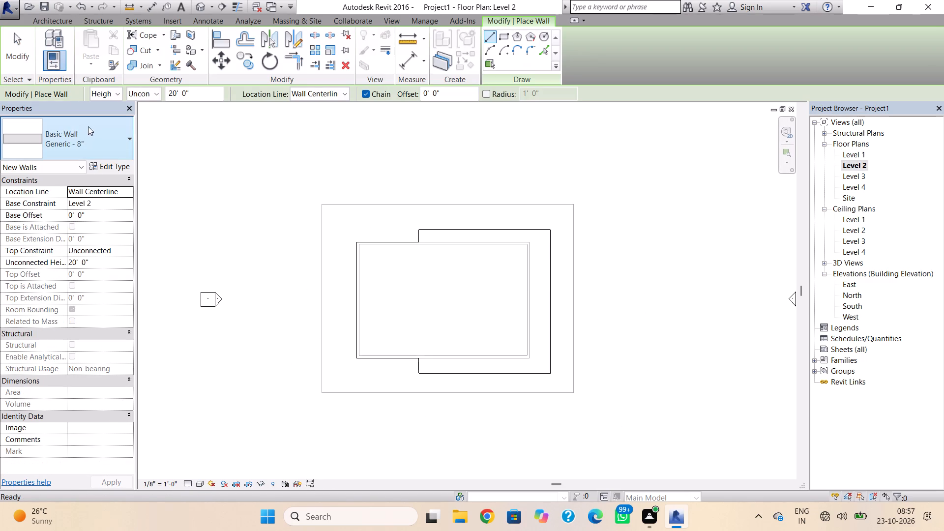
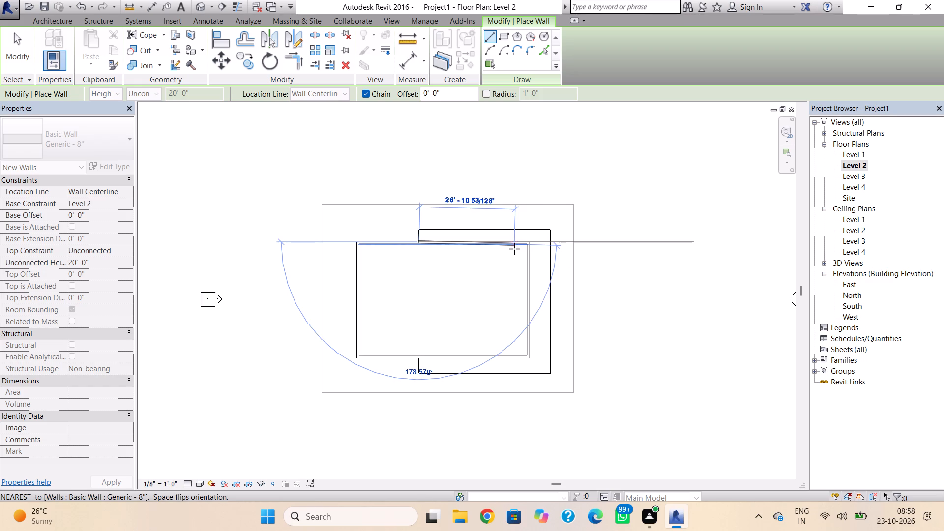
Finish a closed four-sided loop of Generic - 8" walls on Level 2, about 27' by 22', starting from the roof's inner corner.
left_click(514, 249)
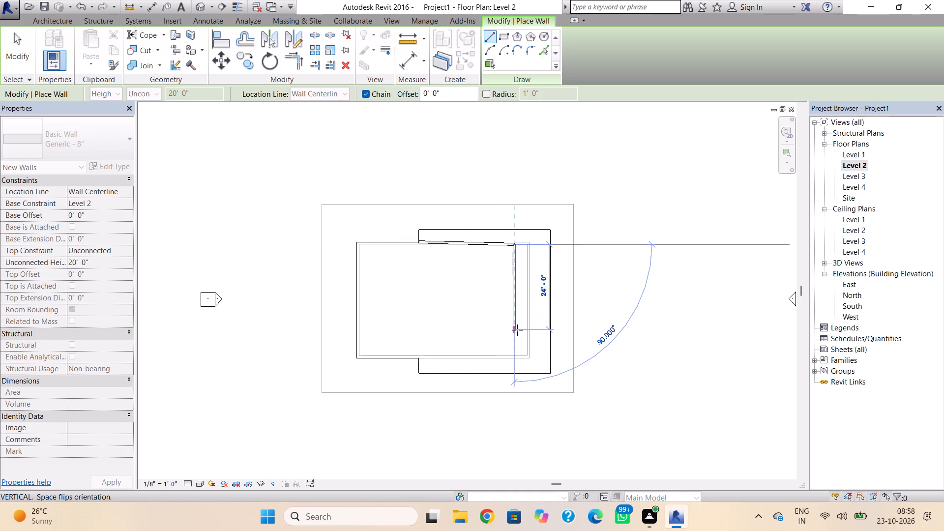
left_click(518, 323)
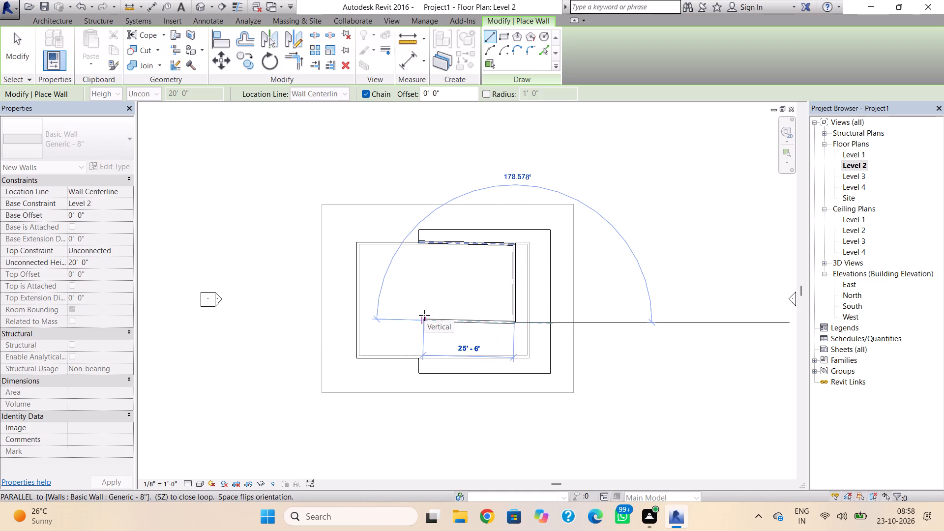
left_click(422, 315)
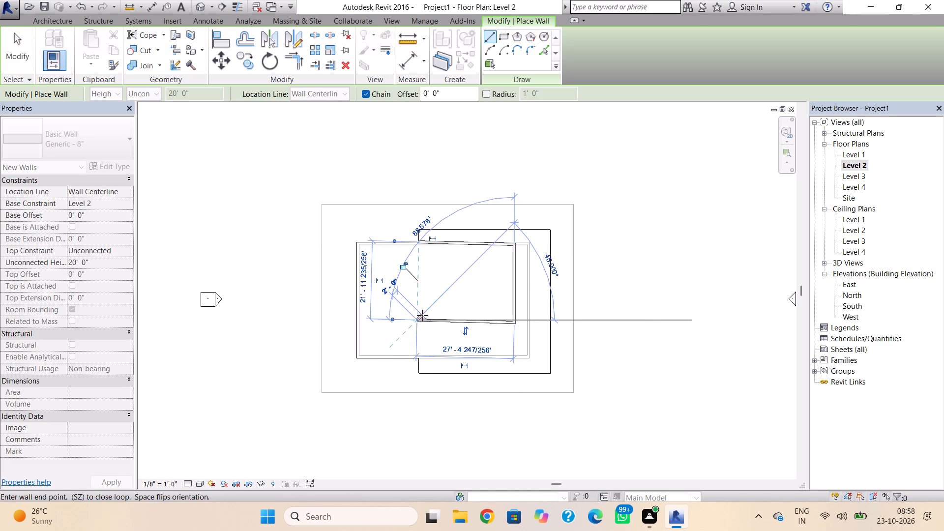
left_click(421, 246)
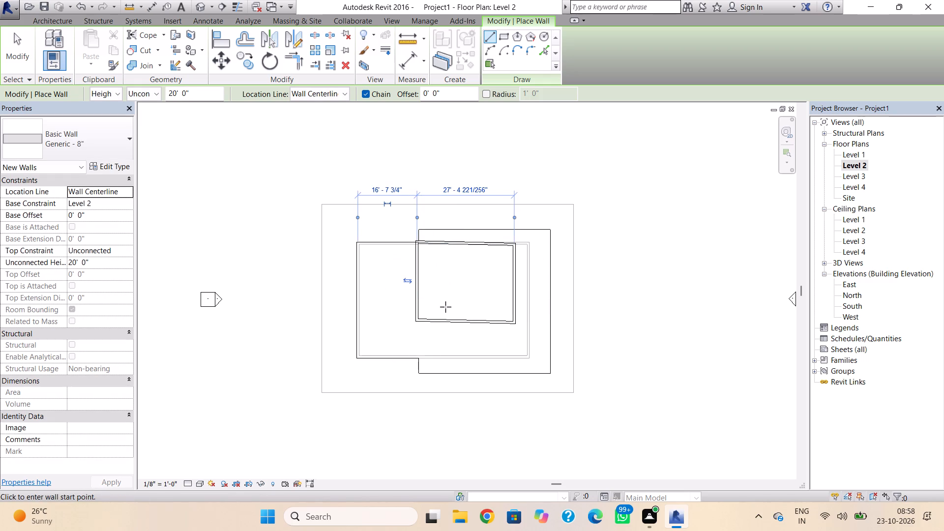
key("Escape")
scroll(447, 250, "up", 7)
key("Escape")
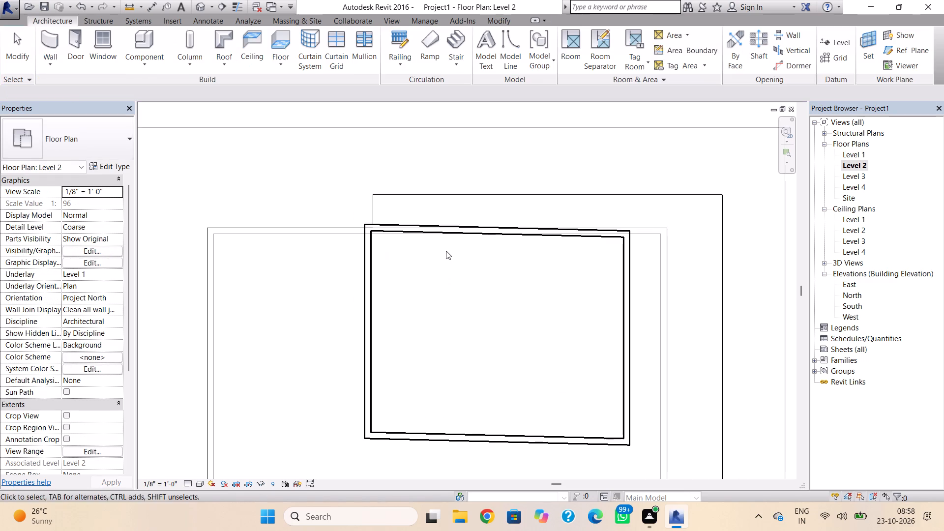
Delete the slanted north wall, the west wall and the slanted south wall of the new loop, keeping the east wall.
left_click(413, 232)
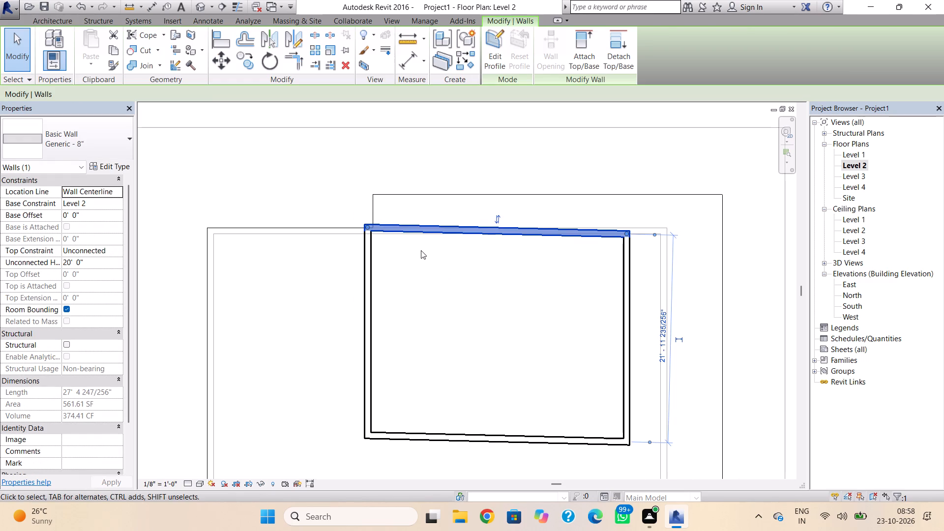
key("Delete")
left_click(369, 253)
key("Delete")
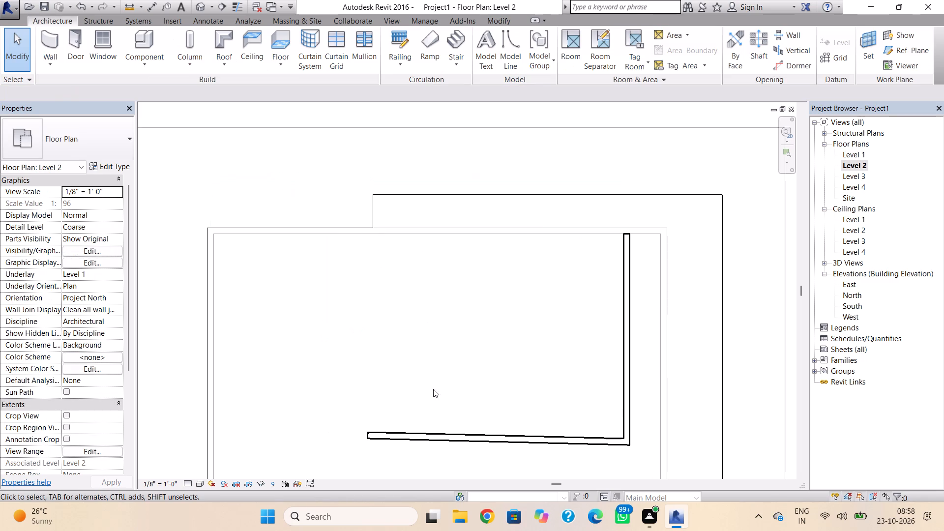
left_click(434, 430)
key("Delete")
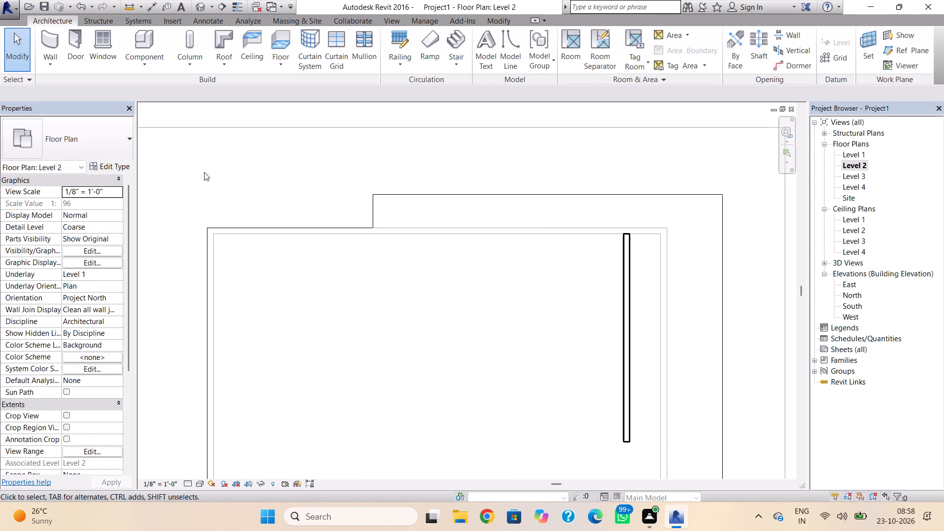
Redraw straight west (about 22'-8"), south and north (about 26'-10" each) Generic - 8" walls to close a rectangle with the east wall.
left_click(43, 41)
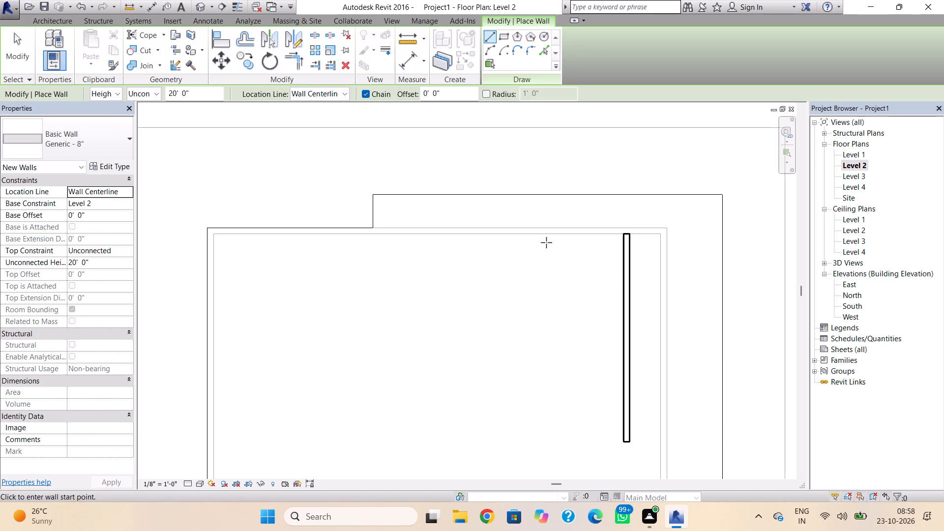
left_click(374, 231)
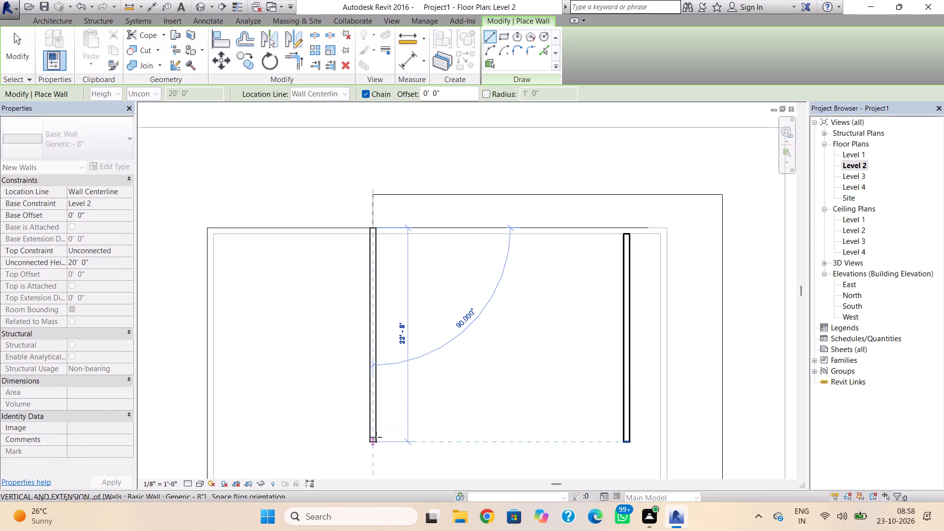
left_click(376, 437)
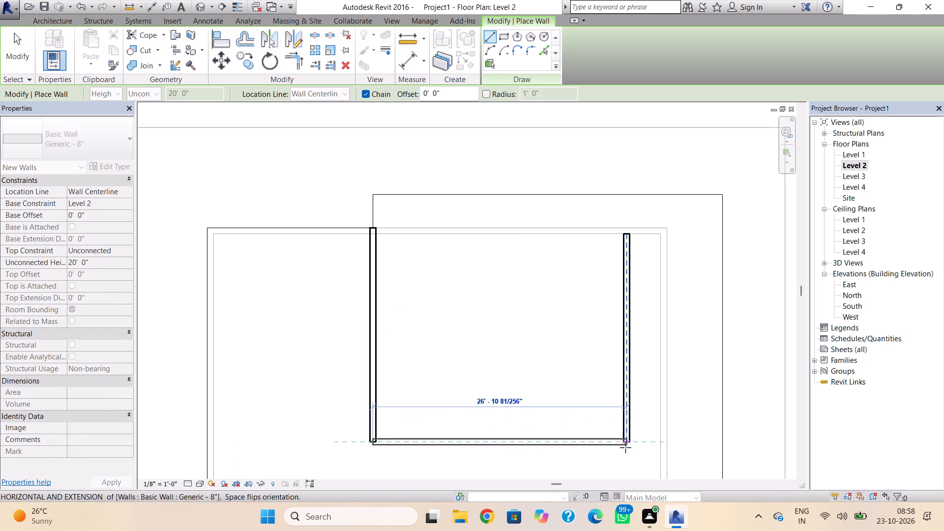
left_click(625, 445)
key("Delete")
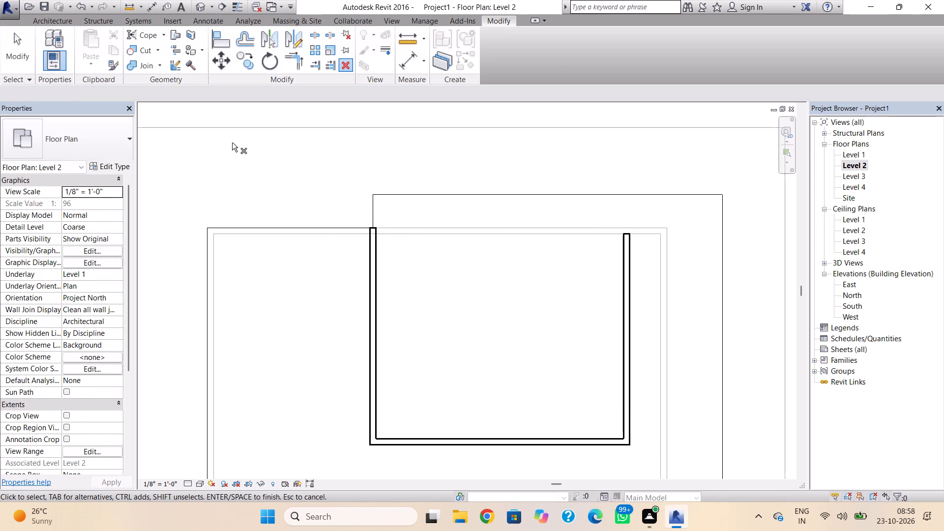
left_click(62, 18)
left_click(62, 36)
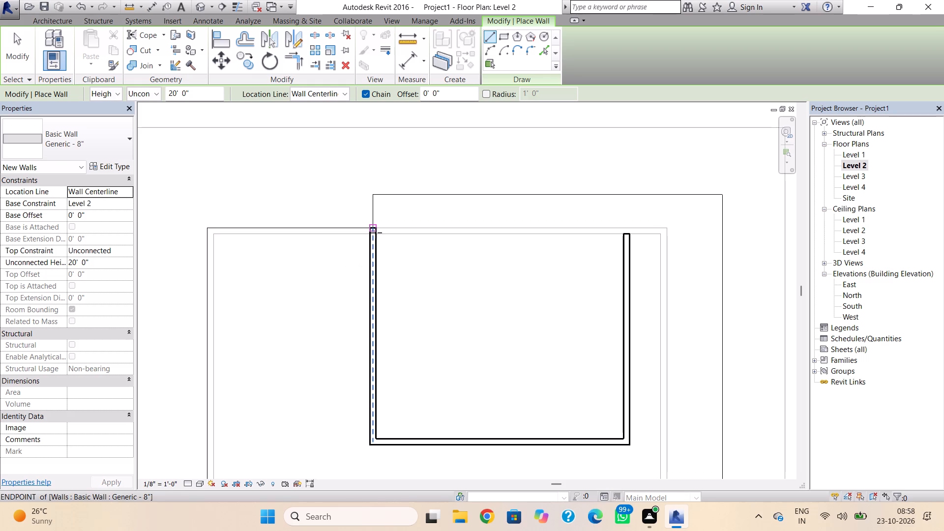
left_click(376, 233)
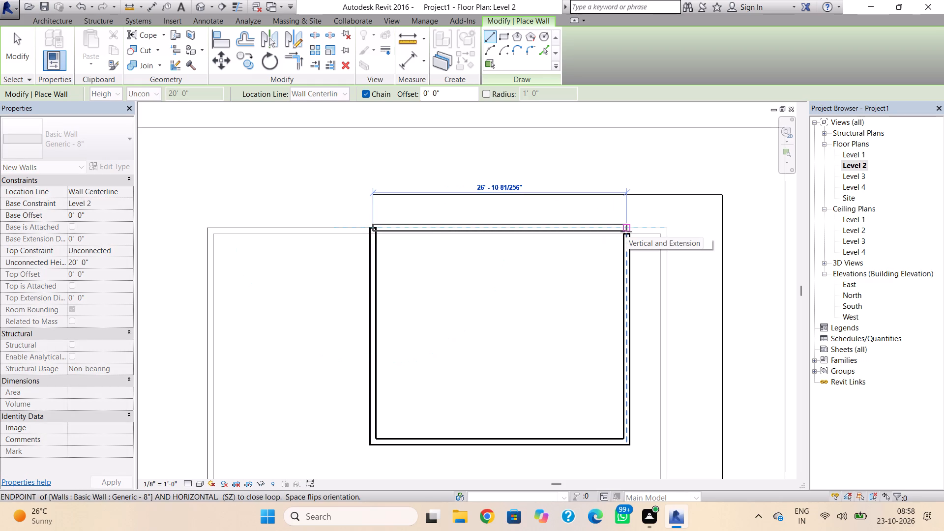
left_click(626, 232)
key("Escape")
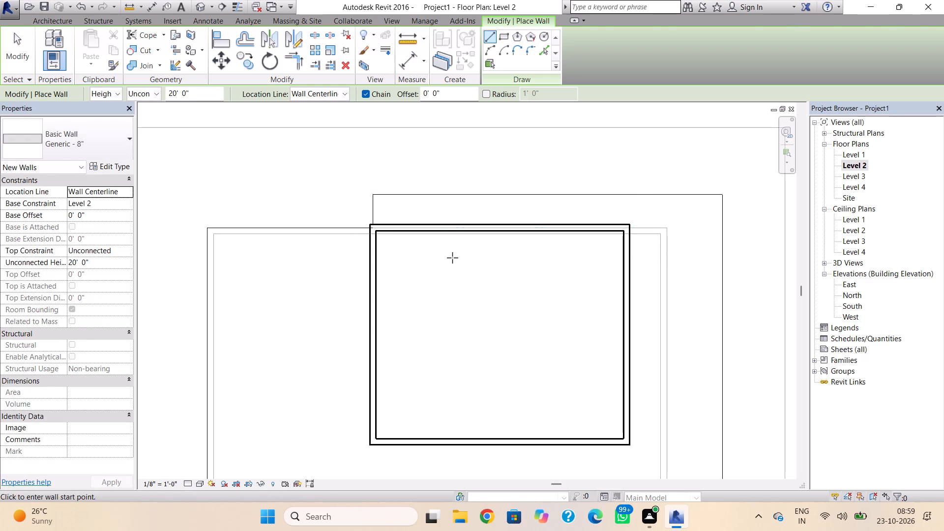
key("Escape")
Nudge the rectangle's north wall slightly south, towards the lower-storey wall line.
left_click(450, 231)
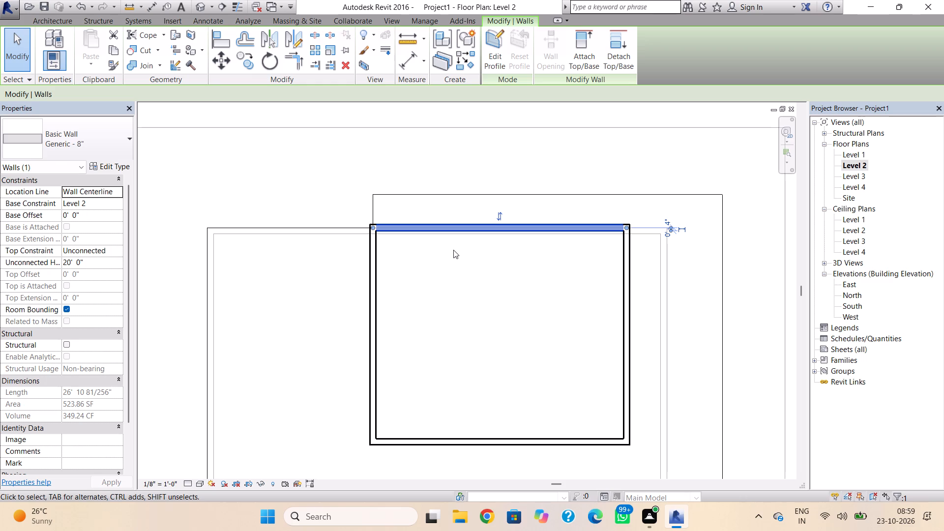
key("Down")
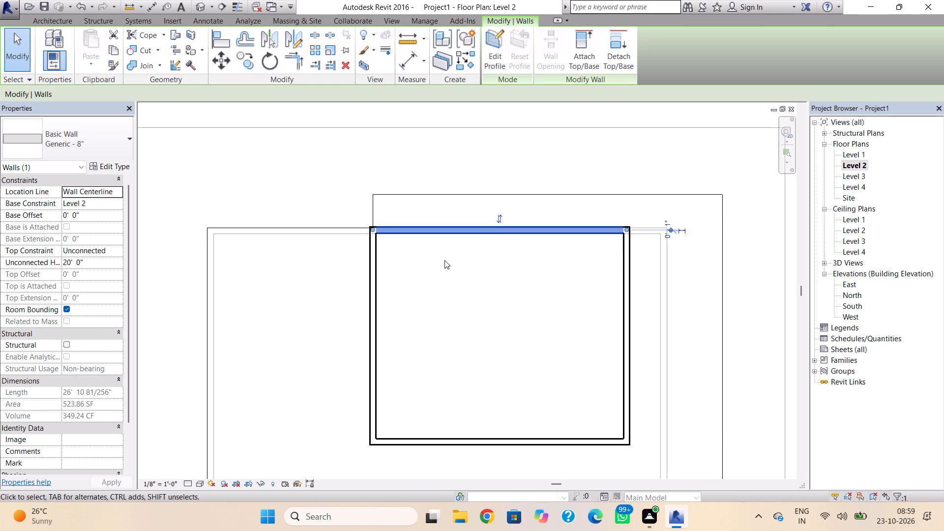
scroll(427, 271, "down", 4)
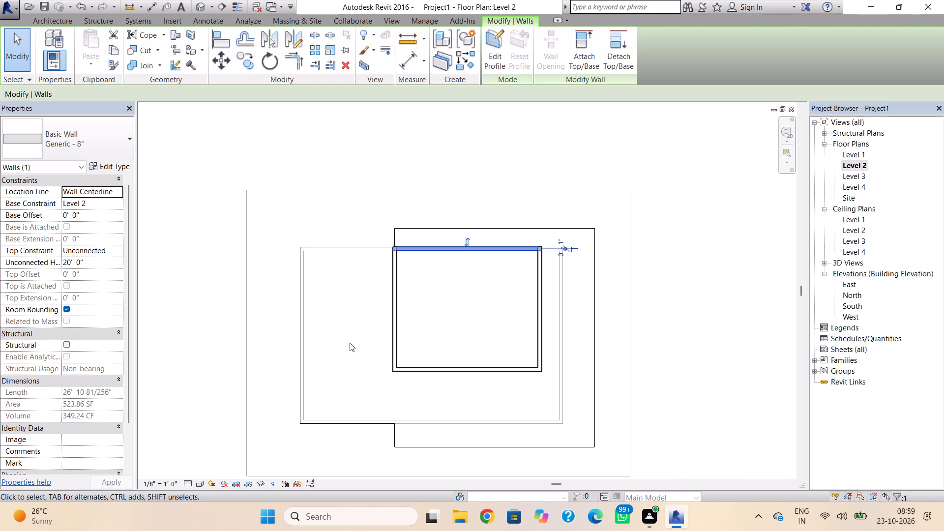
key("Escape")
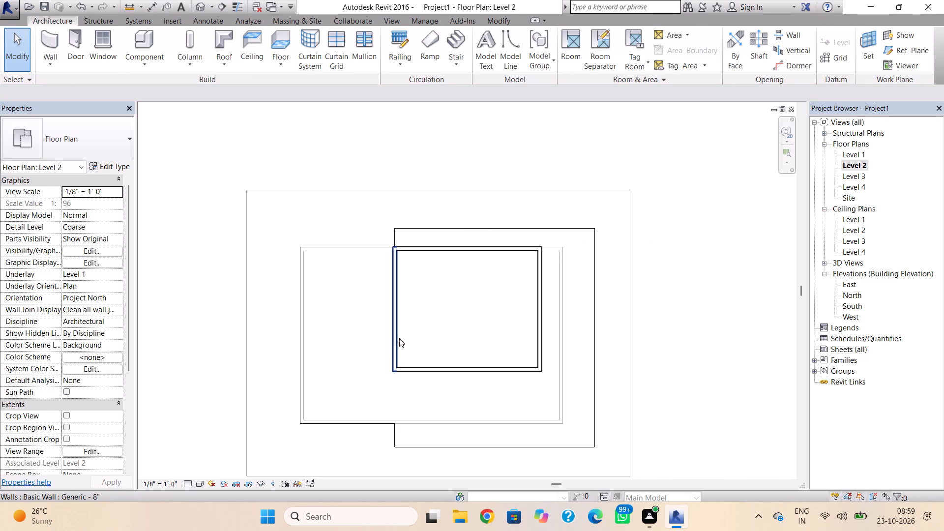
Select all four walls of the Level 2 rectangle and nudge them together slightly south.
left_click(398, 339, "ctrl")
left_click(478, 251, "ctrl")
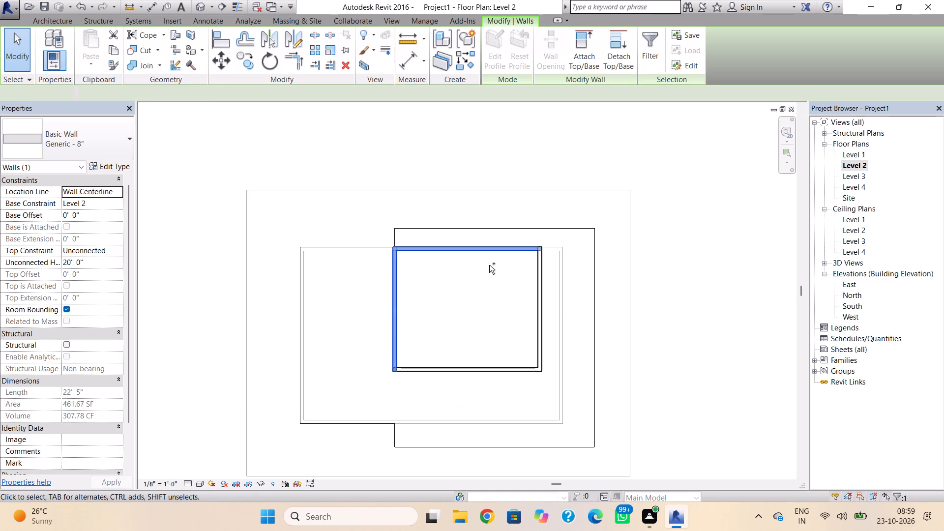
left_click(541, 313, "ctrl")
left_click(474, 371, "ctrl")
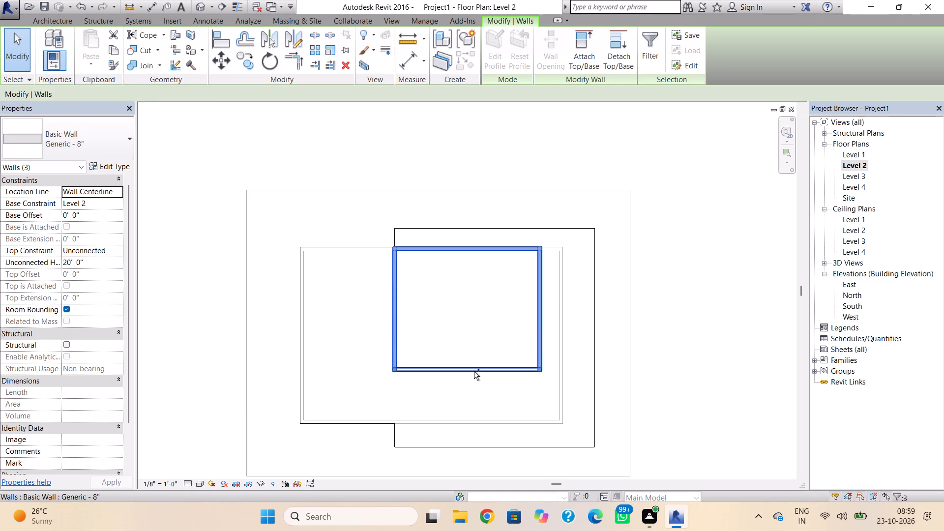
key("Down")
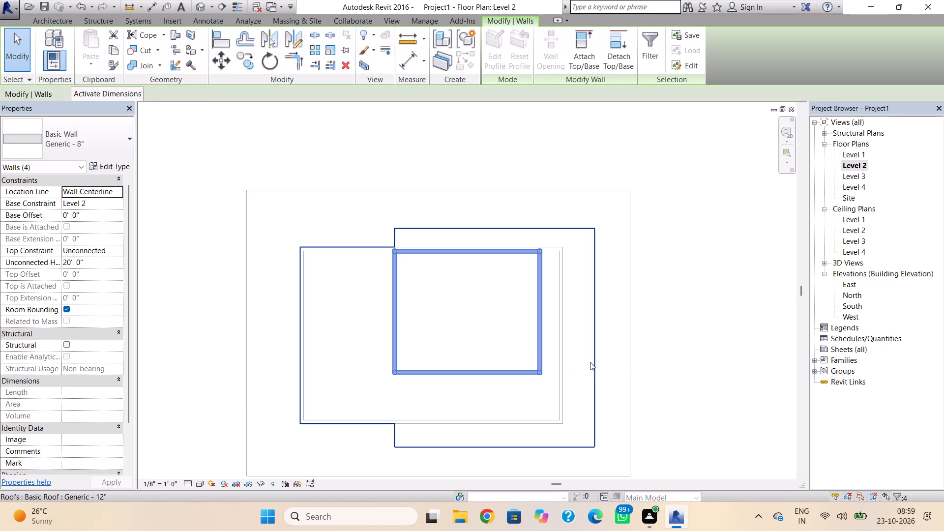
key("Escape")
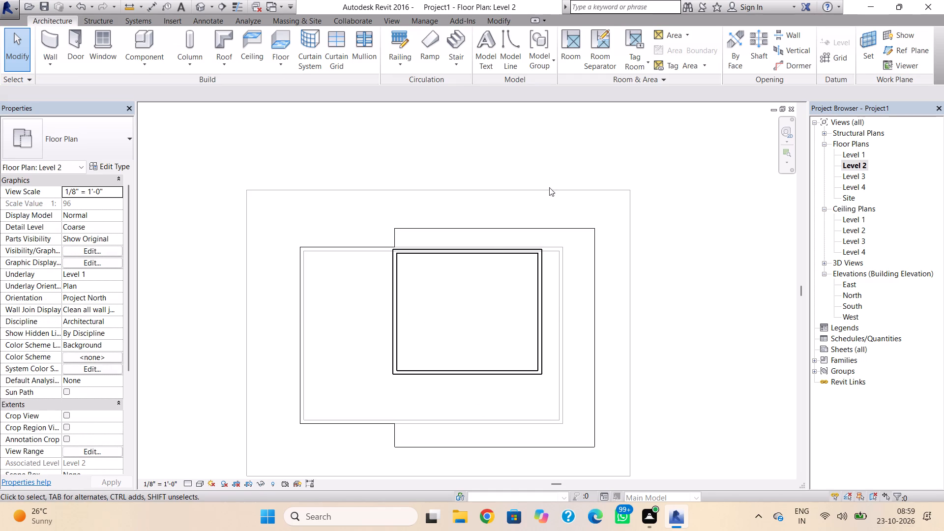
Draw three Generic - 8" walls forming an adjoining room about 17' by 17' on the west side of the rectangle.
left_click(48, 41)
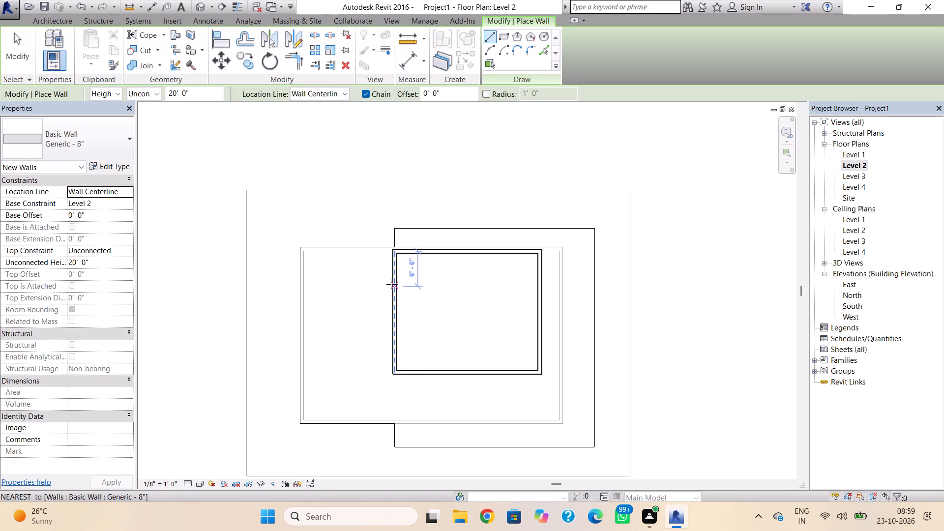
left_click(396, 255)
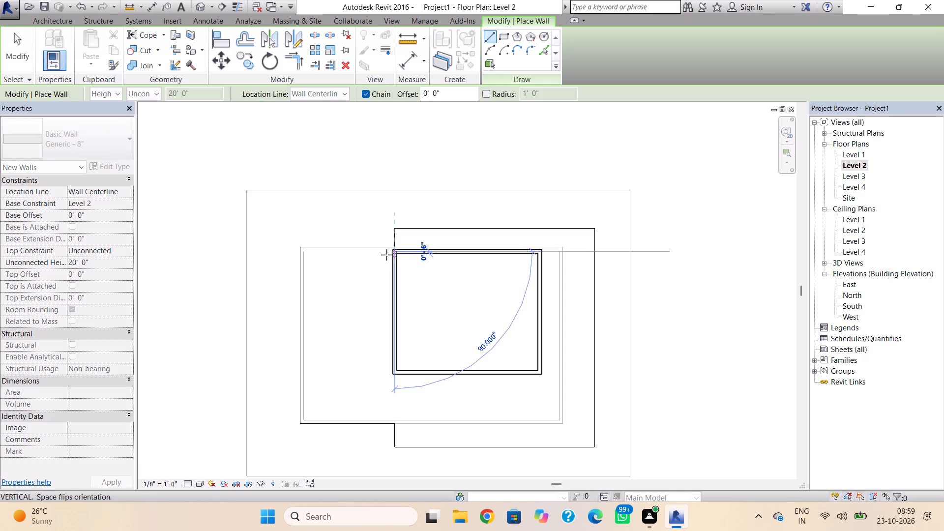
left_click(303, 254)
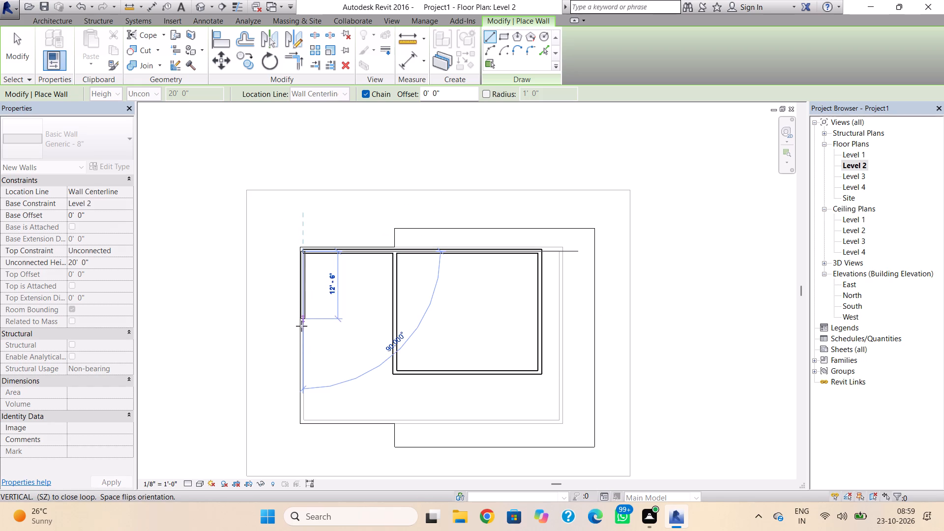
left_click(297, 344)
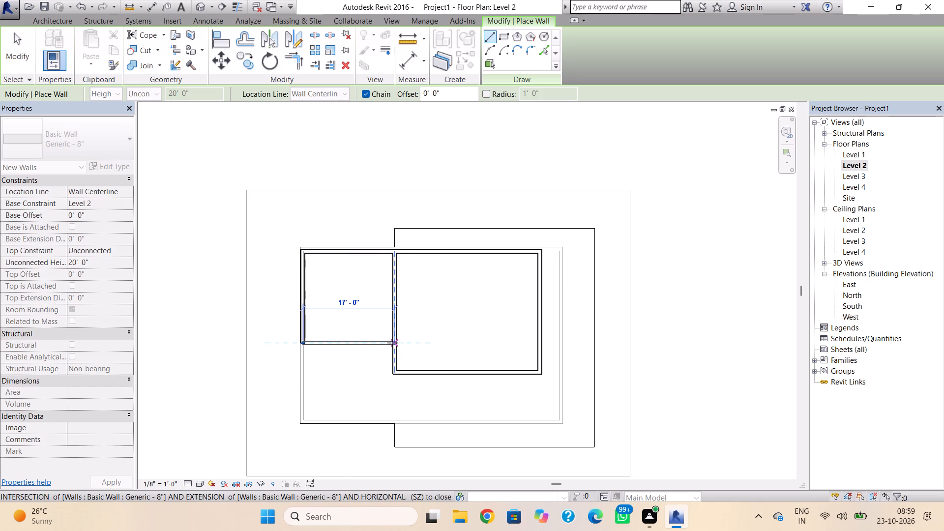
left_click(392, 343)
key("Escape")
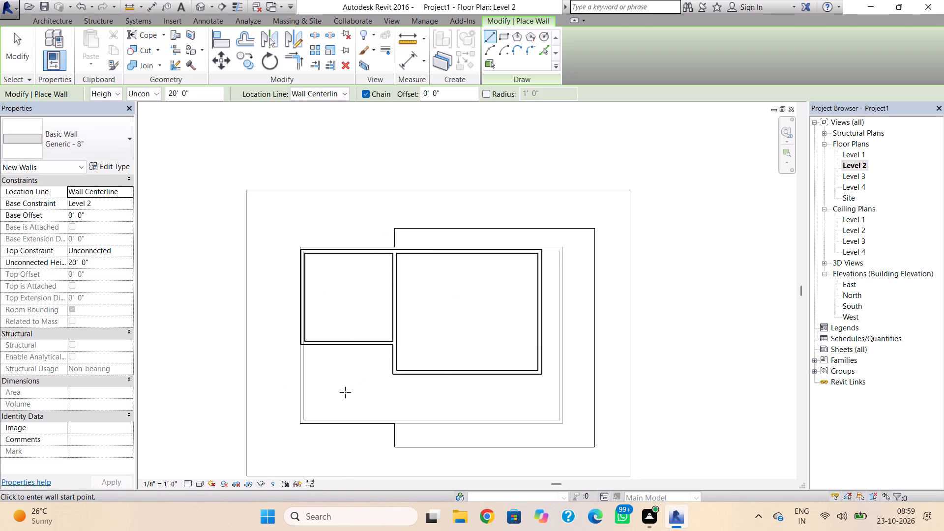
key("Escape")
Nudge the adjoining room's west wall slightly east and the long shared north wall slightly south.
left_click(305, 320)
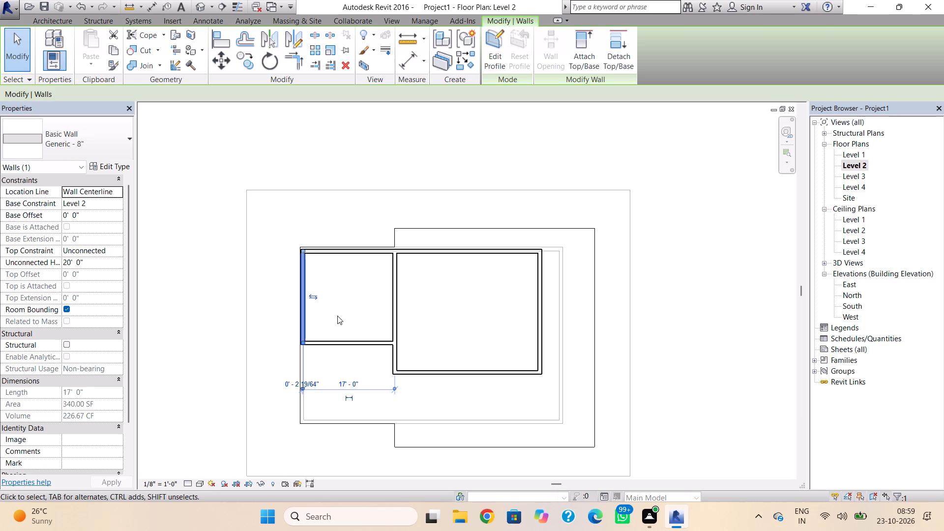
key("Right")
left_click(354, 254)
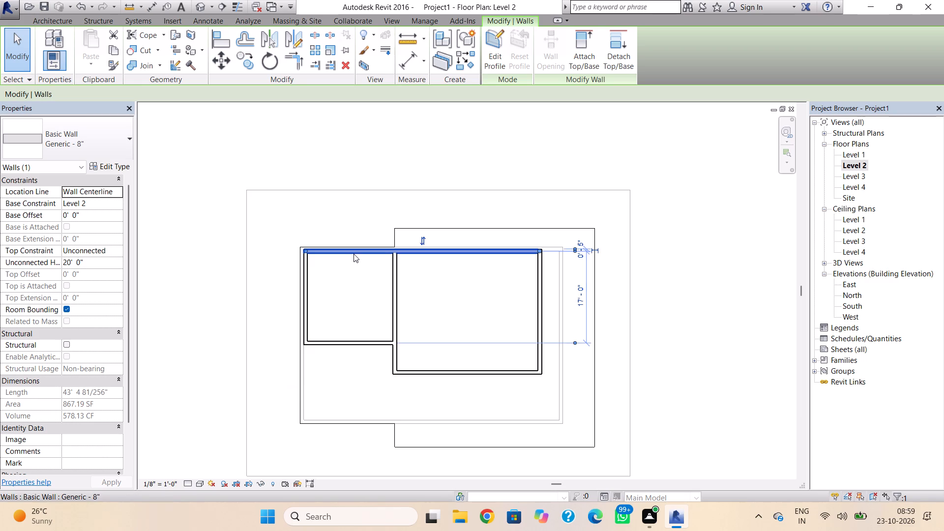
key("Down")
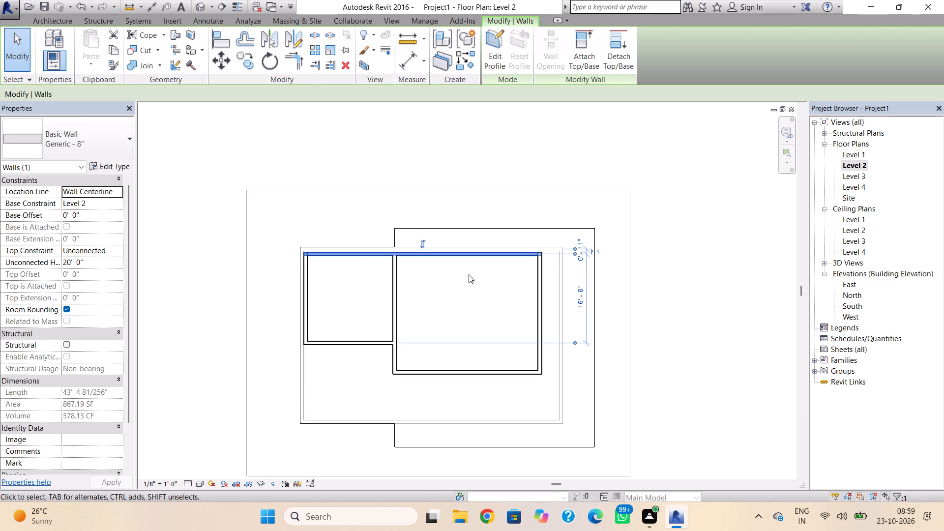
key("Escape")
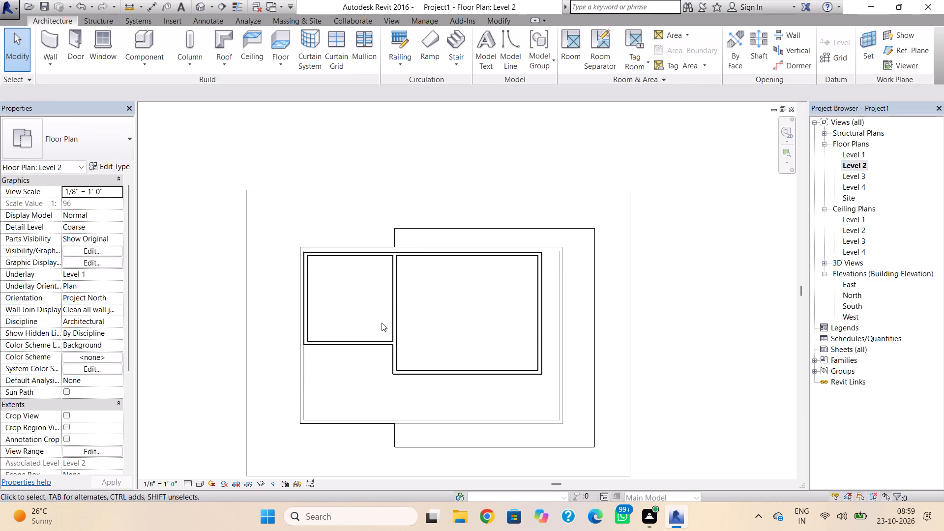
Draw three Generic - 8" walls forming a smaller room about 16'-6" wide against the south side of the west room.
left_click(41, 37)
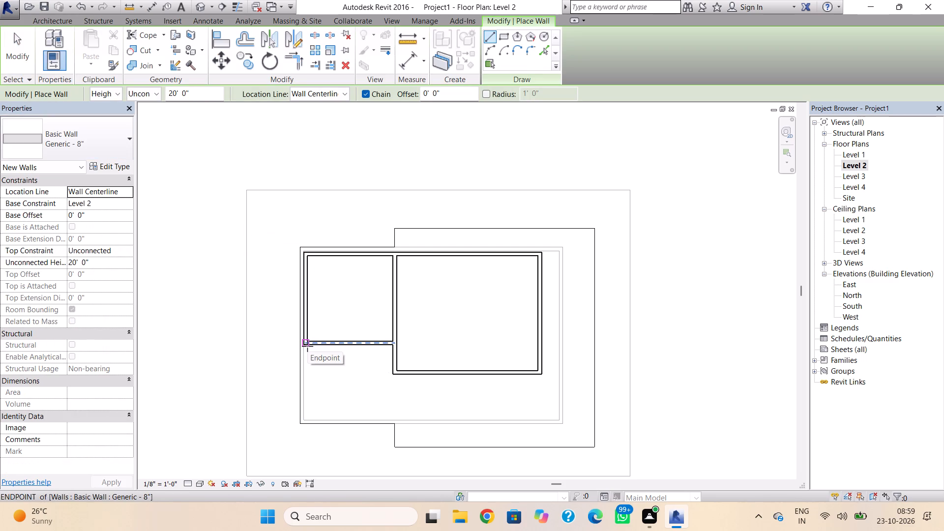
left_click(307, 346)
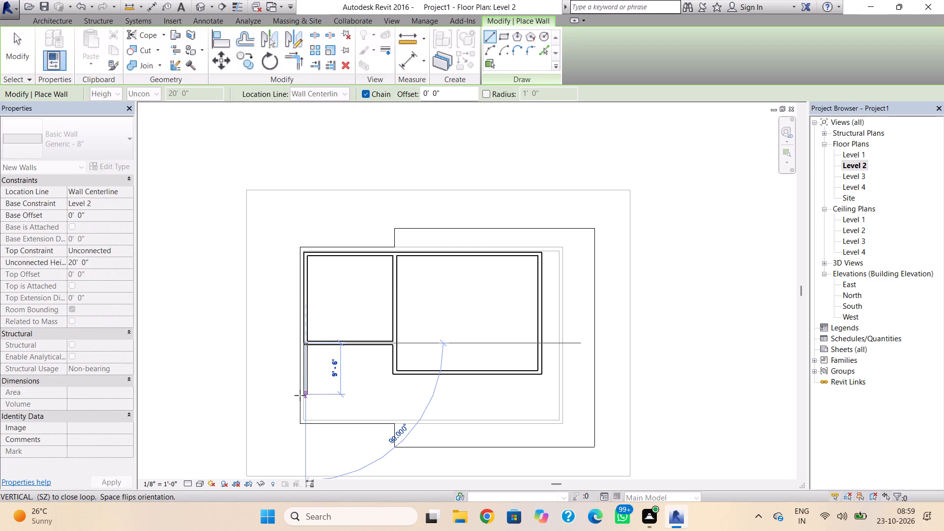
left_click(300, 400)
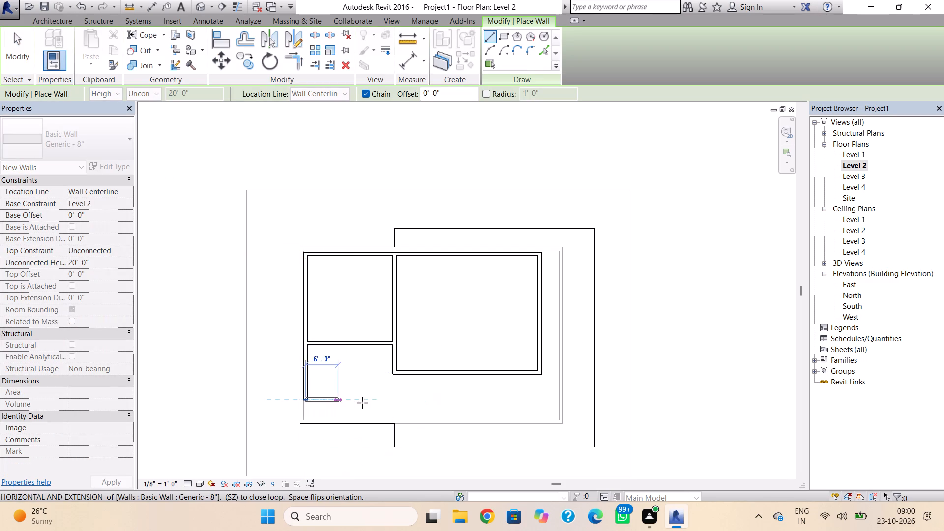
left_click(393, 406)
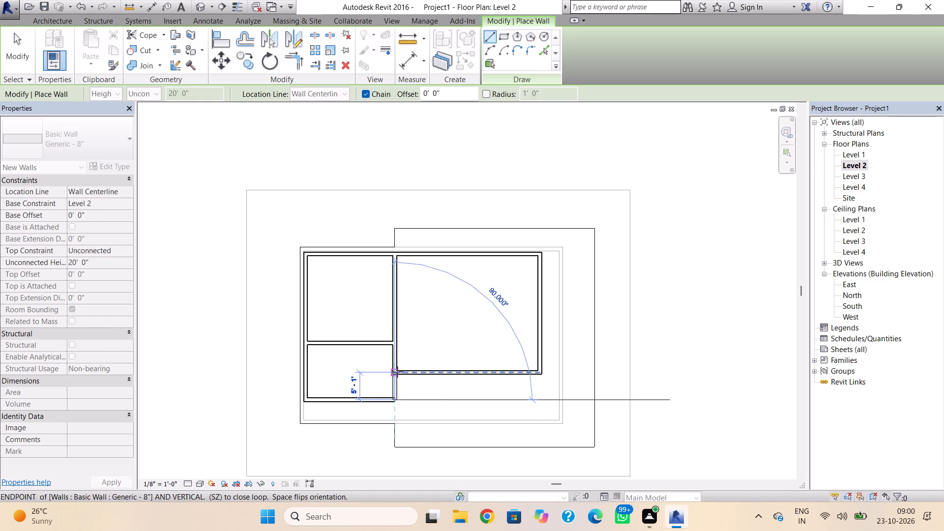
left_click(397, 370)
key("grave")
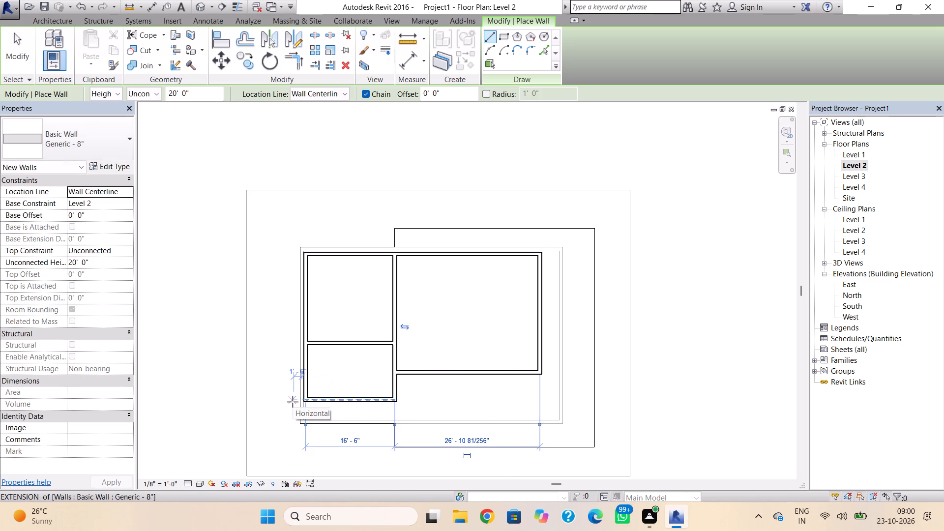
key("Escape")
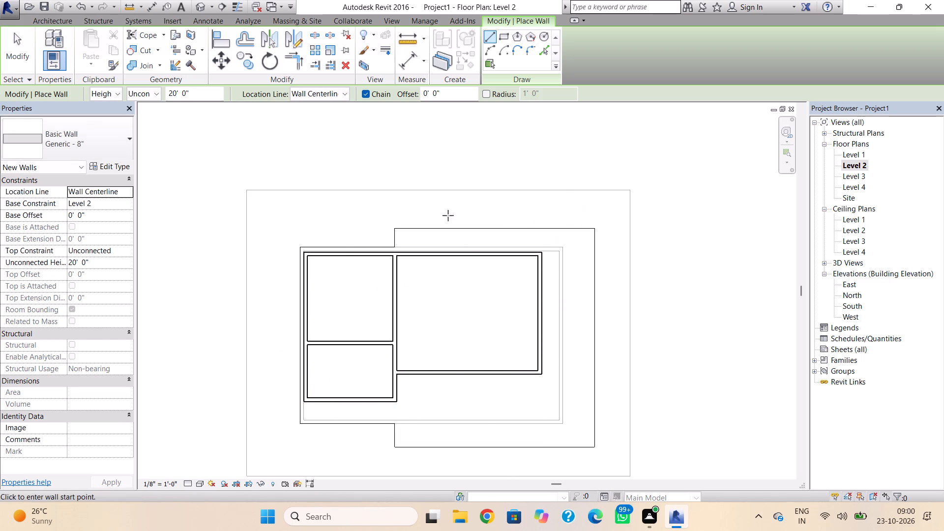
key("Escape")
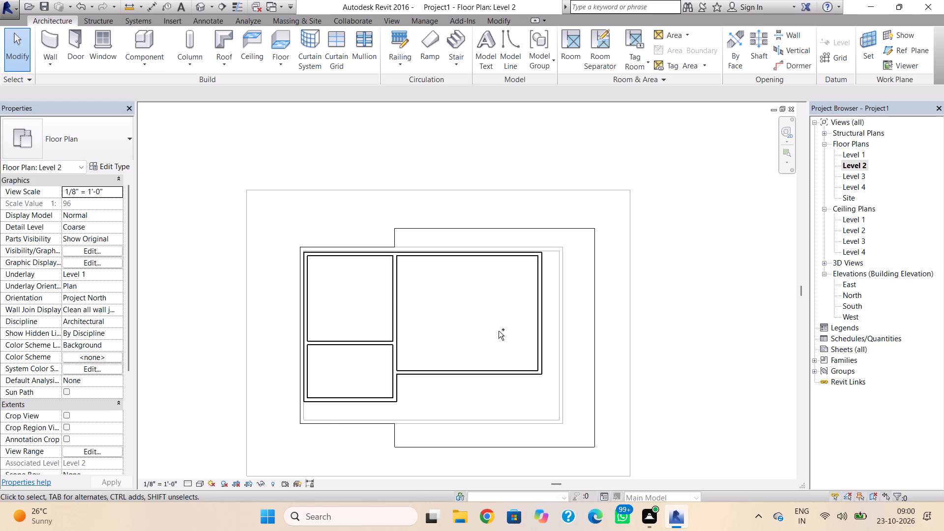
Select all seven Level 2 walls and set their unconnected height to 12'.
left_click_drag(499, 330, 340, 406, "ctrl")
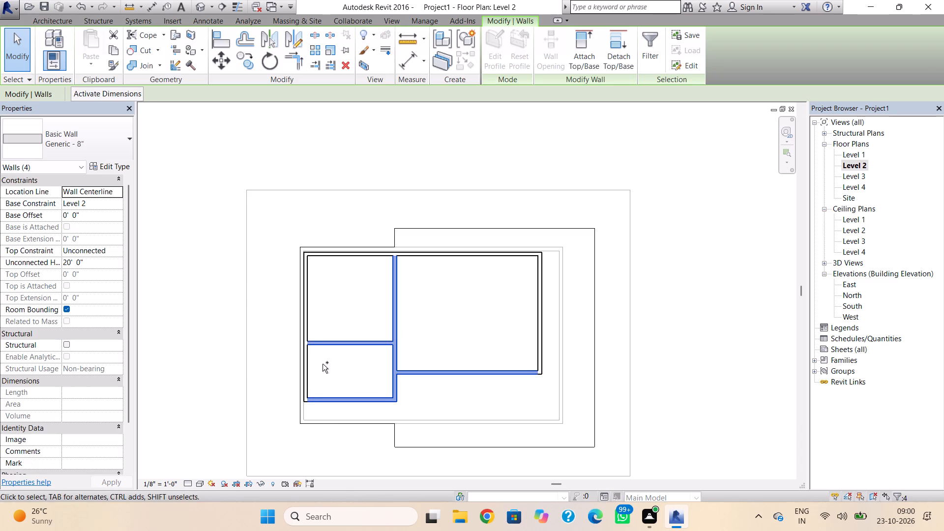
left_click(307, 366, "ctrl")
left_click(374, 255, "ctrl")
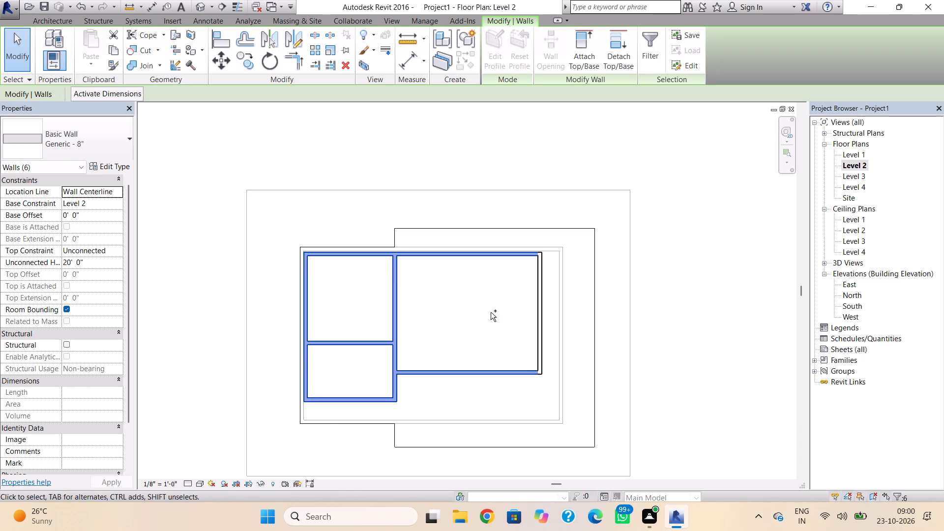
left_click(542, 322, "ctrl")
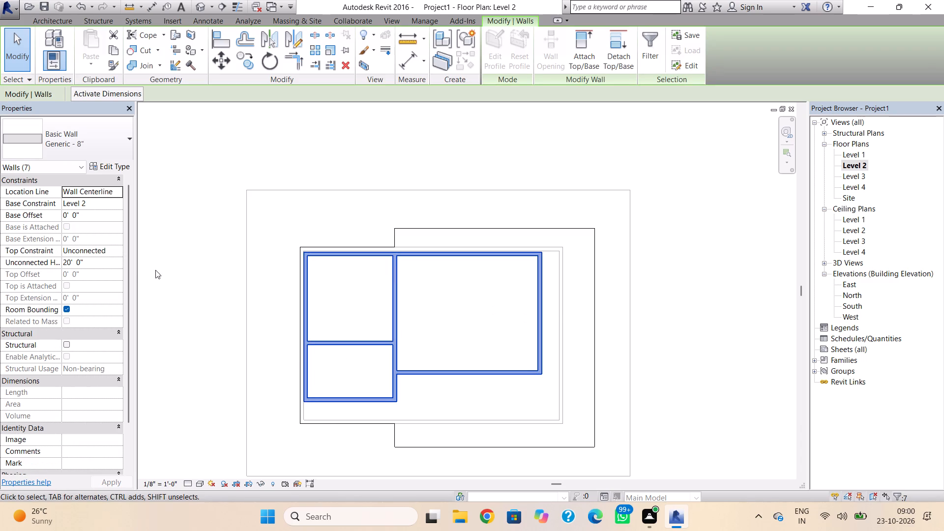
left_click(115, 262)
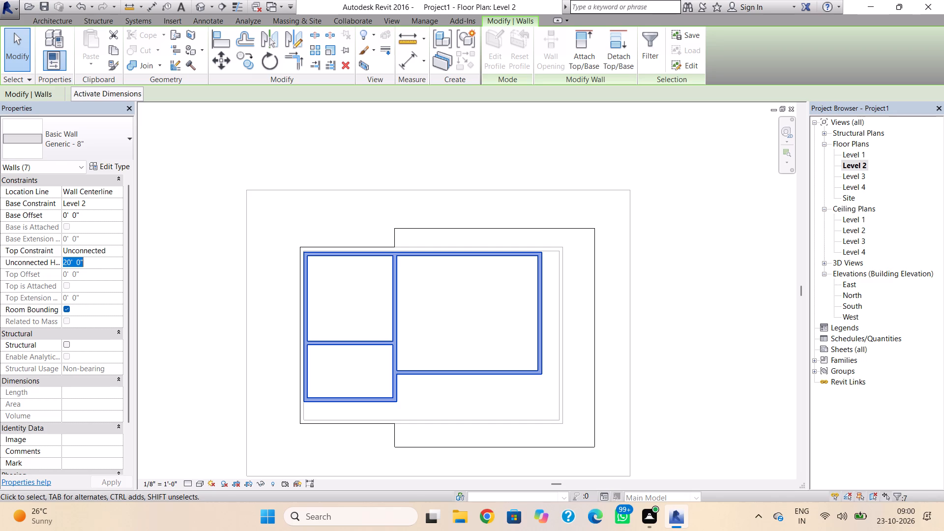
key("BackSpace")
type("12'")
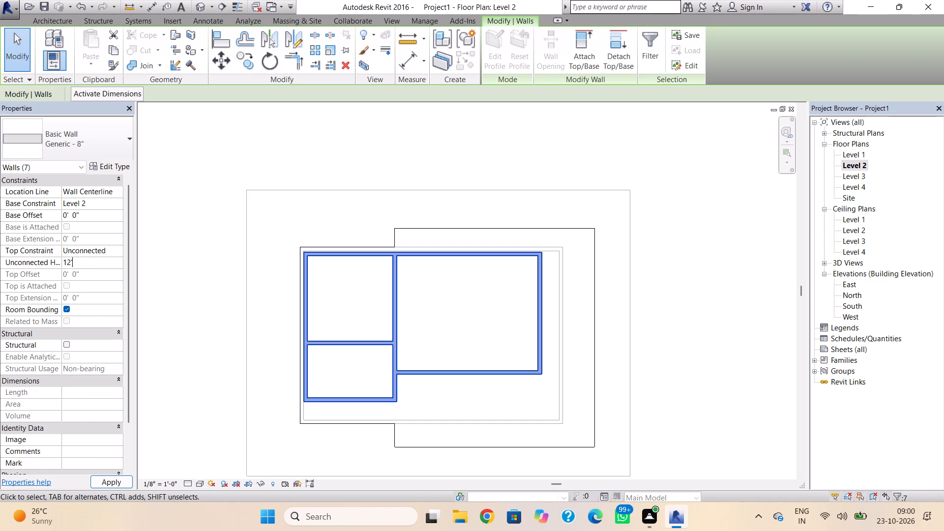
key("Return")
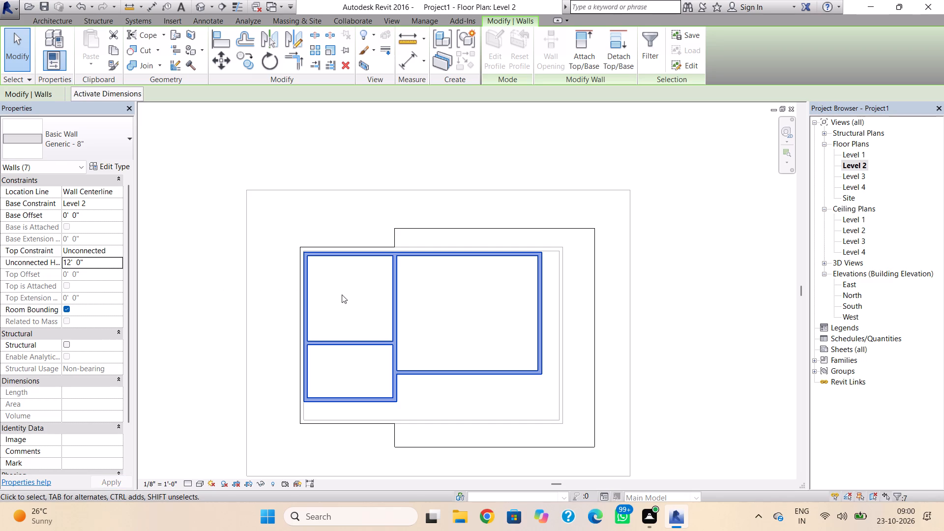
In the 3D view, copy the Level 2 Generic - 12" roof and paste it aligned to Level 3.
left_click(195, 6)
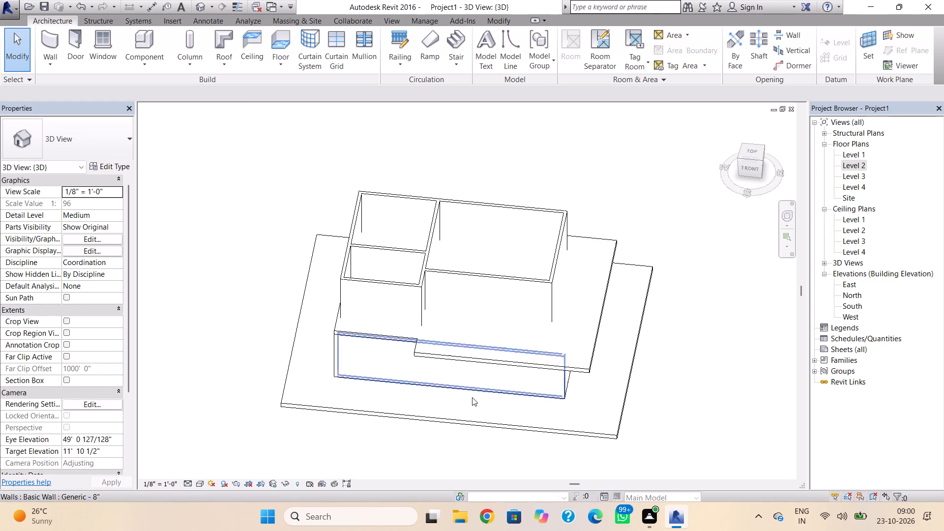
left_click(488, 354)
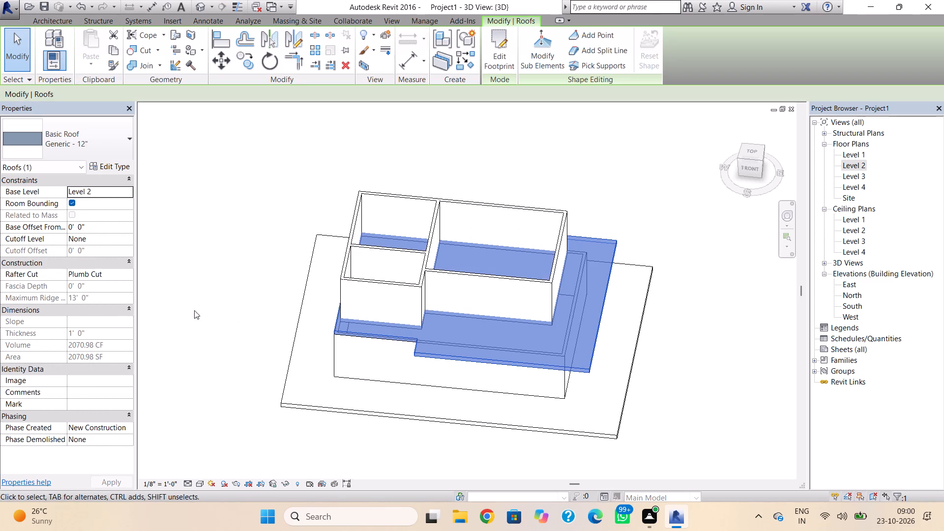
left_click(113, 52)
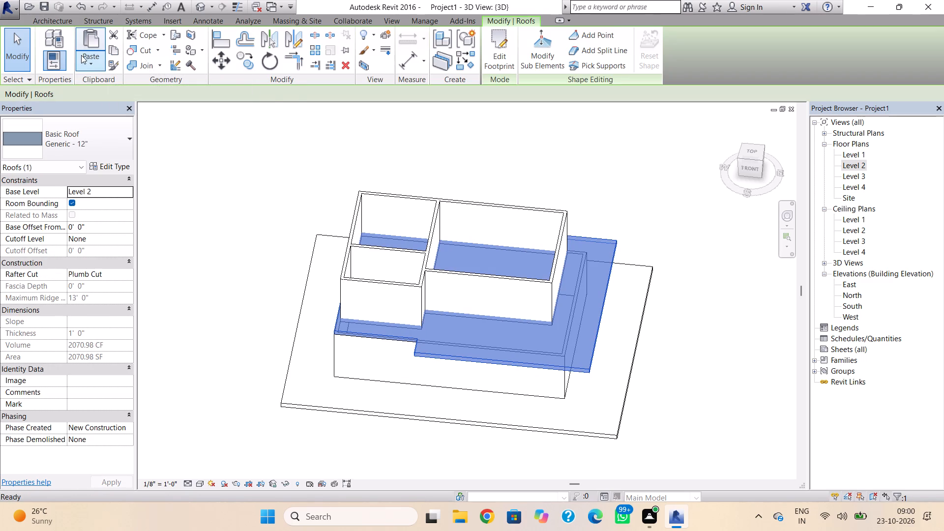
left_click(87, 58)
left_click(169, 120)
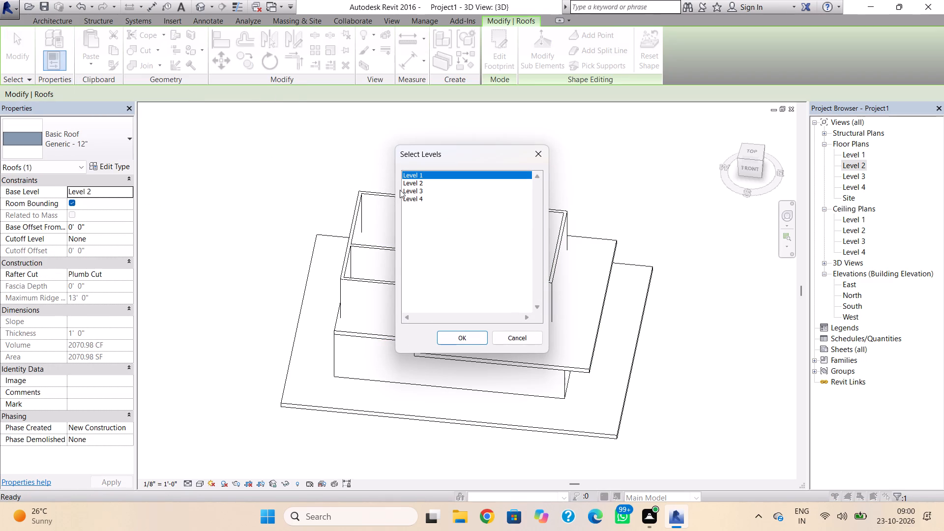
left_click(413, 190)
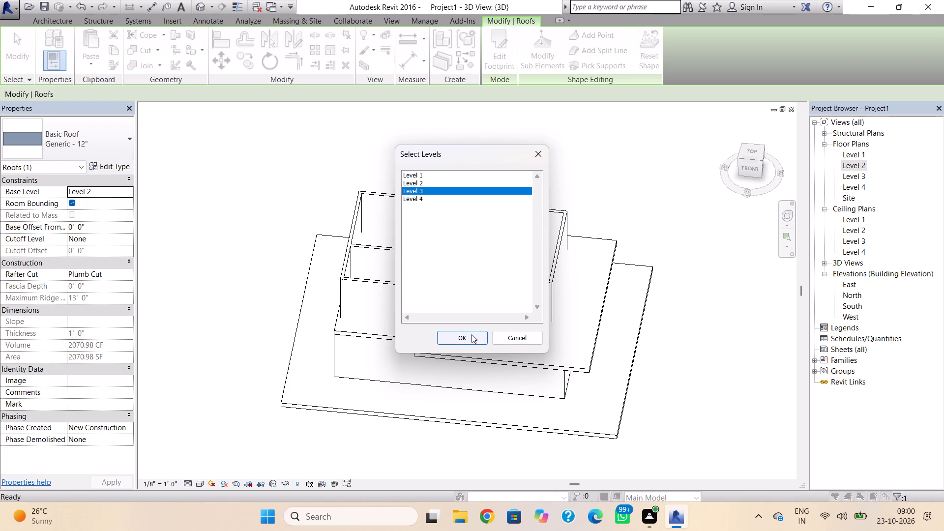
left_click(471, 335)
key("Escape")
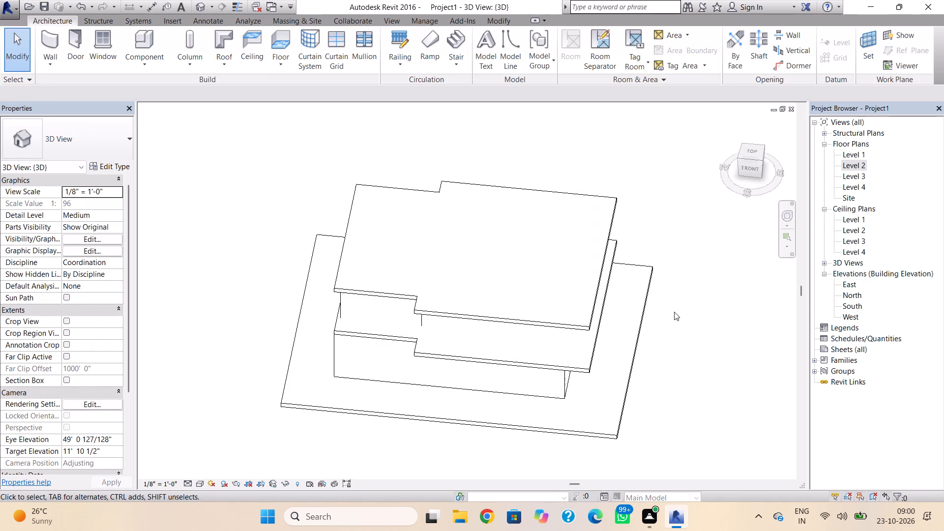
Examine the stacked roofs and Level 2 walls from the front corners of the building in 3D.
right_click_drag(659, 380, 590, 266, "shift")
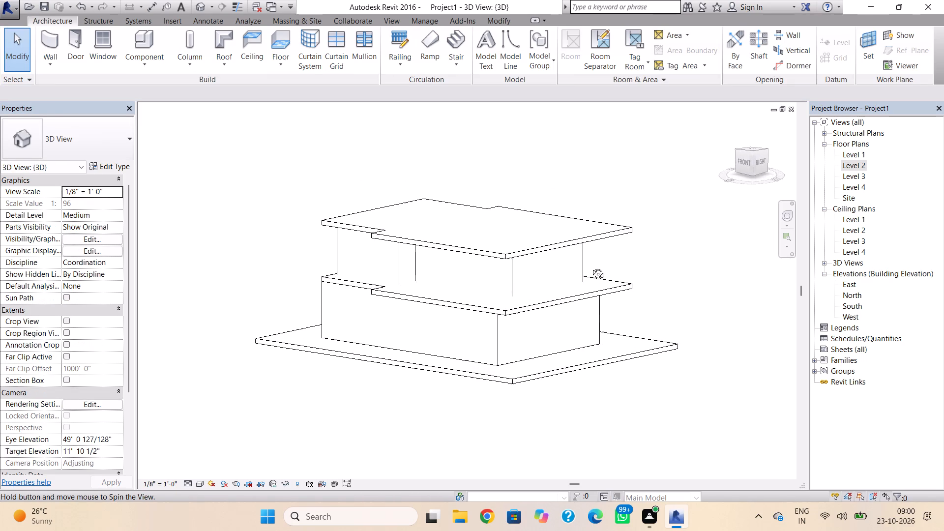
right_click_drag(590, 266, 593, 305, "shift")
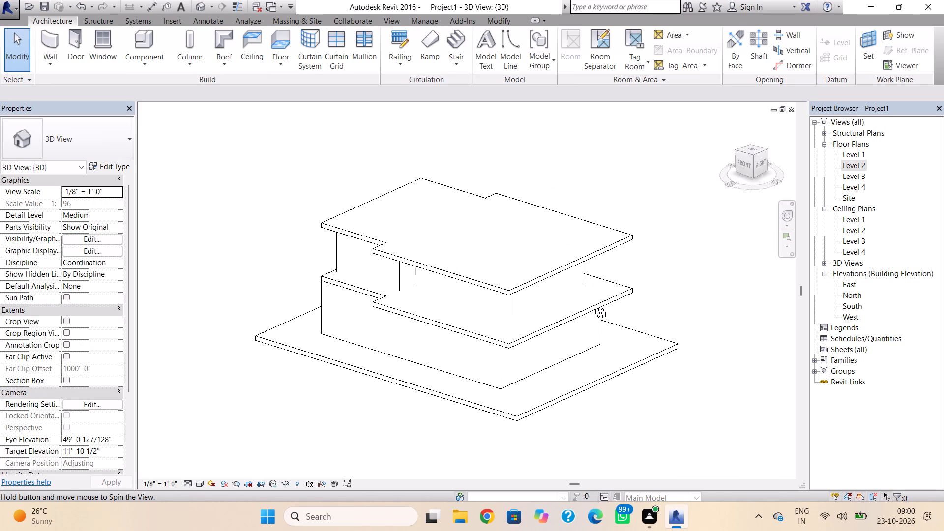
right_click_drag(593, 305, 592, 306, "shift")
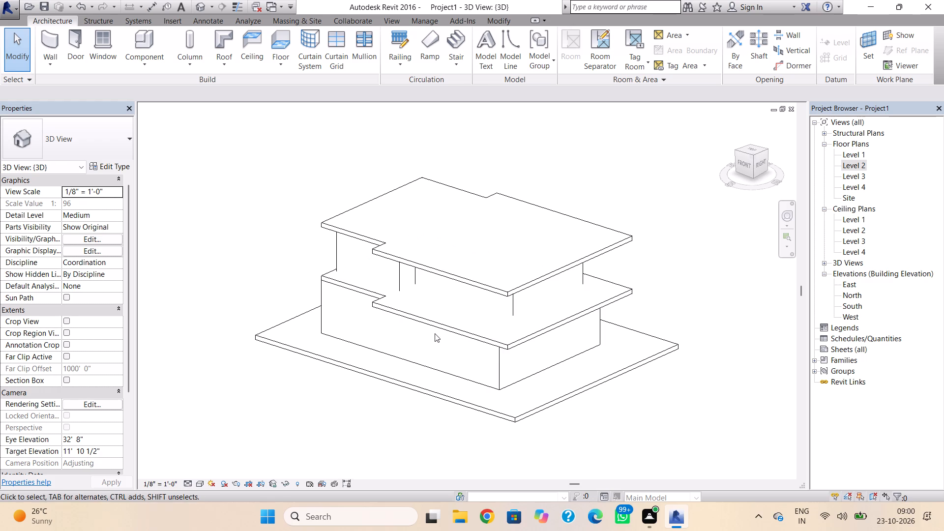
key("Escape")
right_click_drag(224, 357, 329, 381, "shift")
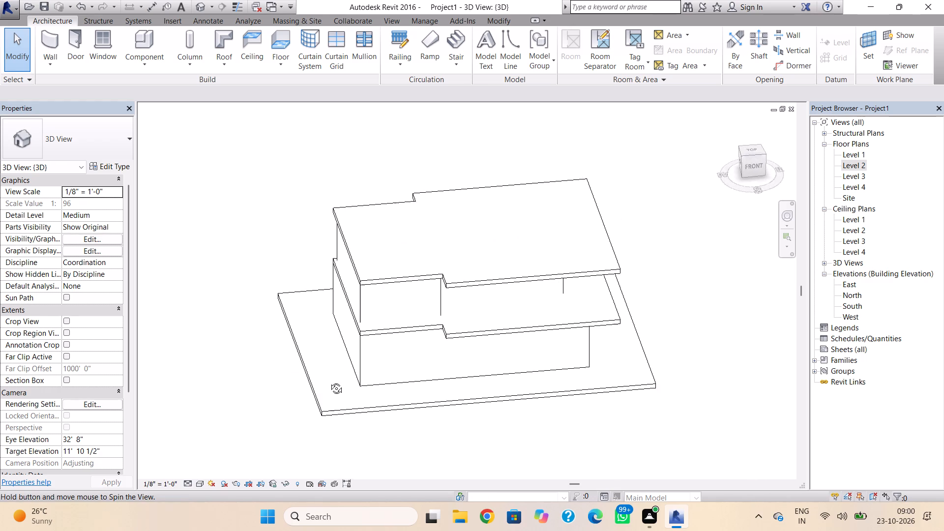
right_click_drag(329, 381, 322, 396, "shift")
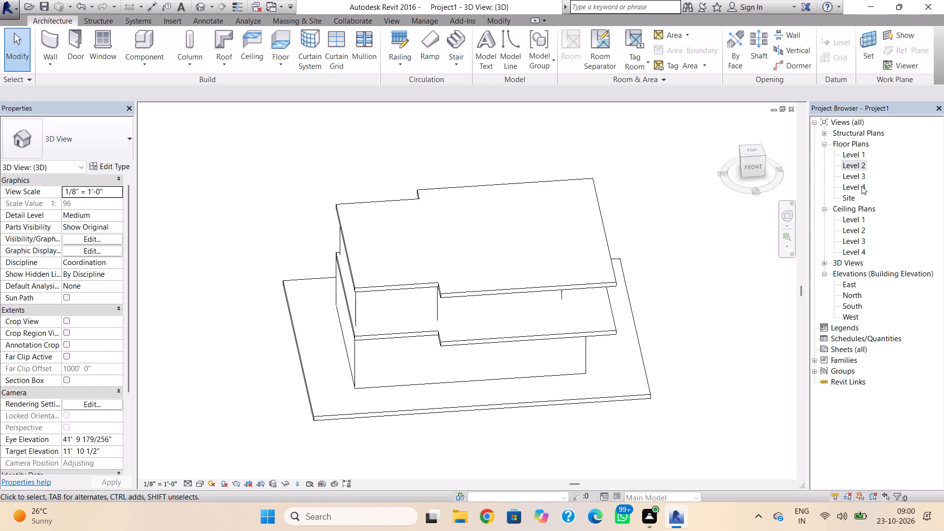
On the Level 2 plan, draw a Generic - 8" wall about 17'-6" long along the western stretch of the roof's south edge.
left_click(855, 161)
left_click(855, 161)
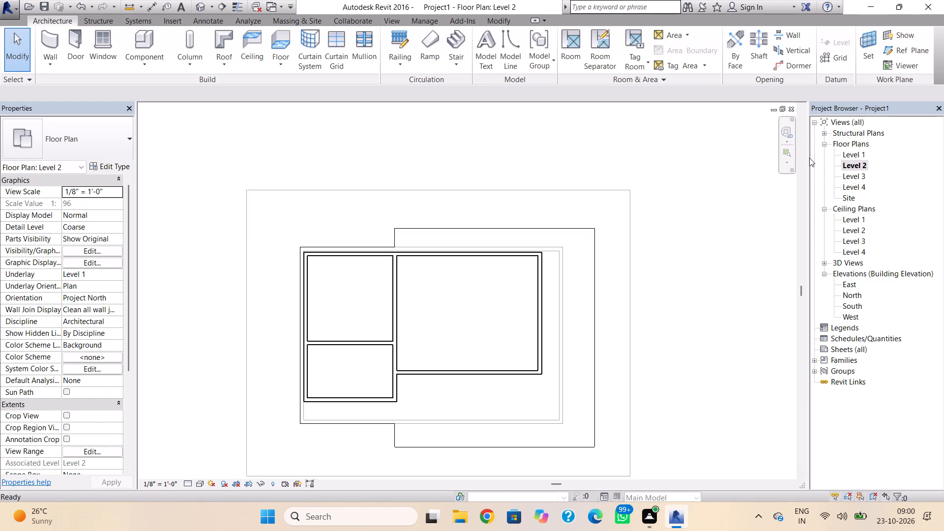
left_click(58, 43)
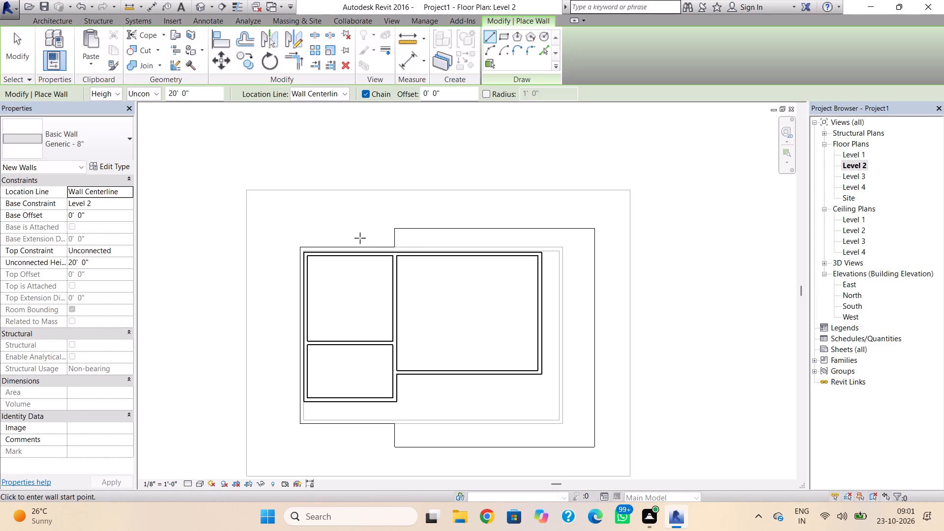
scroll(319, 429, "up", 4)
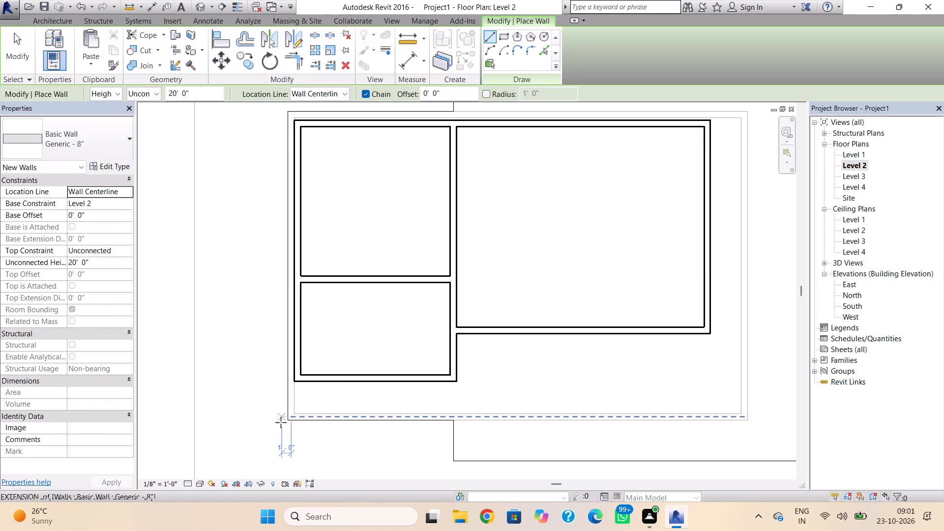
left_click(290, 421)
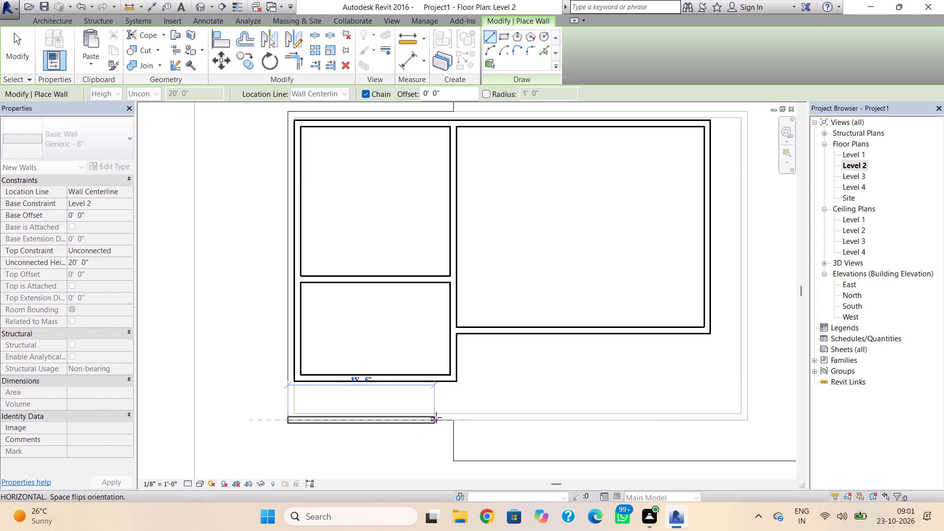
left_click(451, 417)
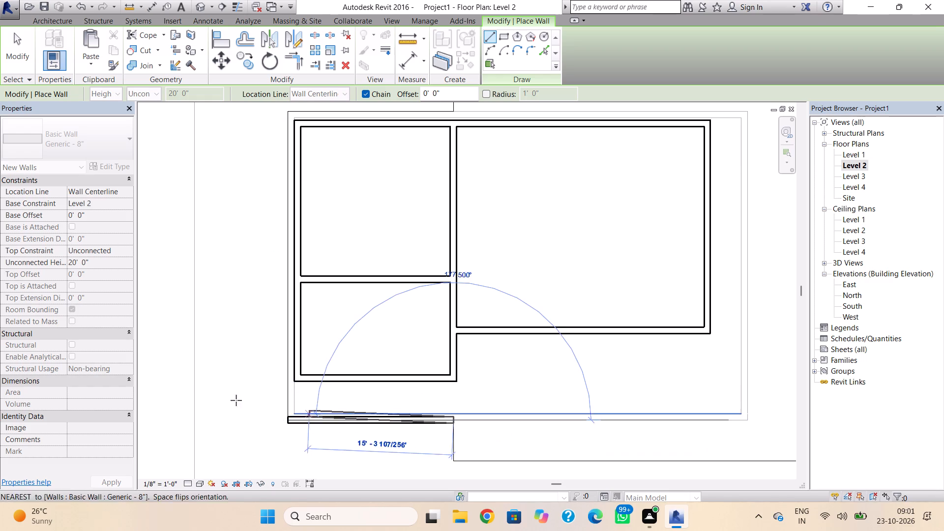
key("Escape")
key("Escape")
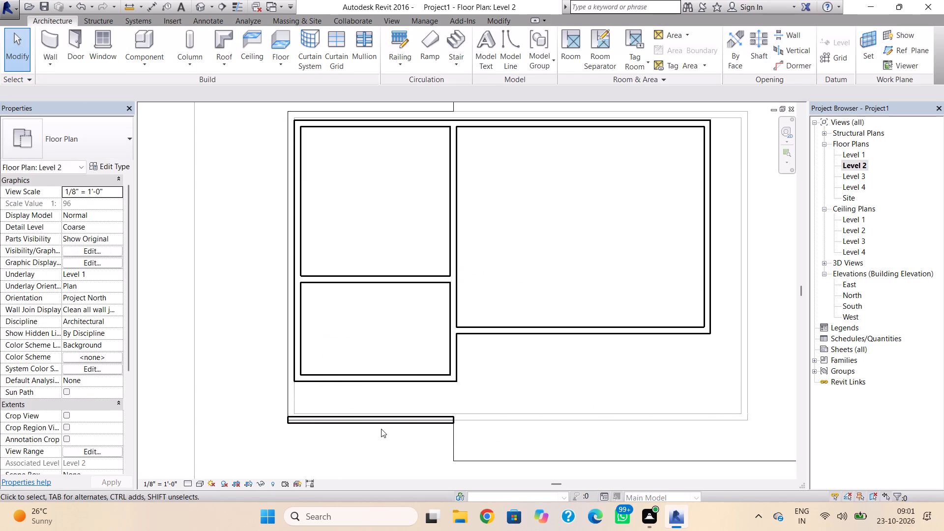
Nudge the new wall at the roof's south edge slightly south.
left_click(381, 427)
scroll(412, 407, "up", 5)
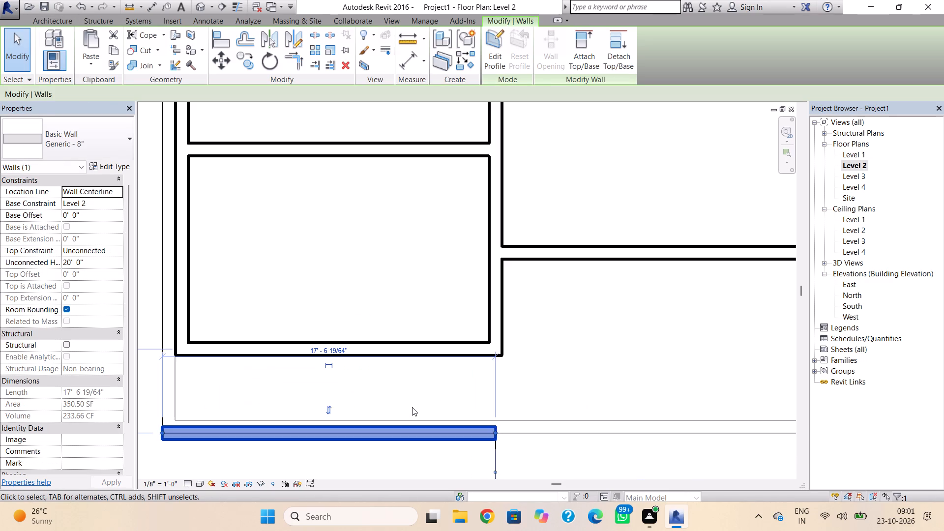
key("Down")
key("Down")
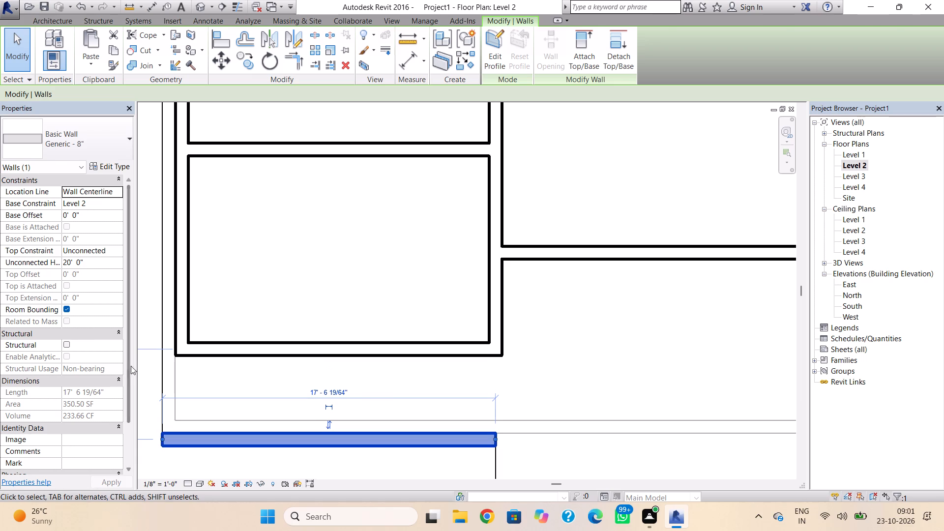
key("Escape")
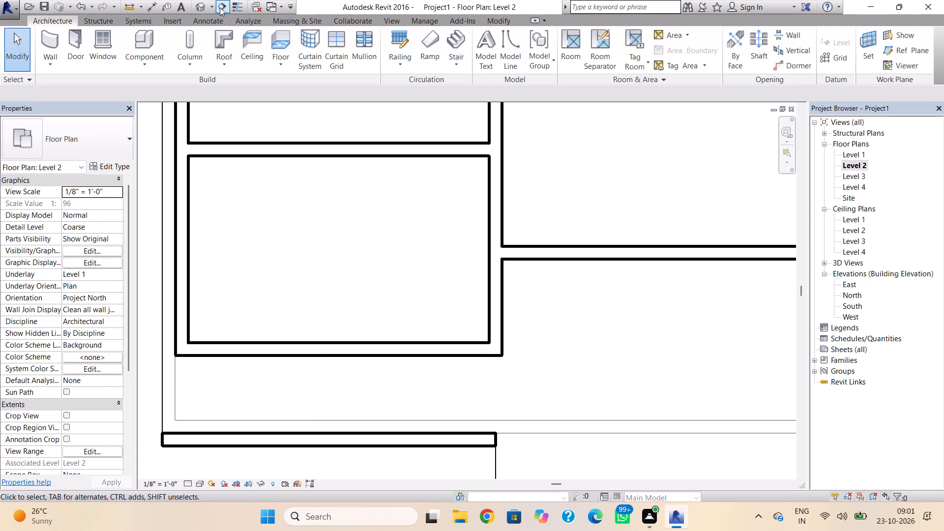
In the 3D view, extend the front Generic - 8" wall's base downward to a base offset of about -4'-10".
left_click(203, 5)
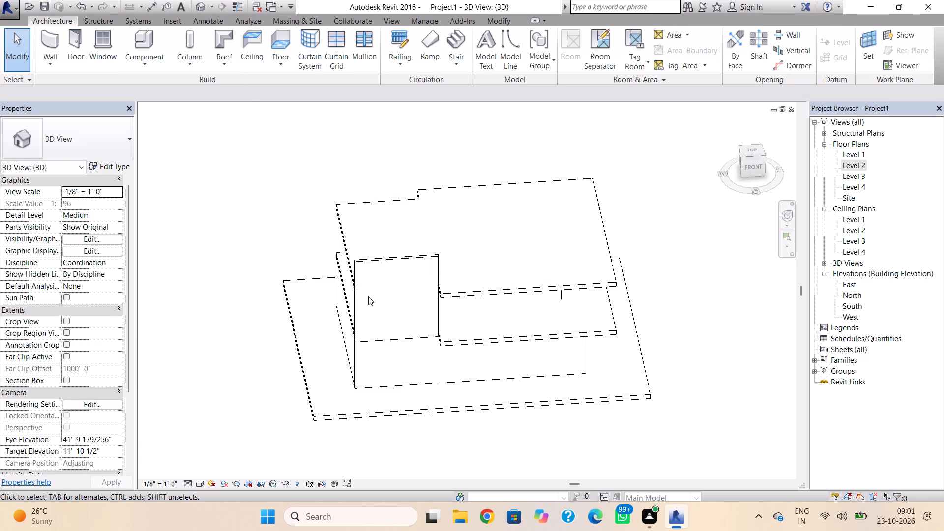
scroll(368, 296, "up", 4)
left_click(407, 369)
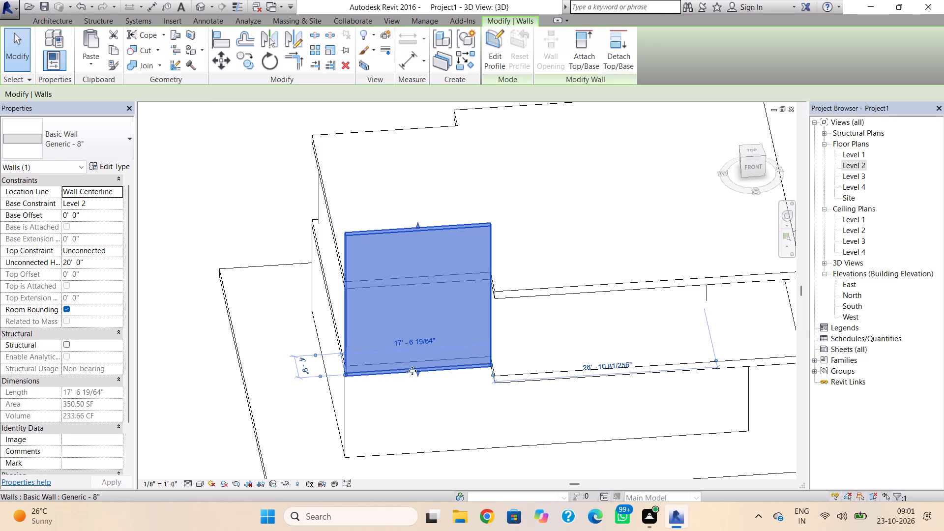
left_click_drag(421, 376, 422, 386)
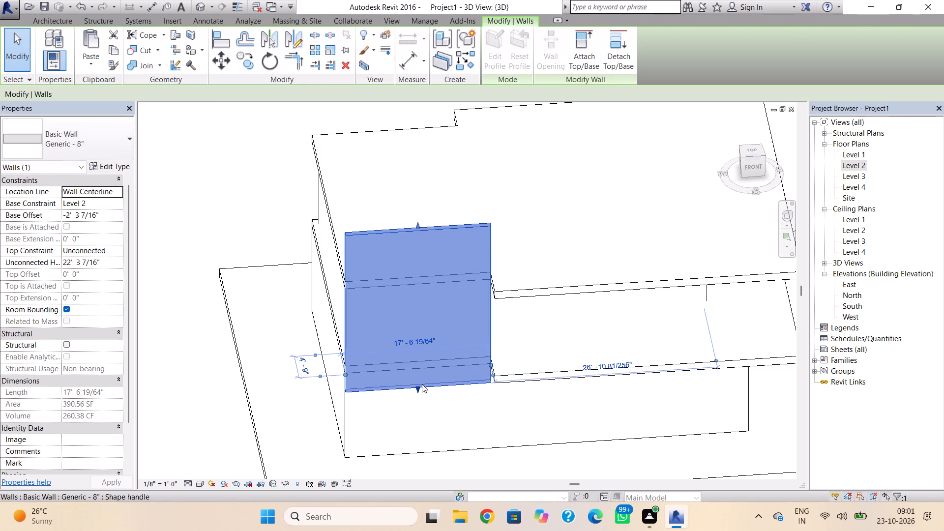
key("Escape")
right_click_drag(459, 371, 380, 256, "shift")
right_click_drag(413, 260, 445, 301, "shift")
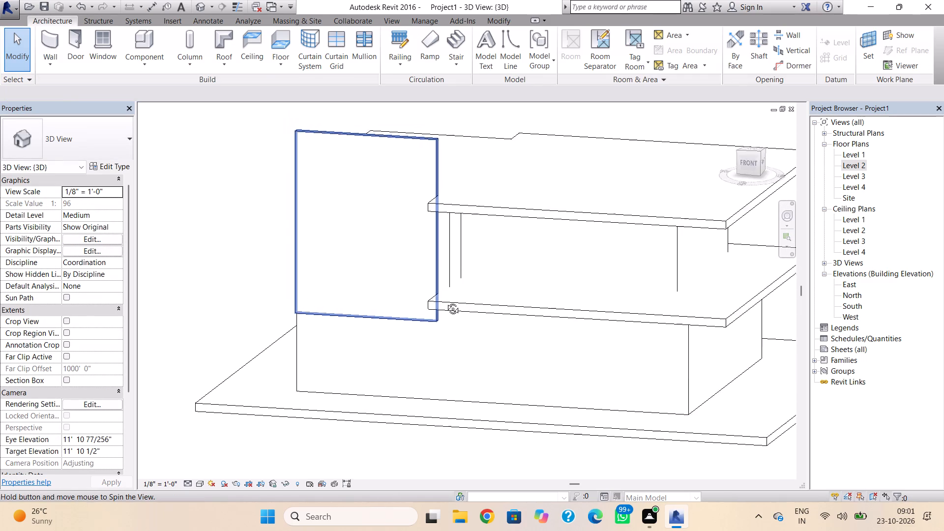
right_click_drag(445, 301, 453, 331, "shift")
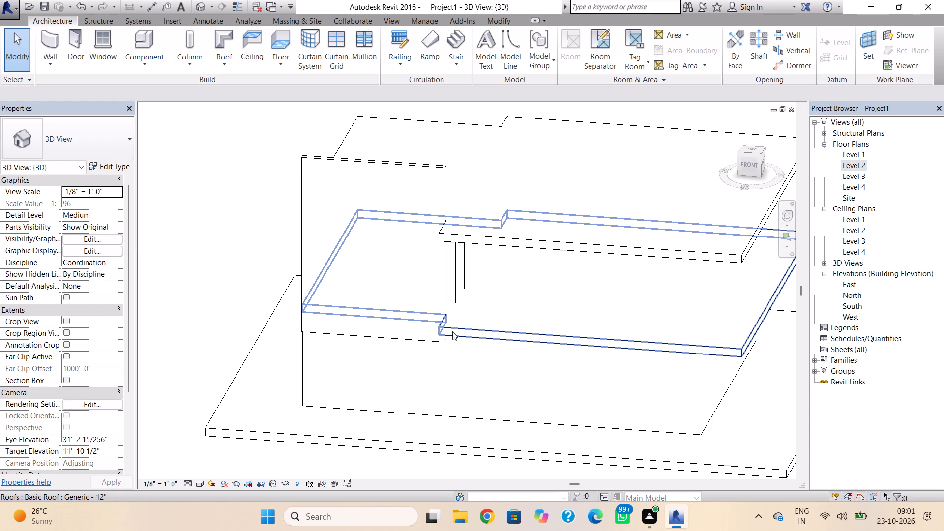
left_click(381, 334)
left_click_drag(375, 337, 375, 356)
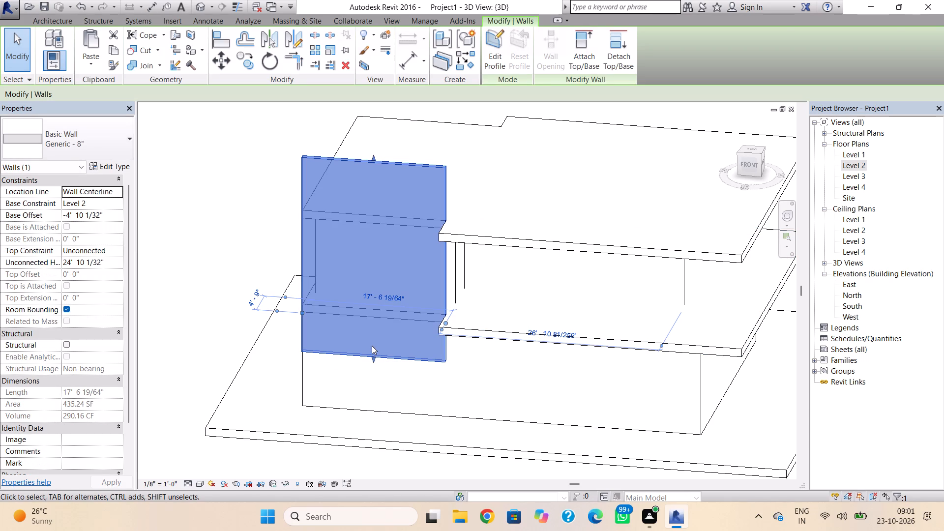
key("Escape")
Extend the front wall's top upward to an unconnected height of about 28'-6".
left_click(372, 158)
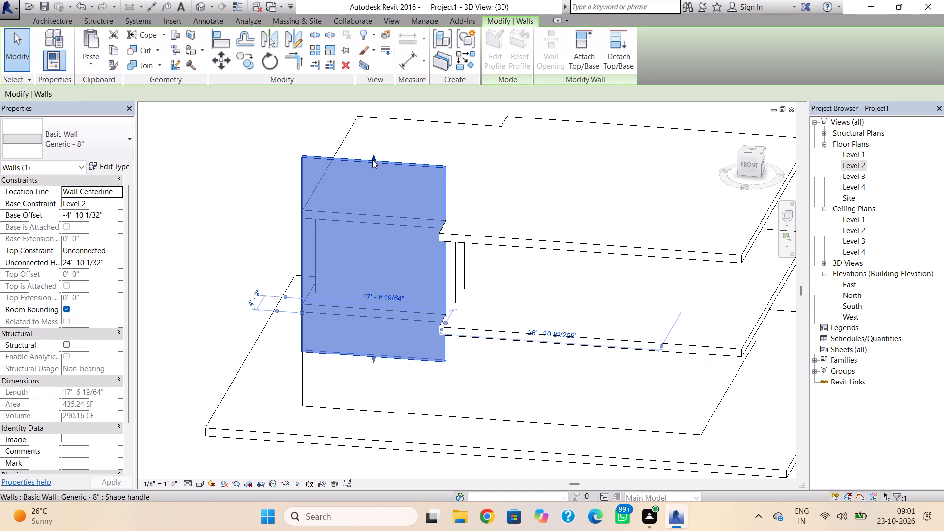
left_click_drag(372, 159, 379, 133)
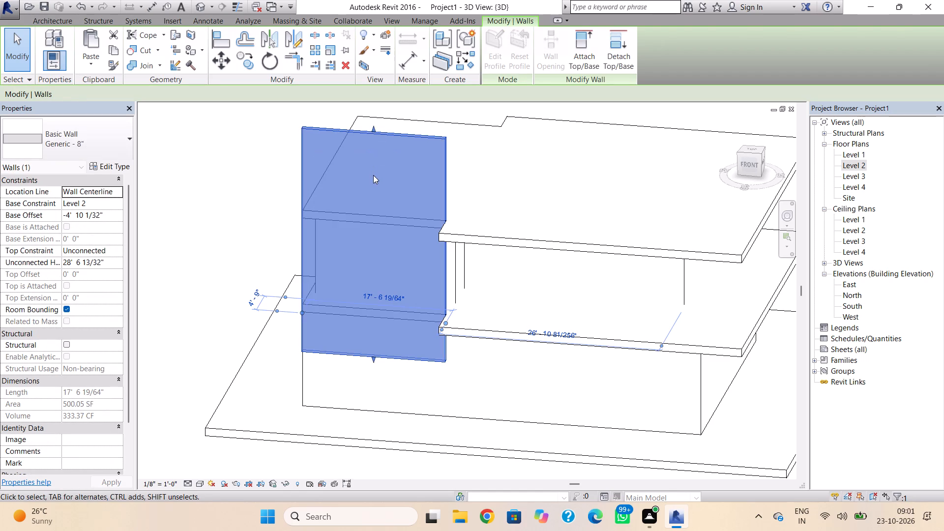
key("Escape")
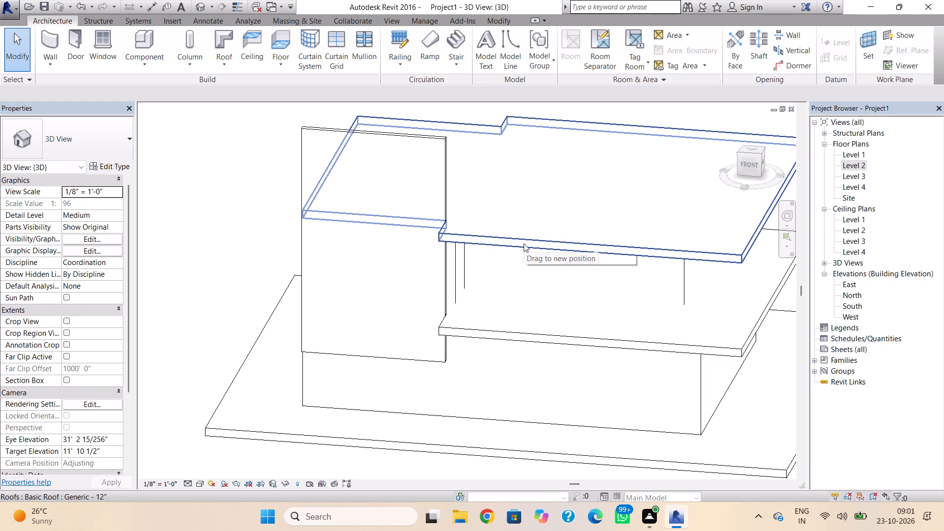
Copy the Level 3 Generic - 12" roof and paste it aligned to Level 4.
left_click(524, 243)
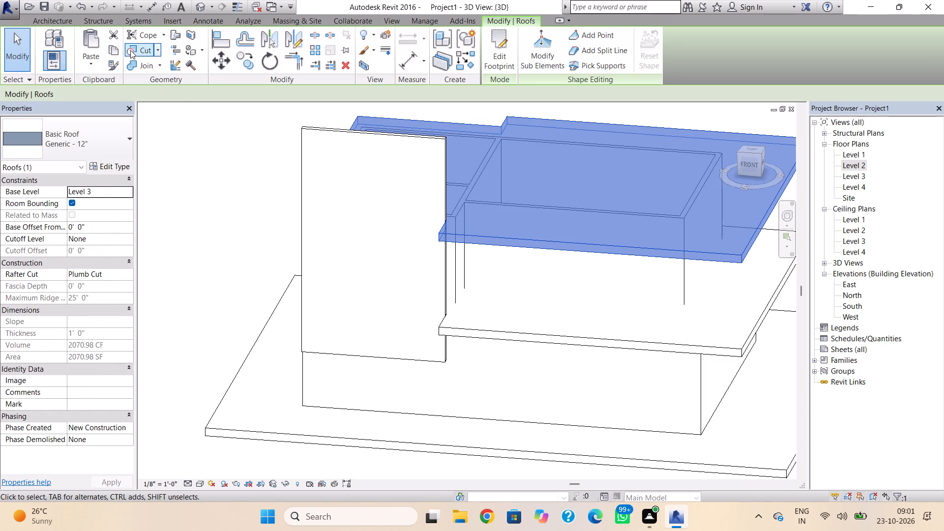
left_click(116, 47)
left_click(103, 58)
left_click(113, 115)
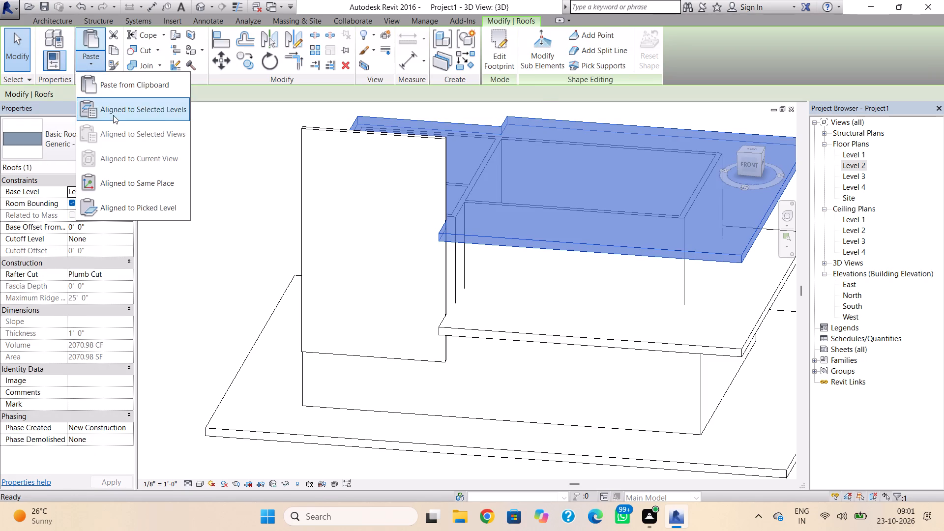
left_click(418, 198)
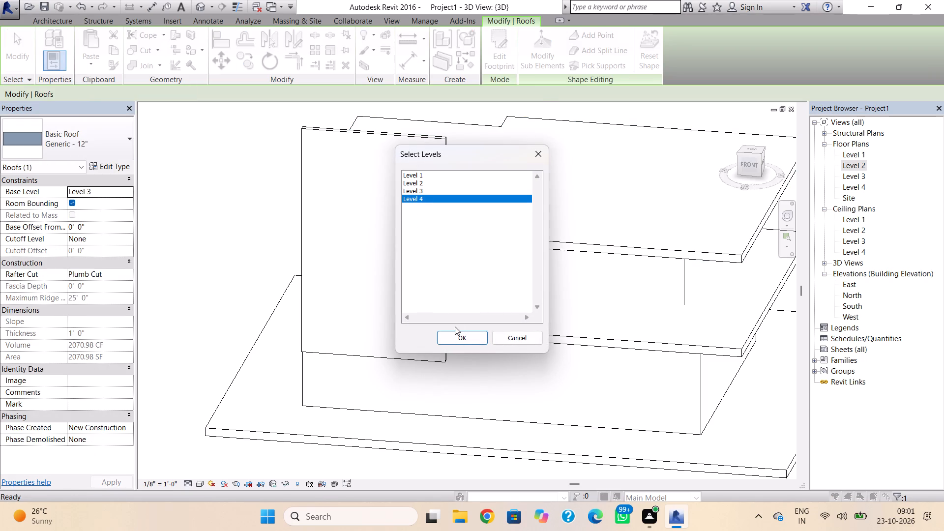
left_click(455, 335)
key("Escape")
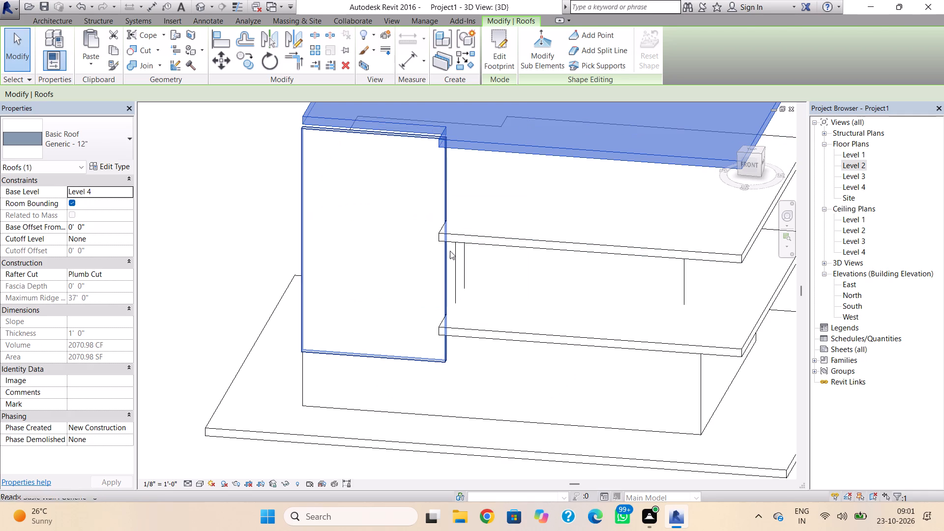
Raise the front wall's top edge slightly so it covers the front edge of the Level 4 roof.
right_click_drag(305, 202, 384, 220, "shift")
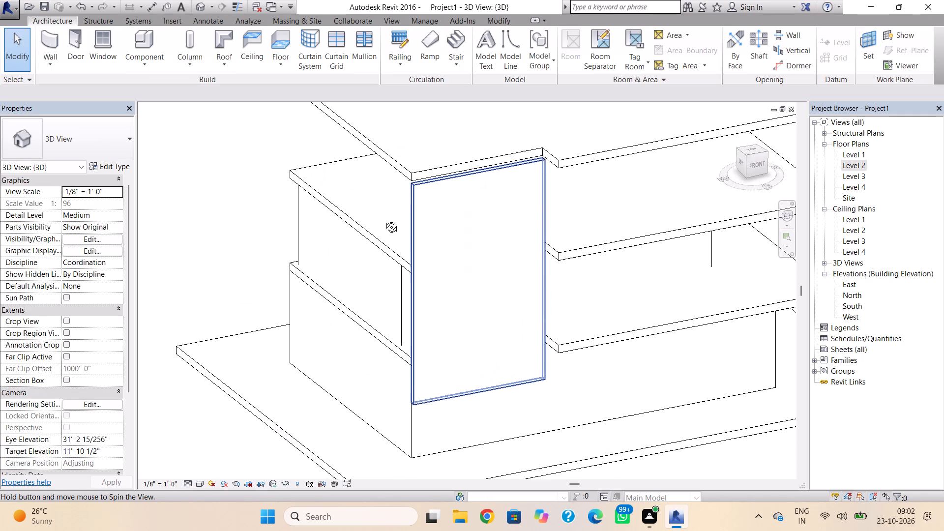
right_click_drag(384, 220, 383, 223, "shift")
left_click(420, 199)
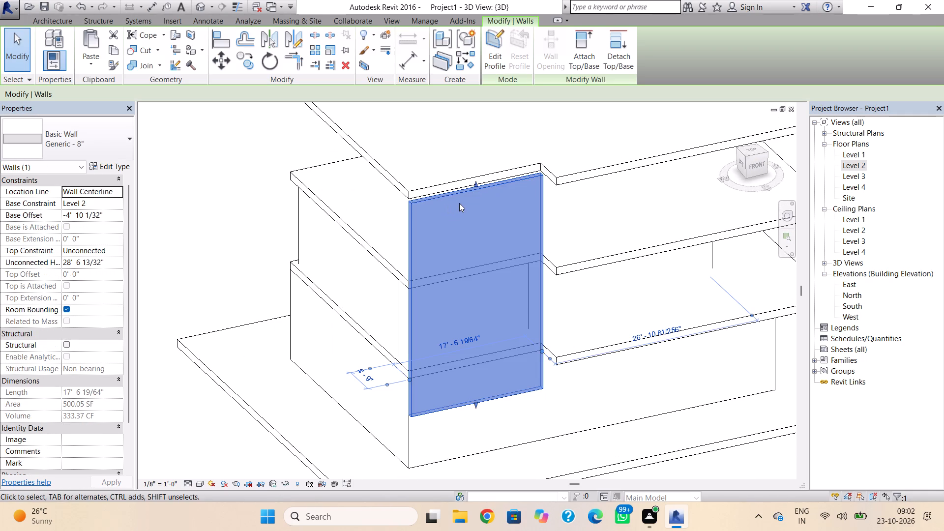
left_click_drag(477, 187, 478, 180)
key("Escape")
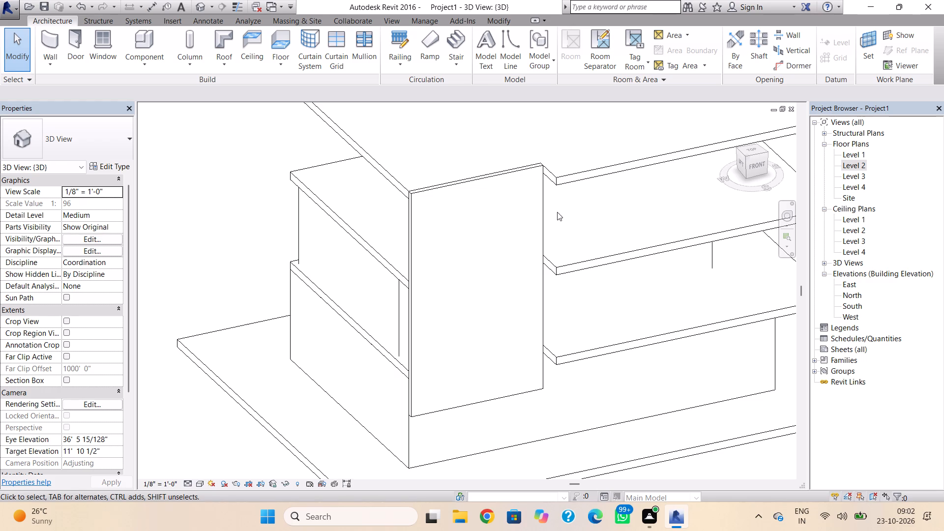
Lower the front wall's base edge slightly further down the Level 1 facade.
scroll(555, 217, "down", 1)
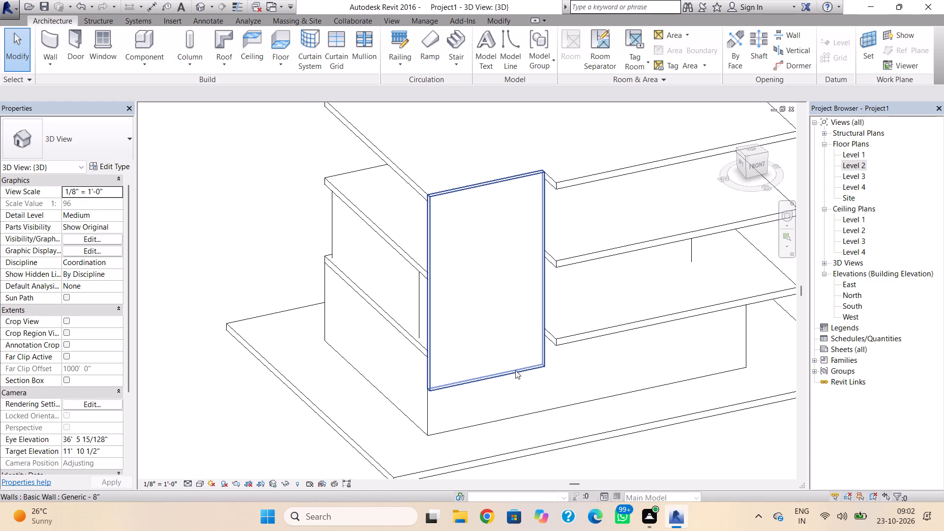
left_click(515, 372)
left_click_drag(488, 382, 488, 388)
key("Escape")
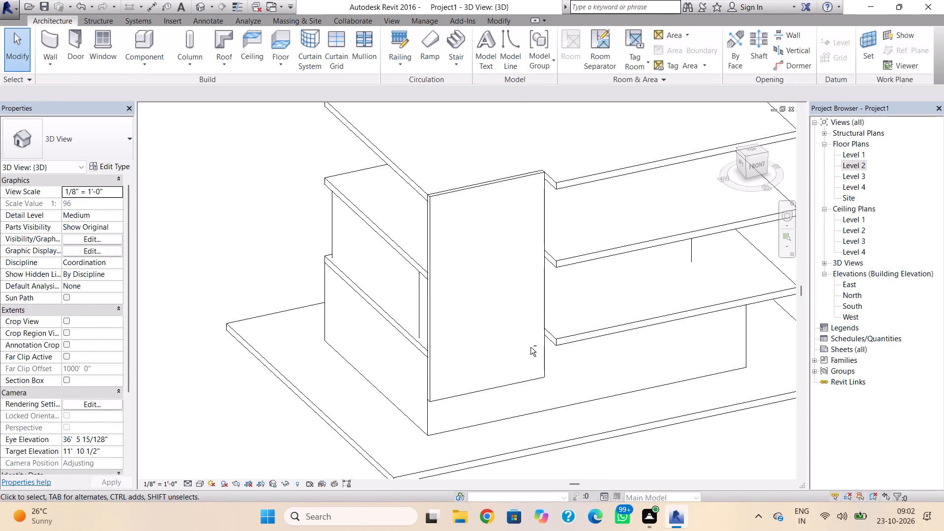
Open the Level 4 roof's footprint sketch for editing and show it in the Level 3 floor plan.
right_click_drag(530, 347, 442, 372, "shift")
right_click_drag(437, 372, 369, 389, "shift")
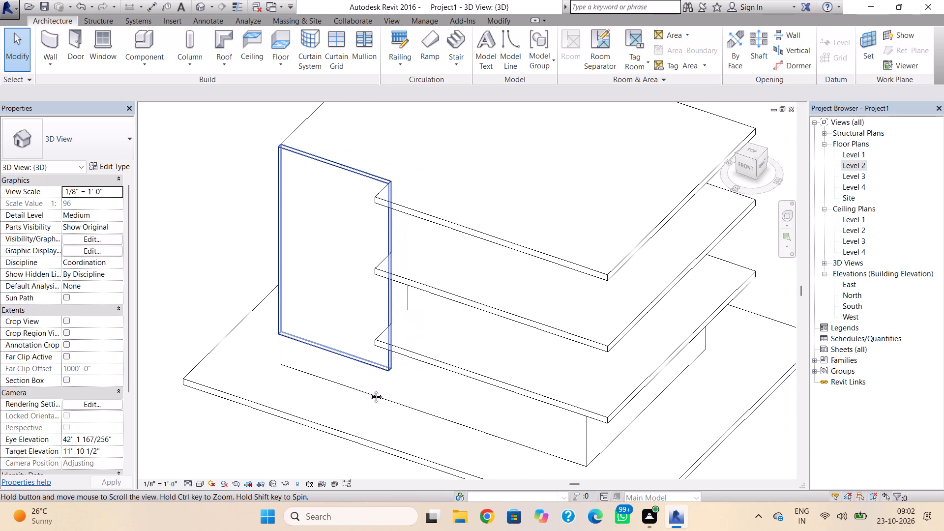
right_click_drag(369, 389, 369, 390, "shift")
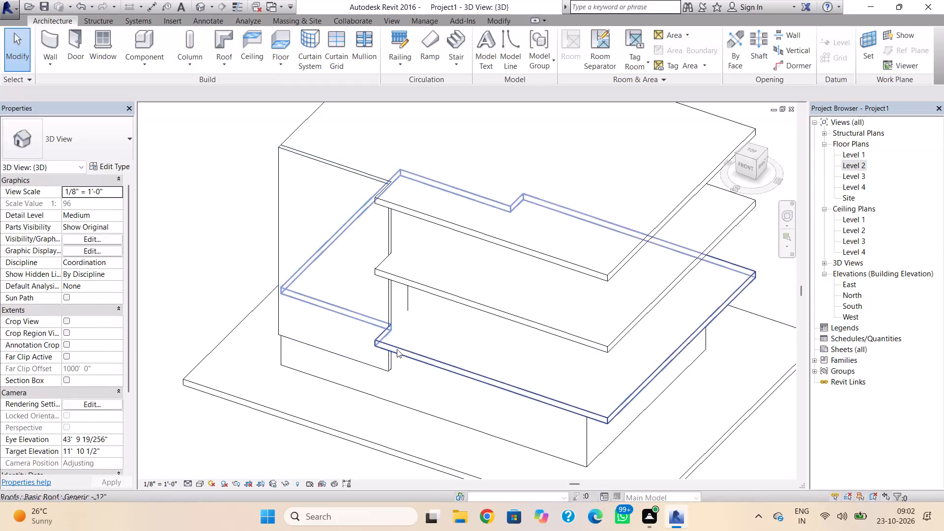
left_click(529, 248)
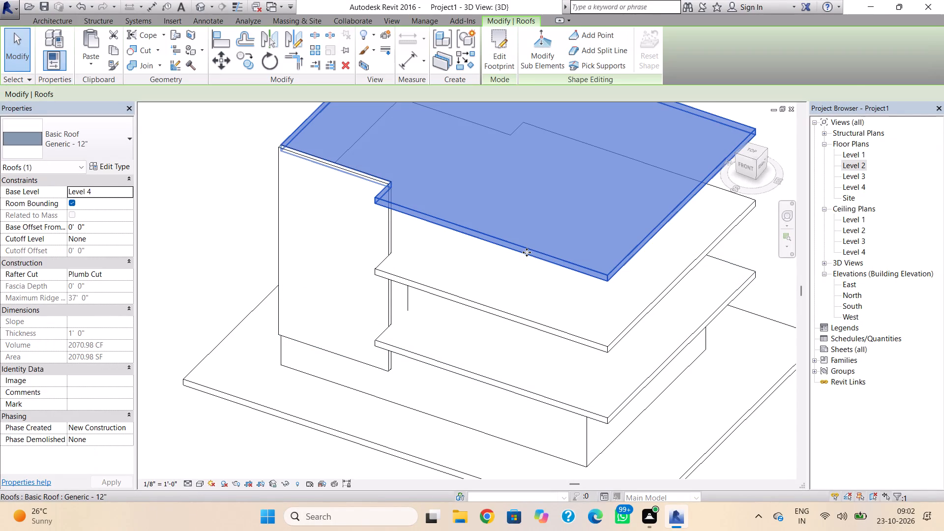
double_click(527, 252)
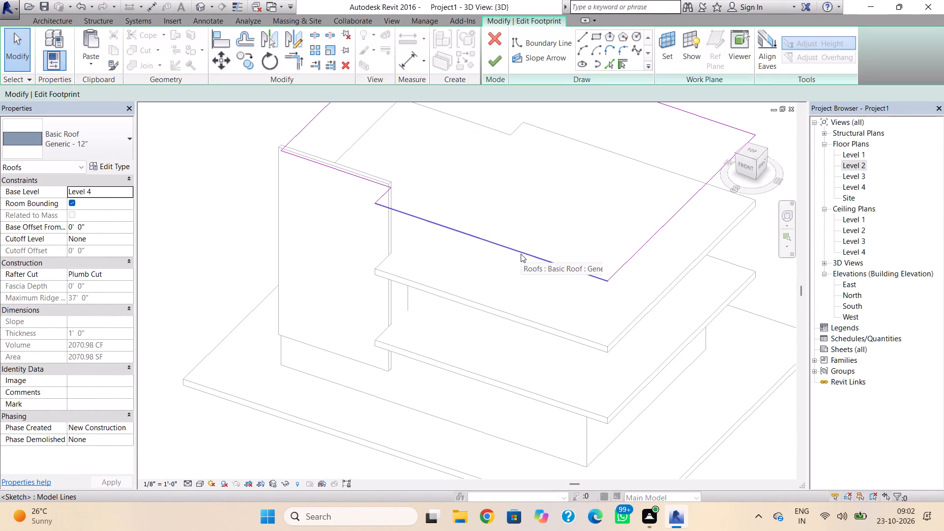
double_click(858, 177)
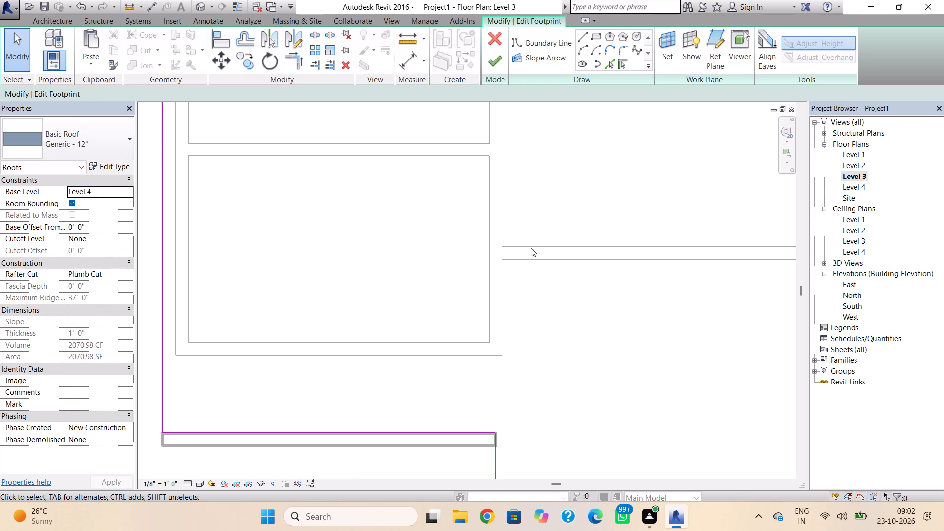
scroll(505, 274, "down", 4)
middle_click_drag(487, 326, 429, 336)
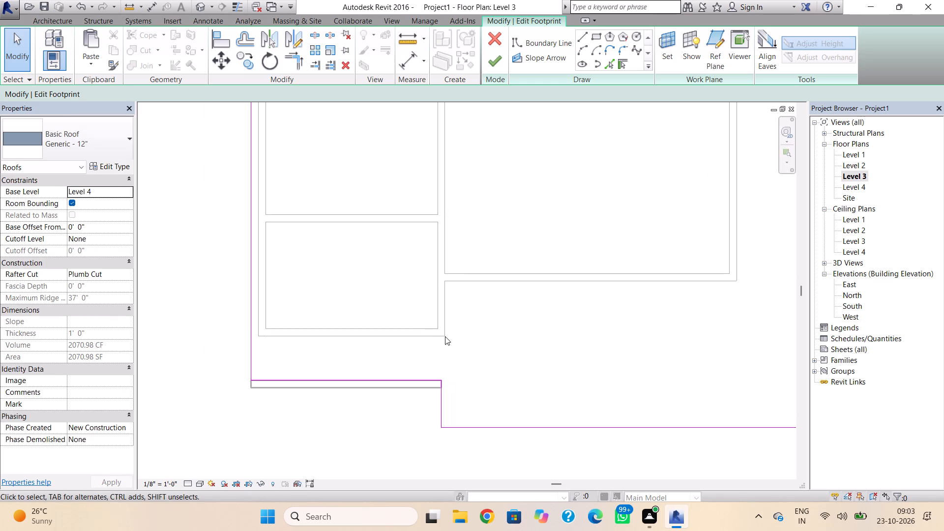
Delete the short 4'-4" jog line and the long south boundary line from the Level 4 roof's footprint.
left_click(506, 422)
left_click_drag(506, 422, 496, 433)
scroll(495, 422, "down", 2)
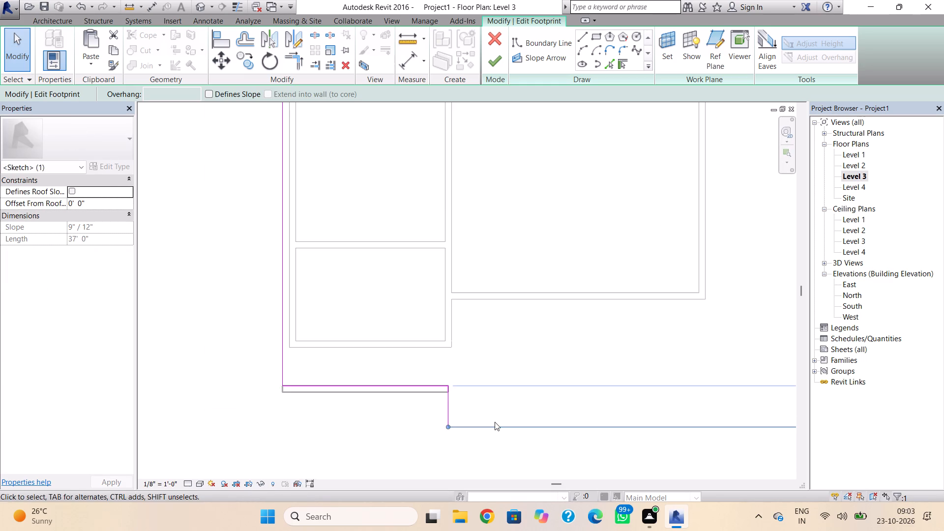
middle_click_drag(495, 422, 403, 416)
left_click(362, 403)
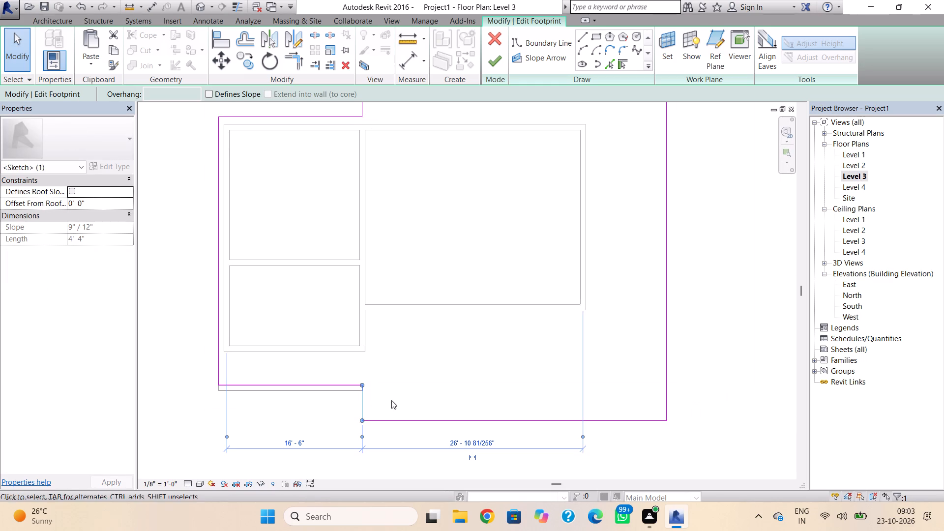
key("Delete")
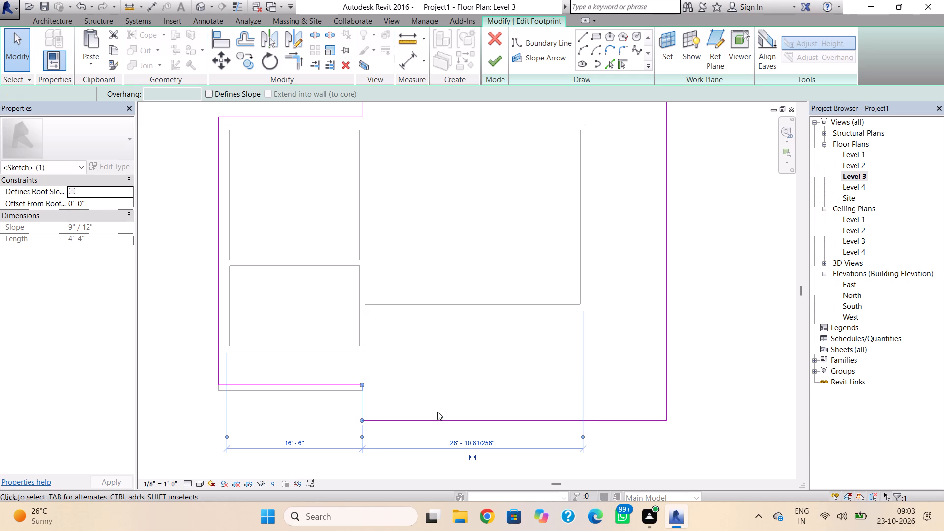
left_click(437, 418)
key("Delete")
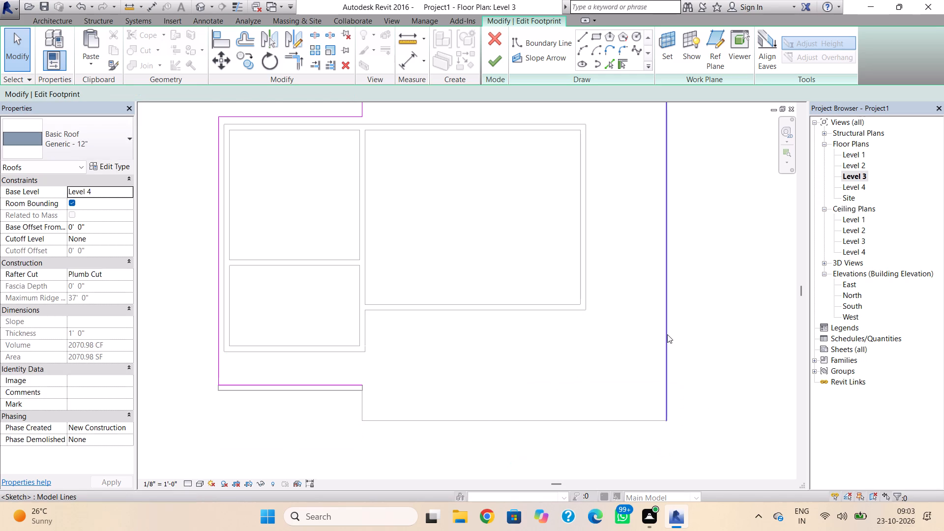
Move the Level 4 roof's east boundary line west until it is 7'-4" east of the front wall's east end.
left_click(667, 334)
key("Left")
key("Left")
key("Left")
key("Left")
key("Left")
key("Left")
key("Left")
key("Left")
key("Left")
key("Left")
key("Left")
key("Left")
key("Left")
key("Left")
key("Left")
key("Left")
key("Left")
key("Left")
key("Left")
key("Left")
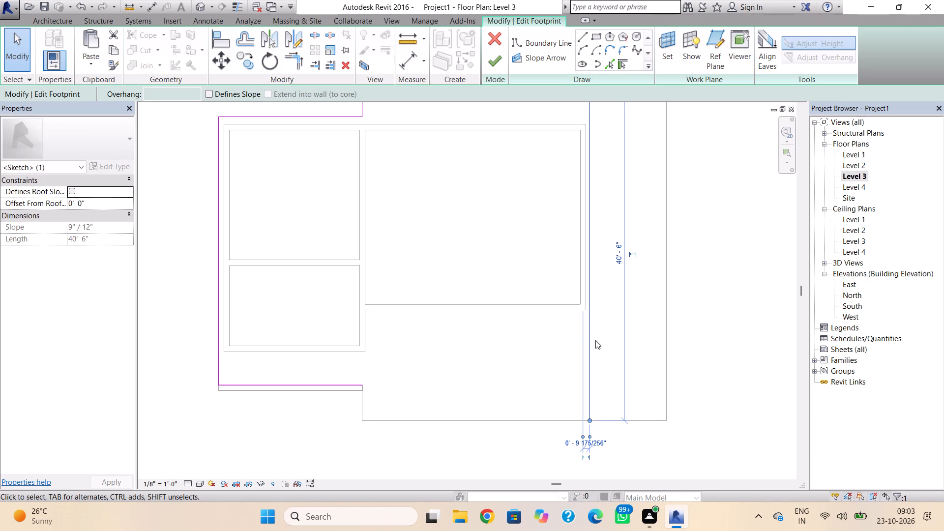
key("Left")
key("Left")
key("Left")
key("Left")
key("Left")
key("Left")
key("Left")
key("Left")
key("Left")
key("Left")
key("Left")
key("Left")
key("Left")
key("Left")
key("Left")
key("Left")
key("Left")
key("Left")
key("Left")
key("Left")
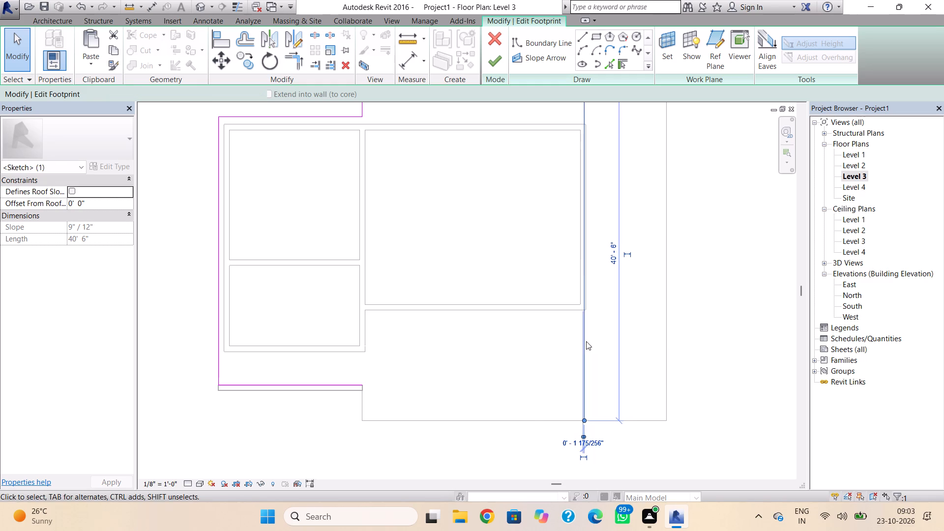
key("Left")
key("Left")
key("Left")
key("Left")
key("Left")
key("Left")
key("Left")
key("Left")
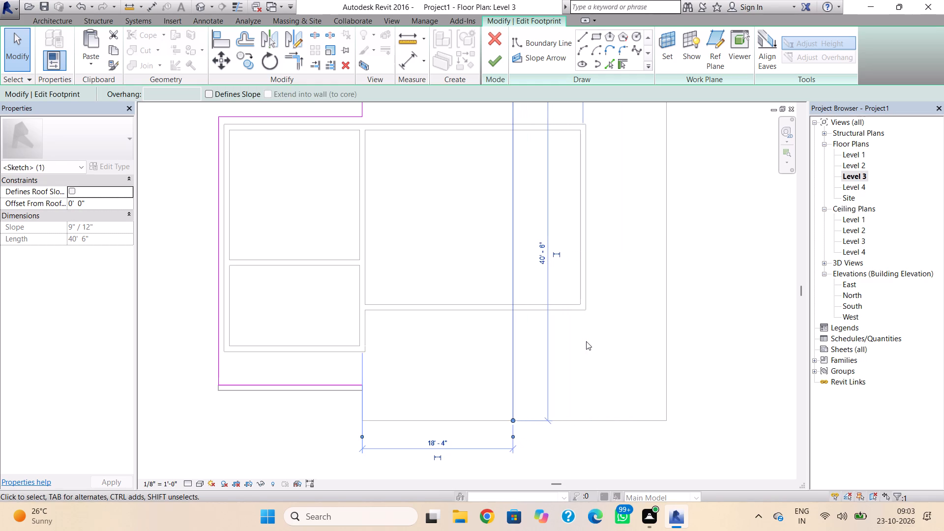
key("Left")
key("Left")
key("Left")
key("Left")
key("Left")
key("Left")
key("Left")
key("Left")
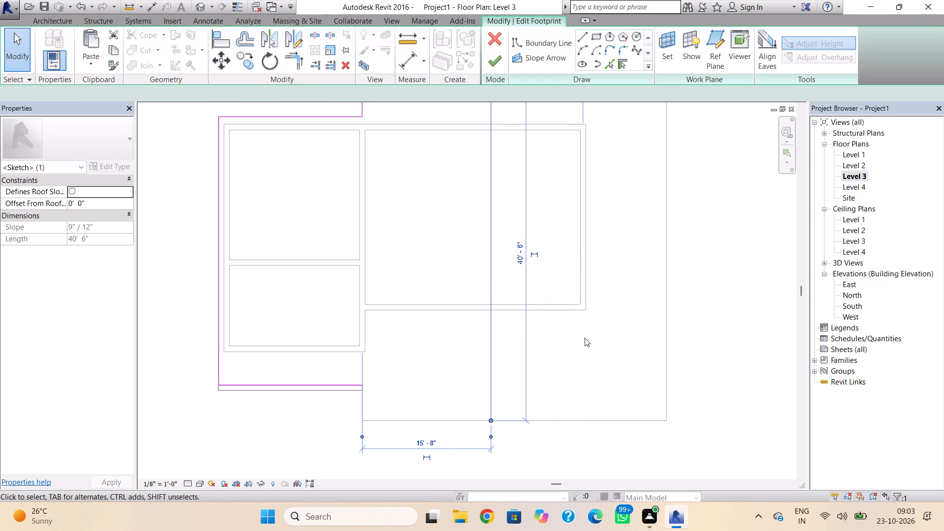
key("Left")
key("Left")
key("Left")
key("Left")
key("Left")
key("Left")
key("Left")
key("Left")
key("Left")
key("Left")
key("Left")
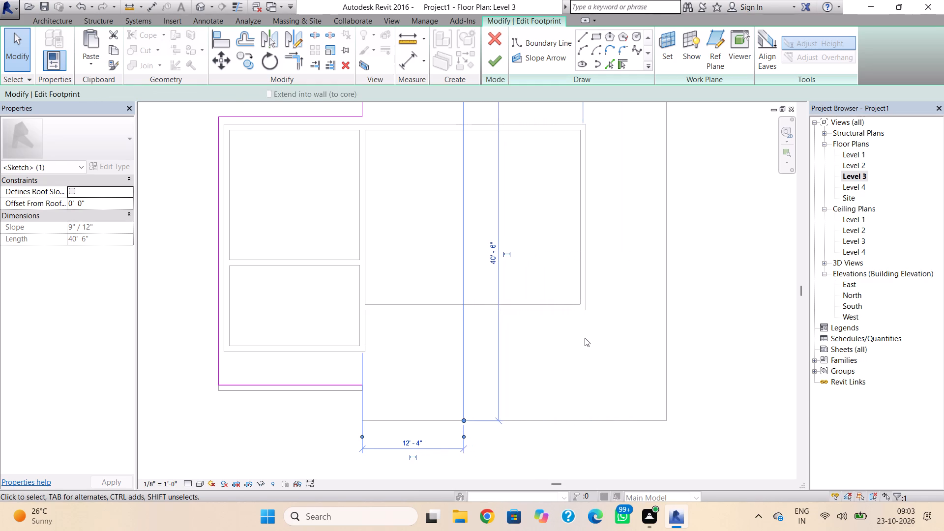
key("Left")
key("Left")
key("Left")
key("Left")
key("Left")
key("Left")
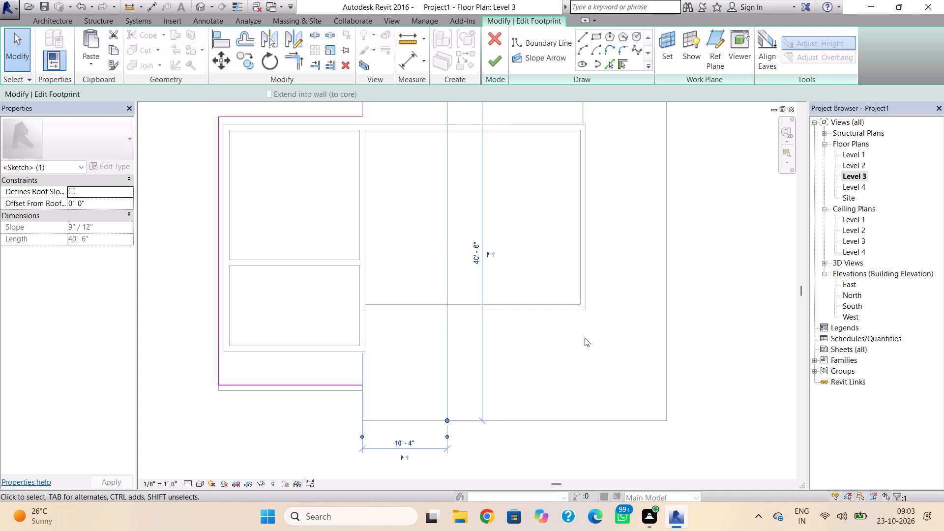
key("Left")
key("Left")
key("Left")
key("Left")
key("Left")
key("Left")
key("Left")
key("Left")
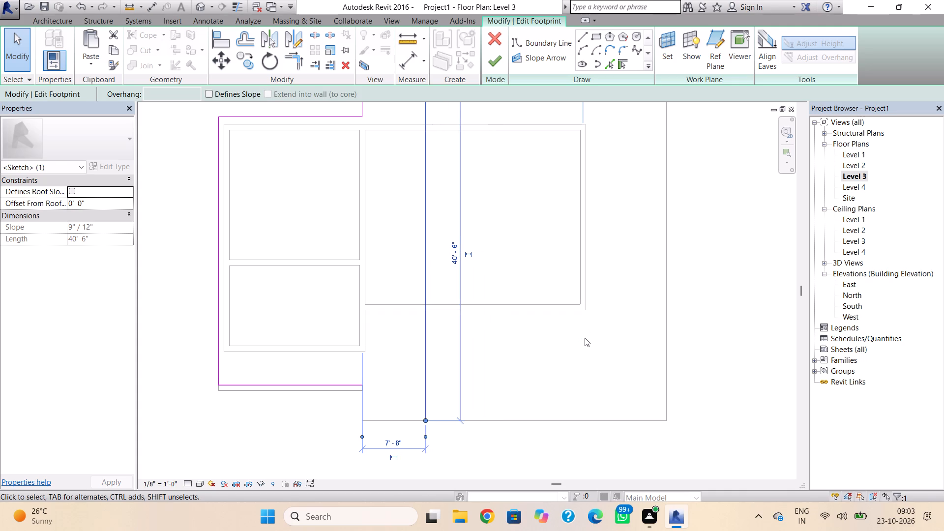
key("Escape")
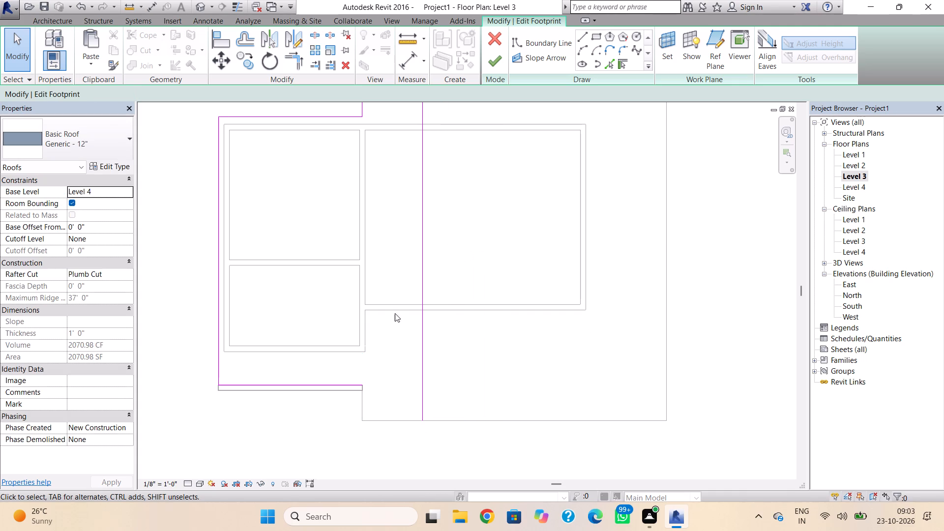
Shorten the east boundary line's south end to line up with the front wall's outer face.
left_click(420, 416)
scroll(425, 419, "up", 1)
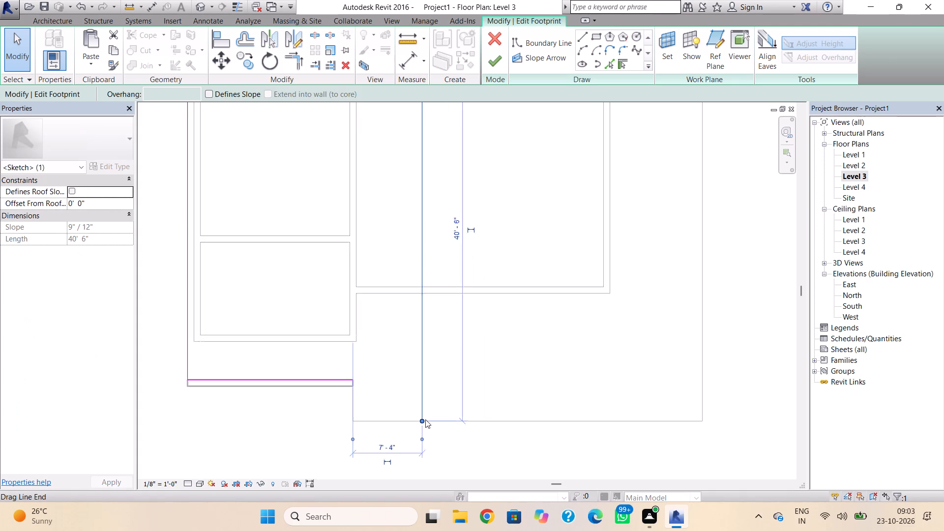
scroll(425, 419, "up", 2)
left_click_drag(422, 421, 429, 374)
Shift the south boundary line along the front wall outward onto the wall's outer face.
left_click(321, 366)
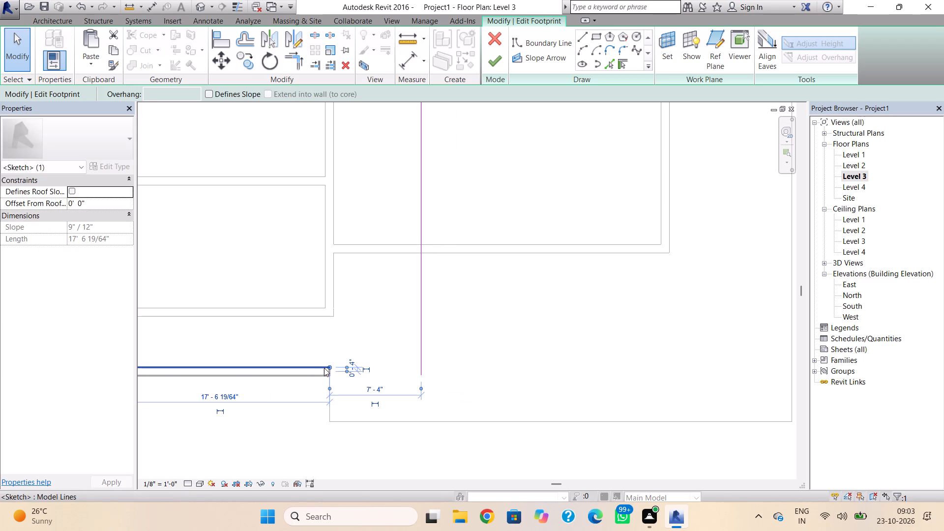
scroll(324, 369, "down", 1)
middle_click_drag(324, 369, 445, 392)
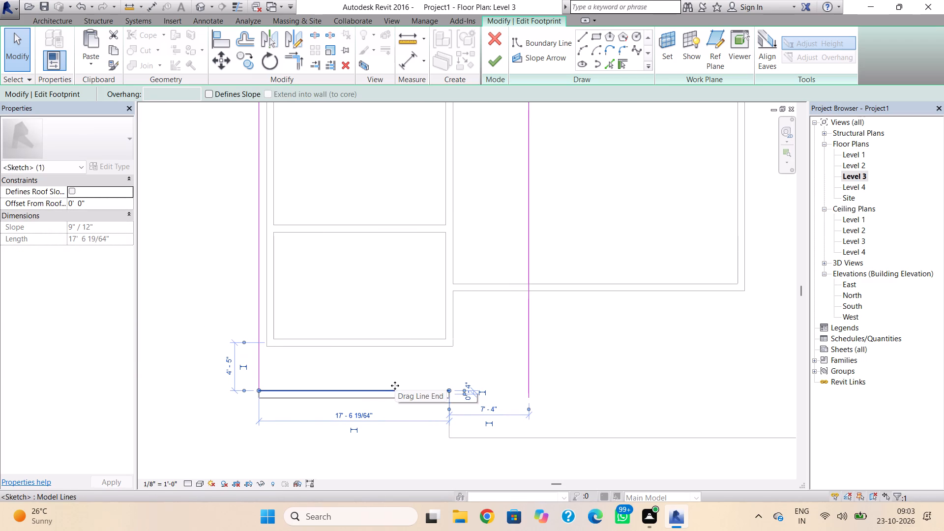
key("Down")
key("Down")
key("Down")
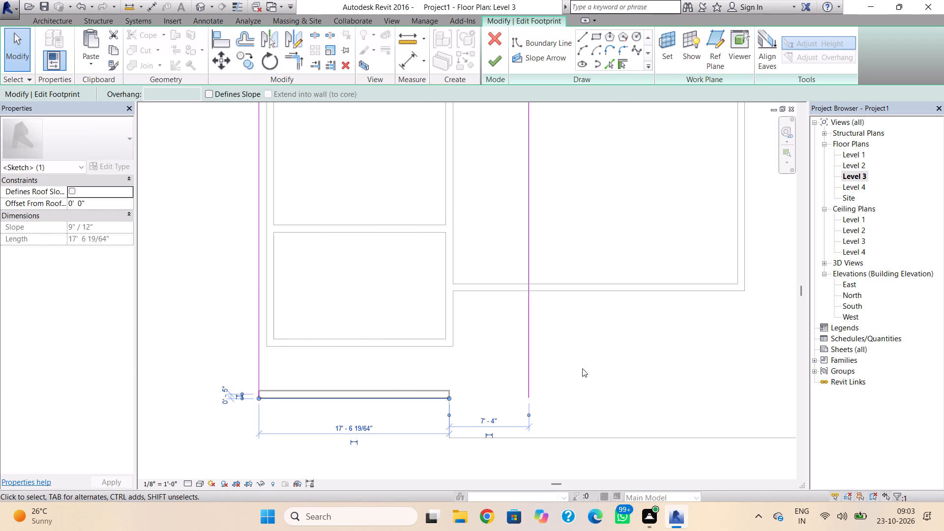
key("Escape")
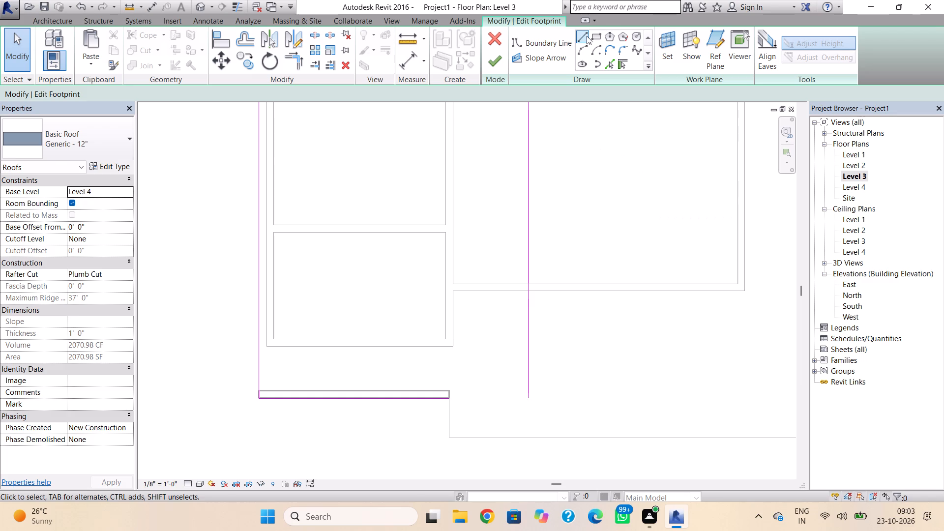
Draw a straight boundary line from the south line's east end to the lower end of the east boundary line.
left_click(587, 35)
left_click(447, 400)
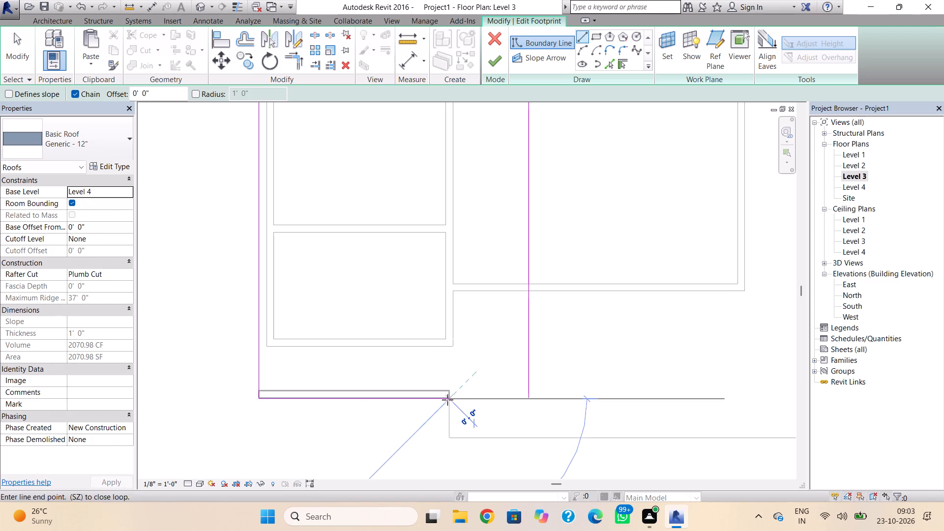
left_click(529, 397)
key("Escape")
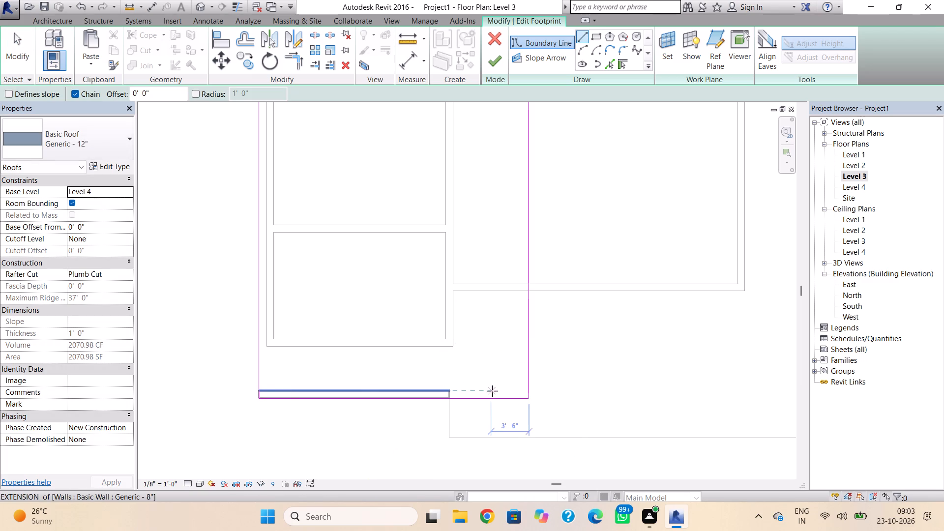
scroll(492, 391, "down", 2)
middle_click_drag(492, 399, 478, 448)
key("Escape")
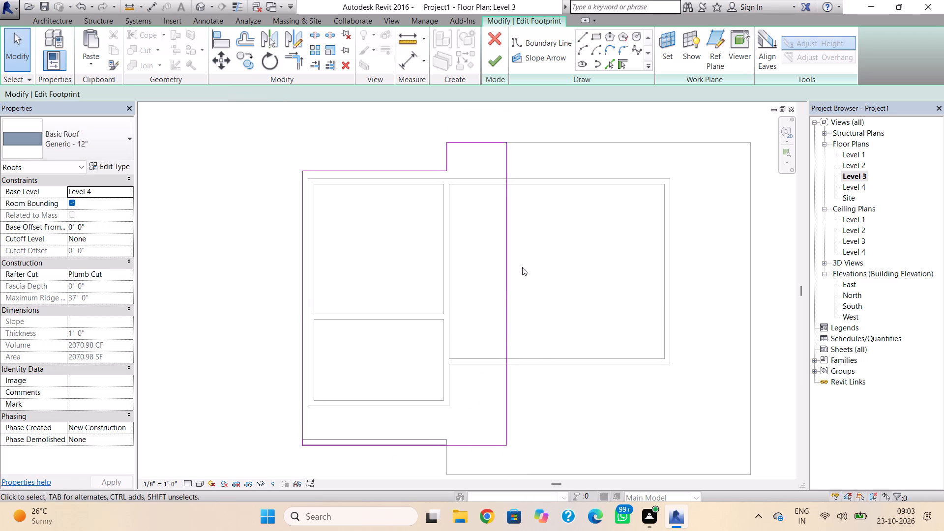
Delete the 7'-4" north boundary line and the short 3'-6" jog line beside it.
left_click(485, 137)
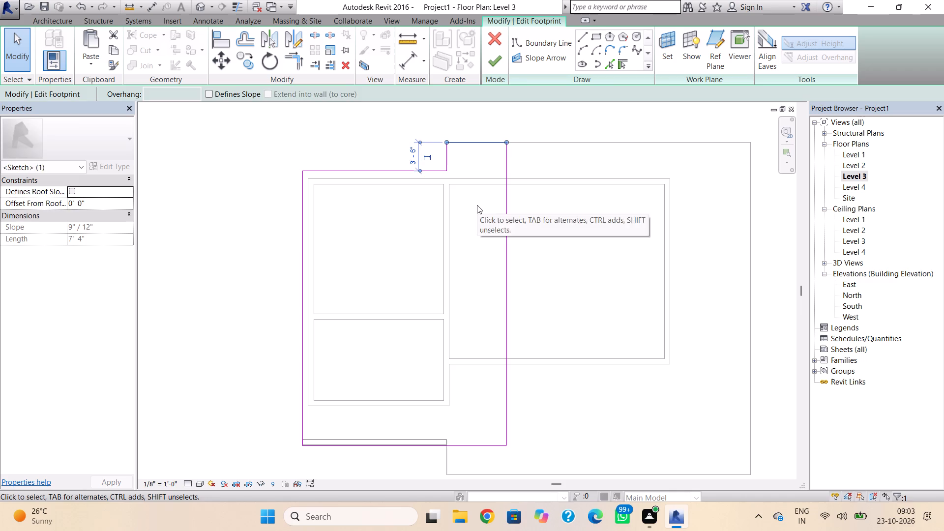
key("Delete")
left_click(444, 150)
key("Delete")
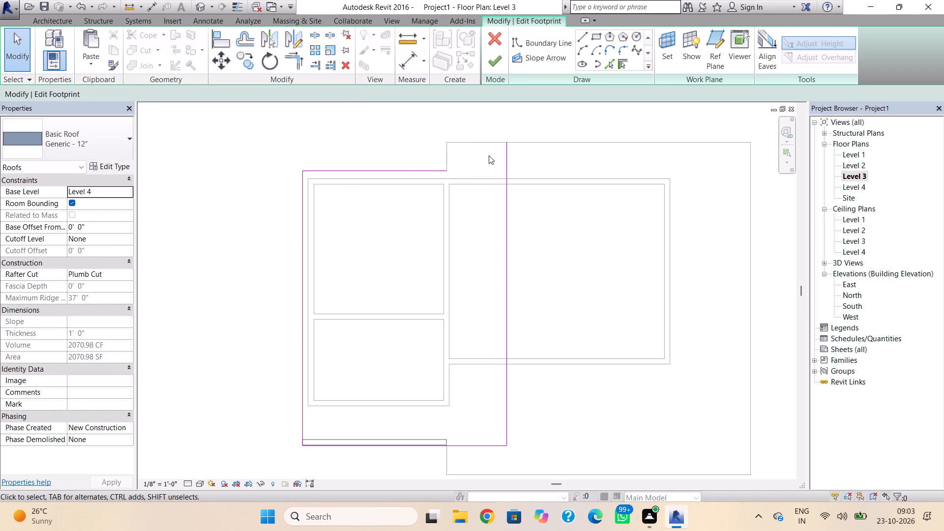
Shorten the east boundary line's north end to align with the remaining north edge, making it about 33'-5" long.
left_click(506, 150)
left_click_drag(507, 141, 510, 165)
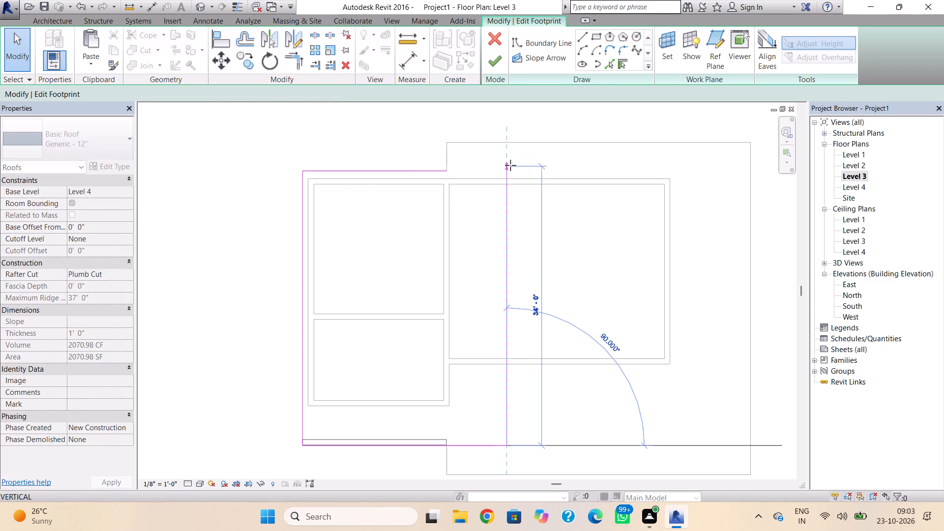
left_click_drag(510, 165, 511, 167)
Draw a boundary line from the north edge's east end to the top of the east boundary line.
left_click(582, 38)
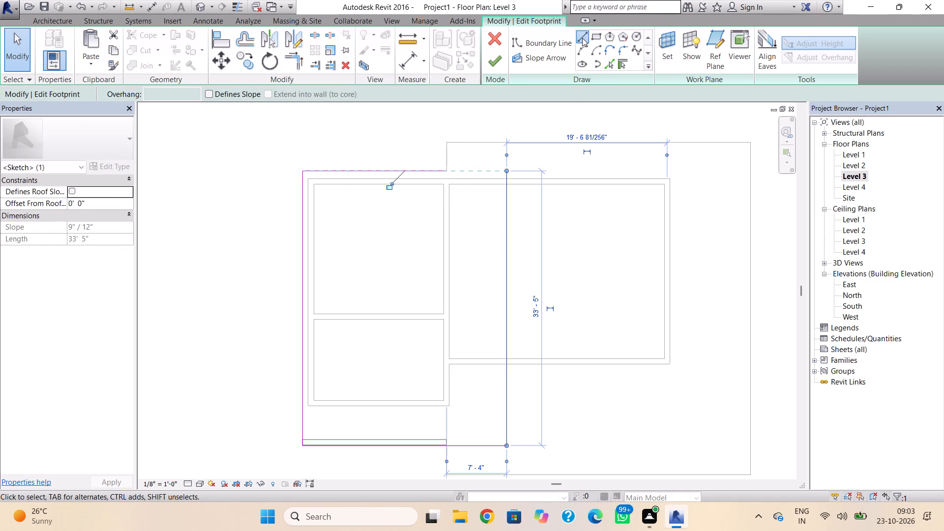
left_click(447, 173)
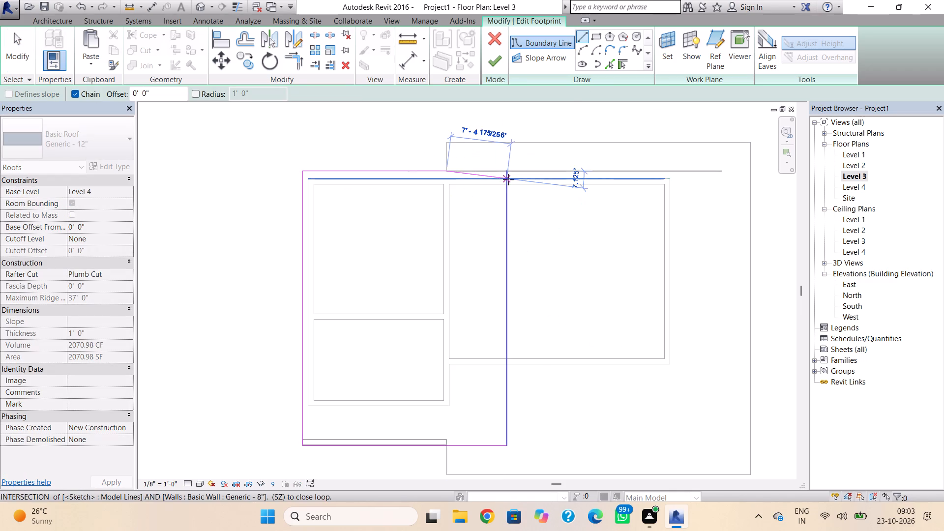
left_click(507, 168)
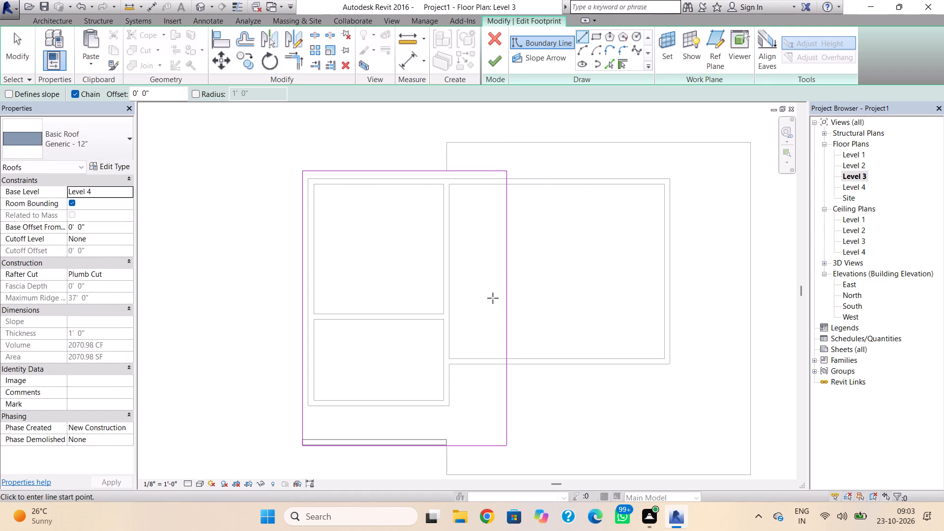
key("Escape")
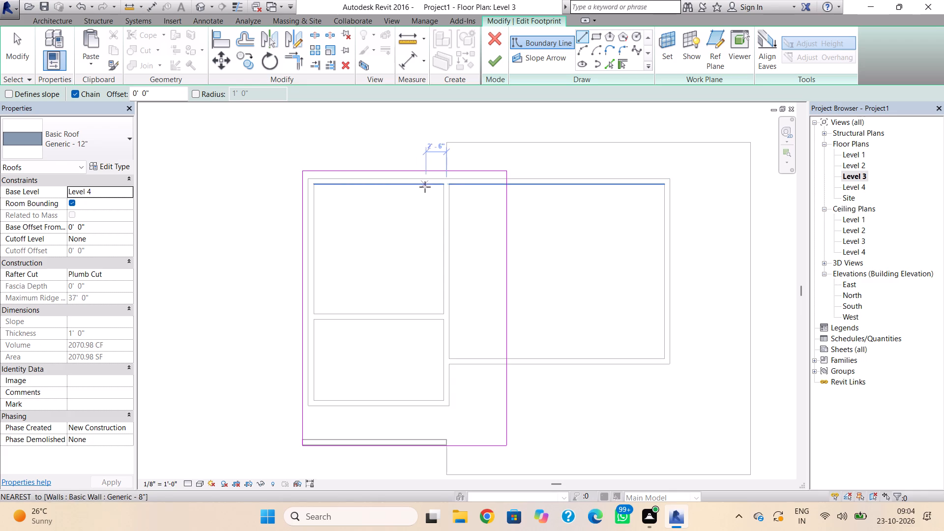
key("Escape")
Replace the two north boundary segments with one continuous line between the west and east boundary lines.
left_click(434, 171)
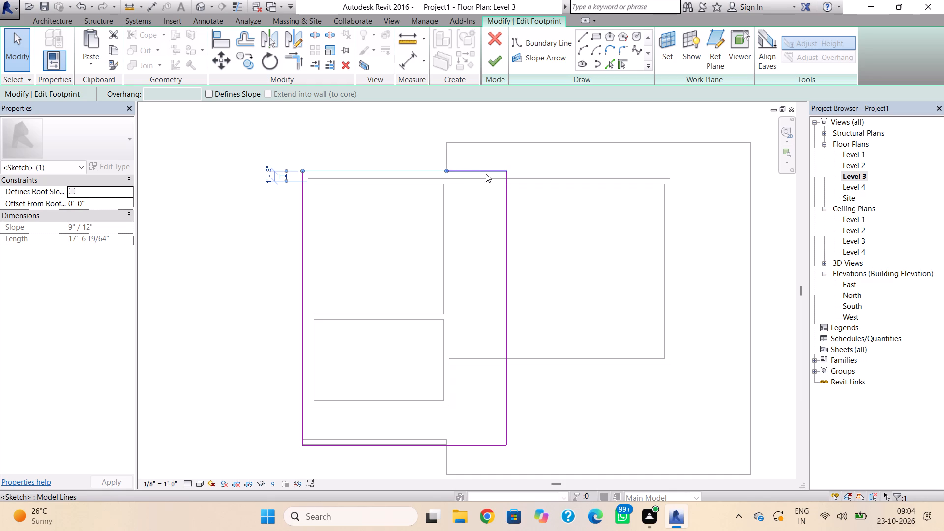
key("Delete")
left_click(486, 174)
key("Delete")
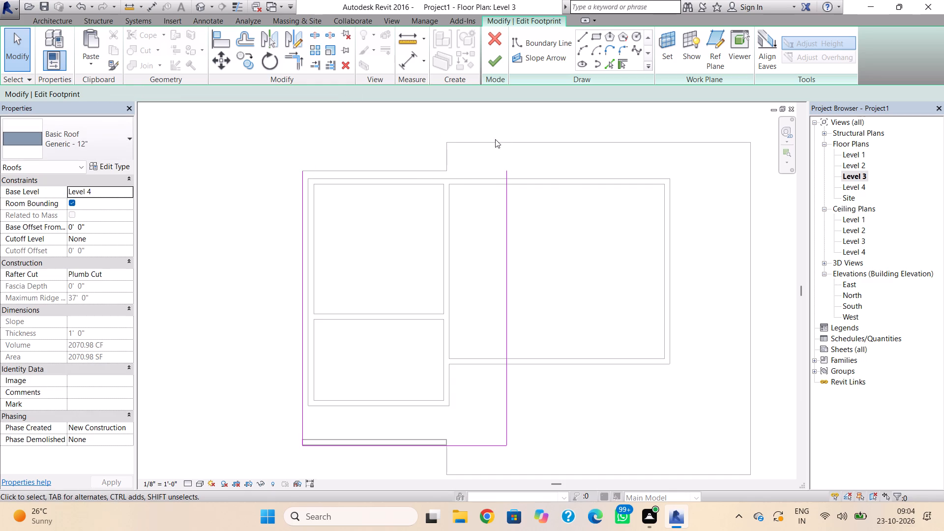
left_click(587, 36)
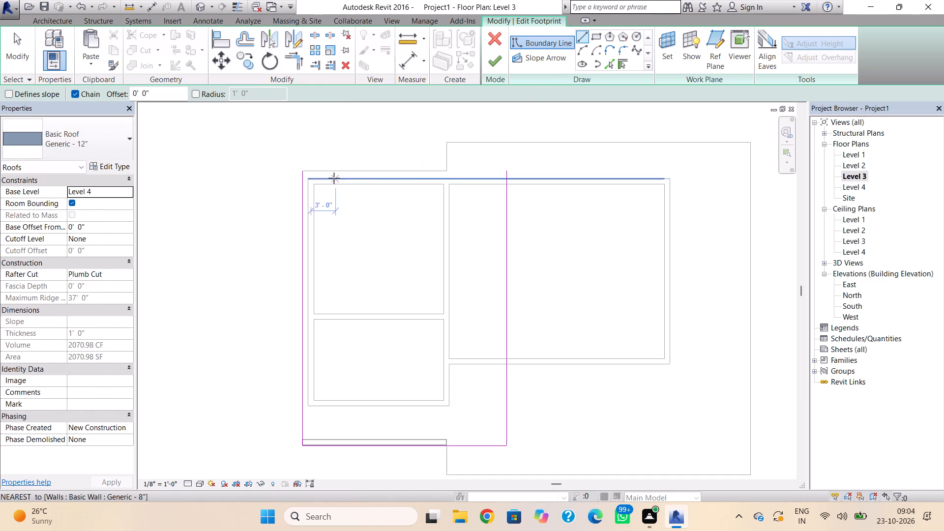
left_click(304, 172)
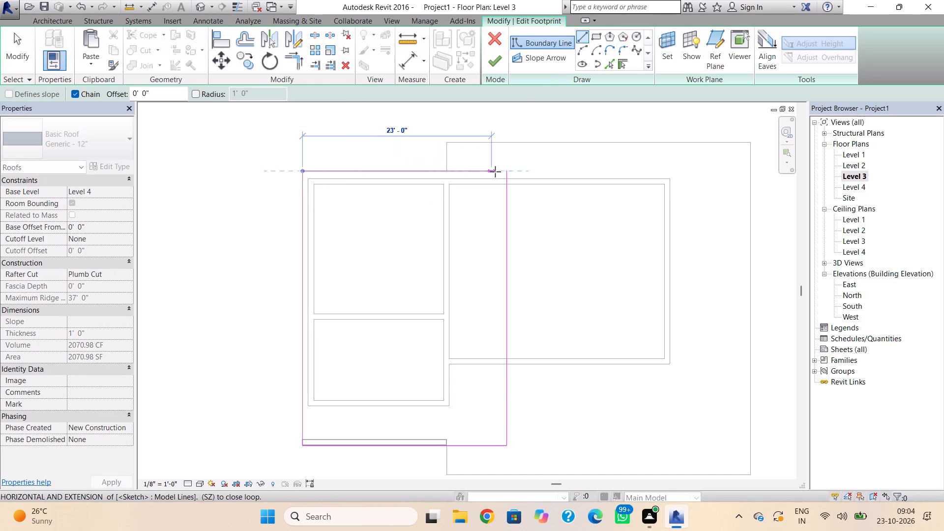
left_click(506, 170)
key("Escape")
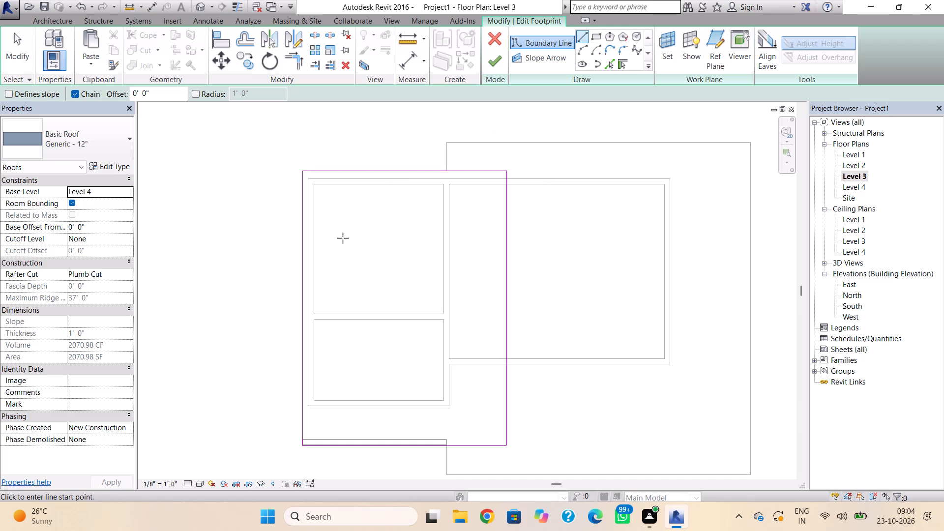
key("Escape")
Move the north boundary line south until it is 16'-1" from the south boundary line.
left_click(405, 173)
key("Down")
key("Down")
key("Down")
key("Down")
key("Down")
key("Down")
key("Down")
key("Down")
key("Down")
key("Down")
key("Down")
key("Down")
key("Down")
key("Down")
key("Down")
key("Down")
key("Down")
key("Down")
key("Down")
key("Down")
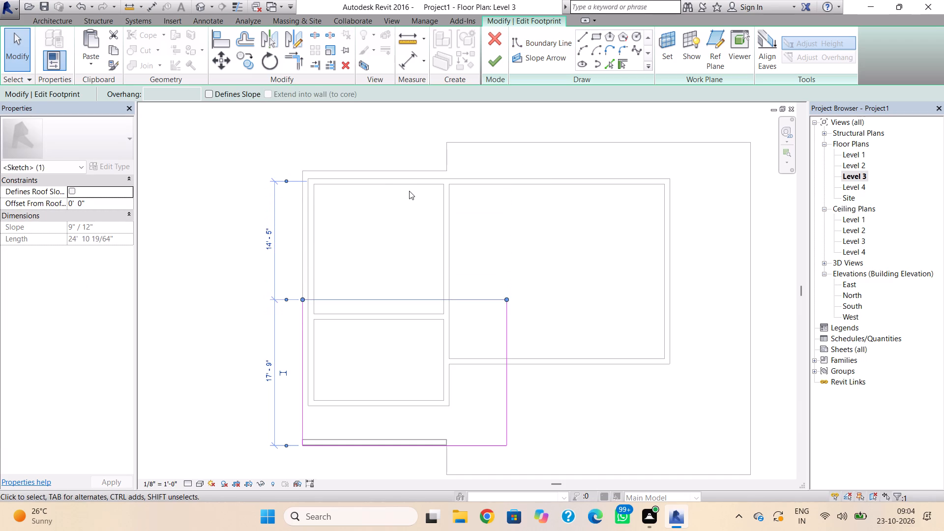
key("Down")
key("Down")
key("Down")
key("Down")
key("Down")
key("Down")
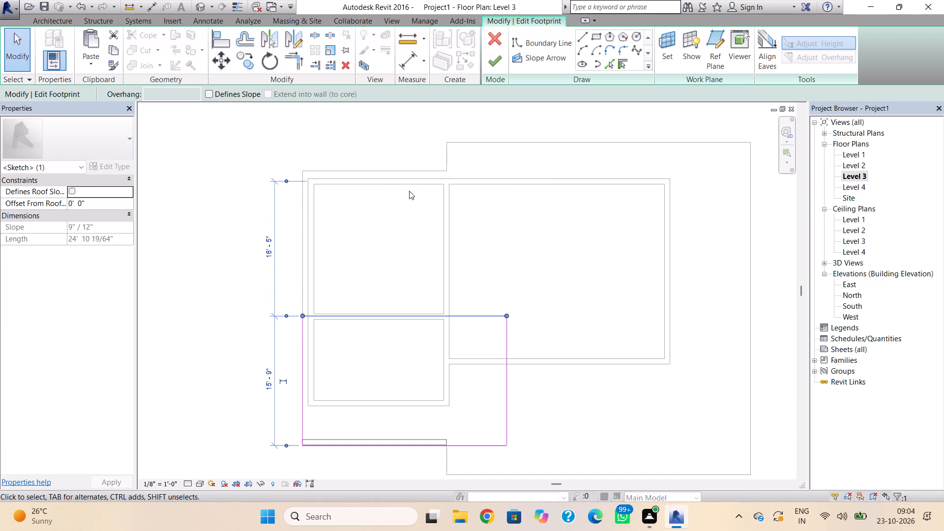
key("Down")
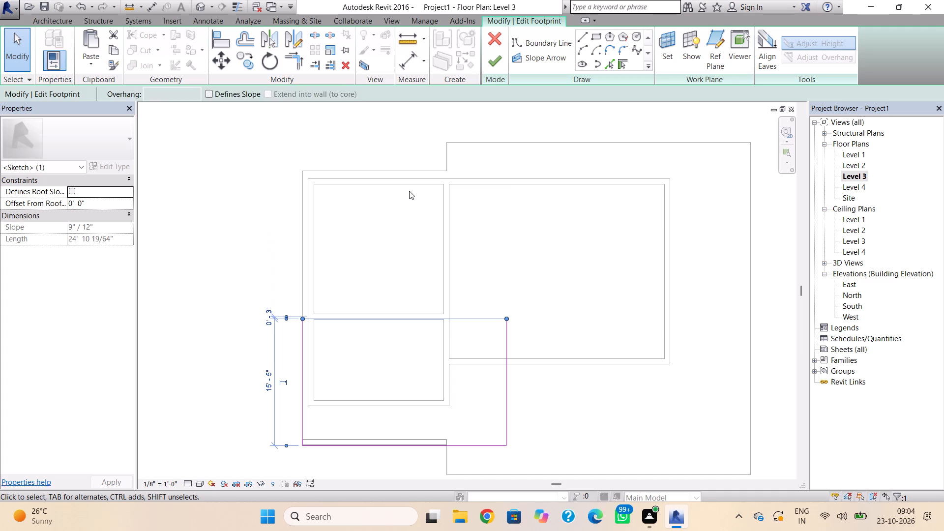
key("Up")
key("Up")
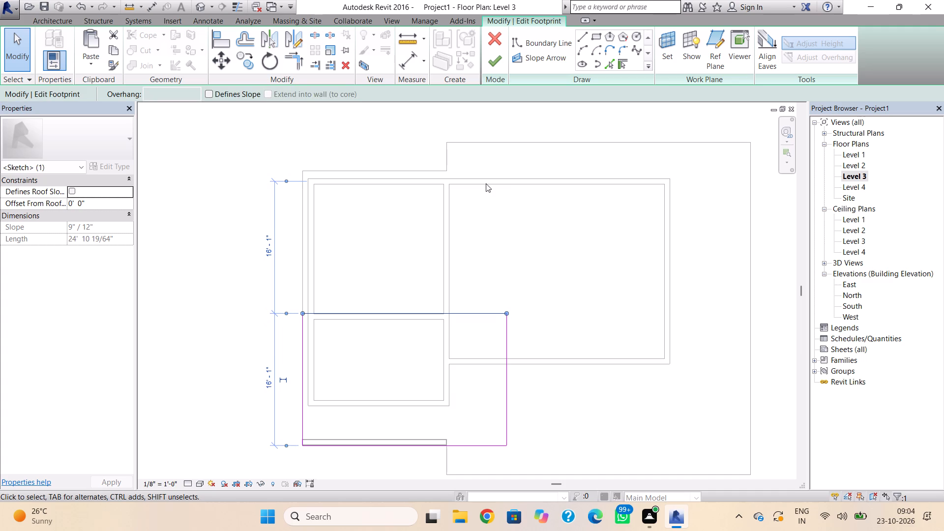
Finish the Level 4 roof's footprint and attach the highlighted front wall to the roof.
left_click(491, 68)
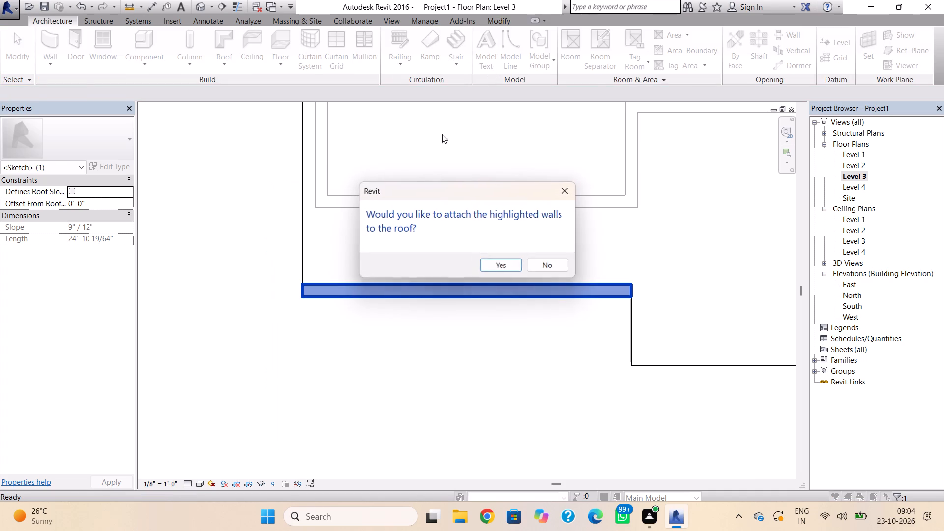
left_click(496, 262)
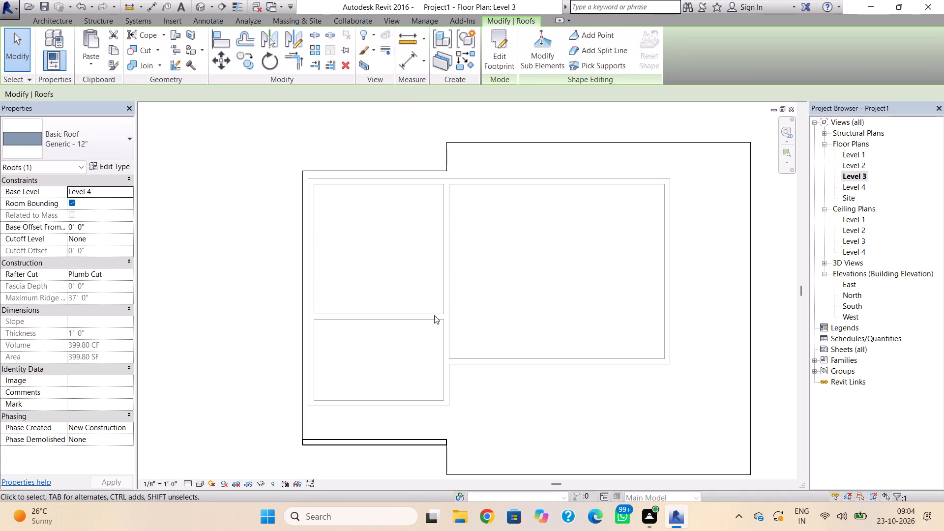
Open the 3D view to examine the reshaped Level 4 roof.
left_click(205, 4)
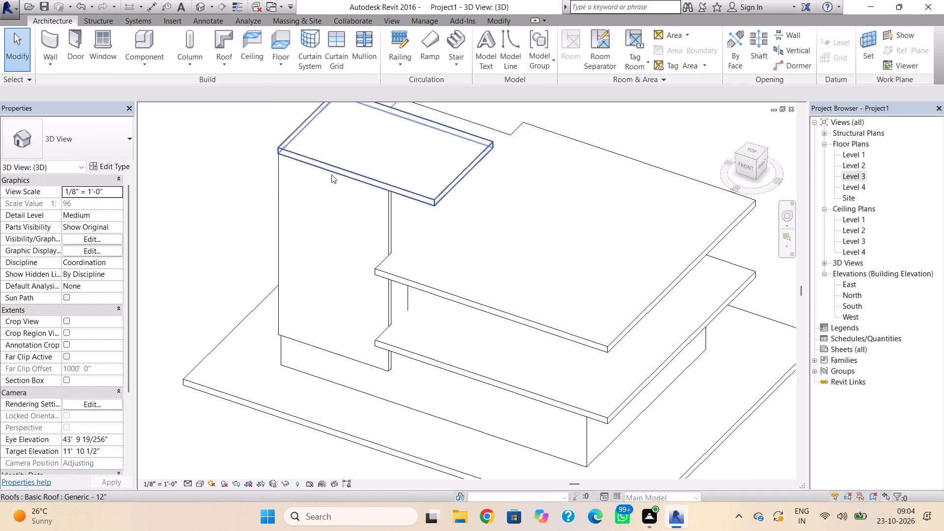
Examine the stacked roofs, the recessed walls and the tall front wall from above and from eye level.
right_click_drag(407, 345, 411, 306)
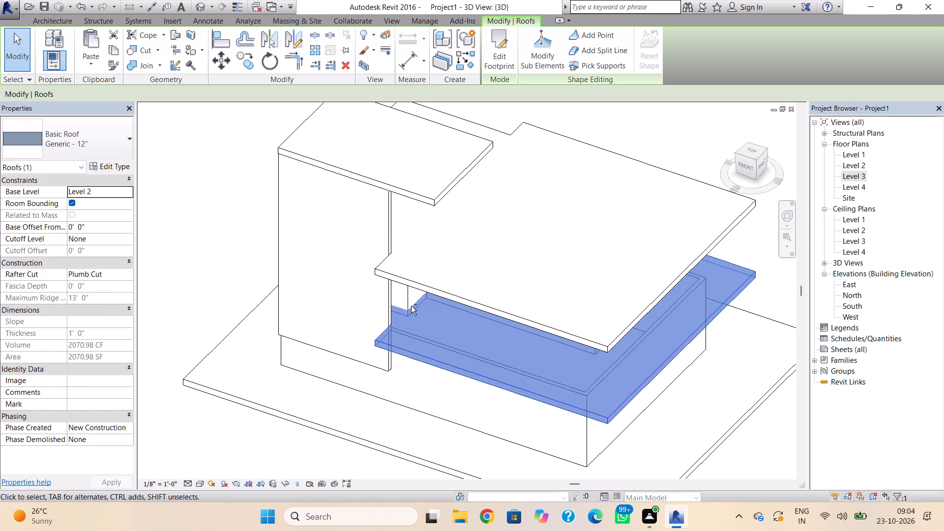
right_click_drag(411, 306, 426, 249)
key("Escape")
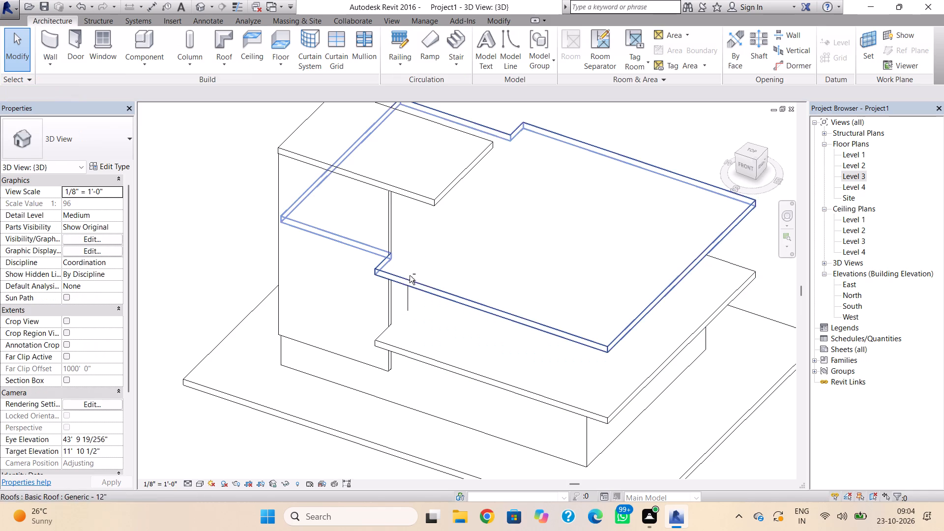
right_click_drag(410, 275, 360, 293, "shift")
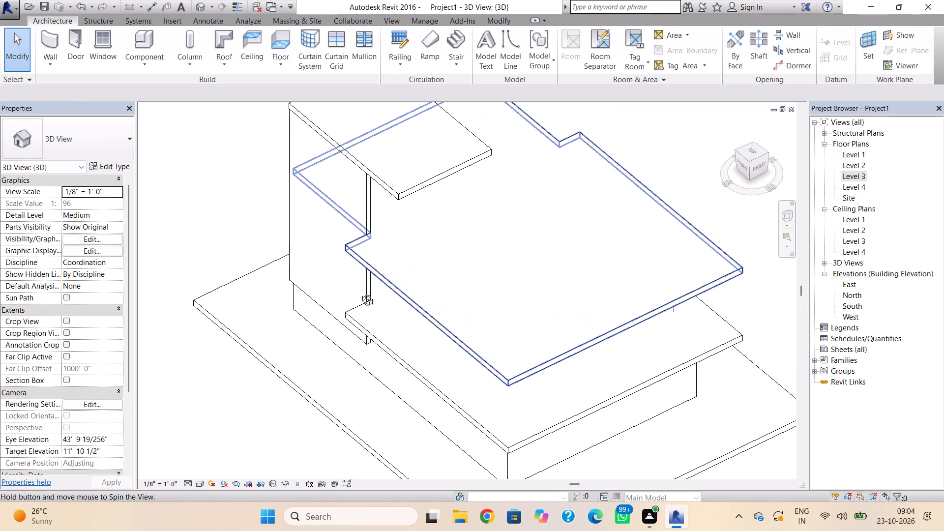
right_click_drag(360, 293, 352, 297, "shift")
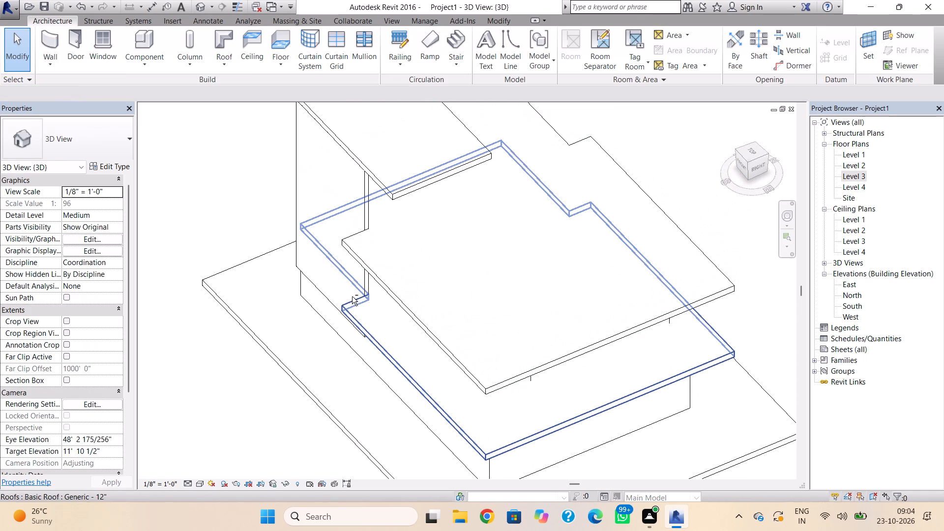
right_click_drag(352, 296, 358, 222, "shift")
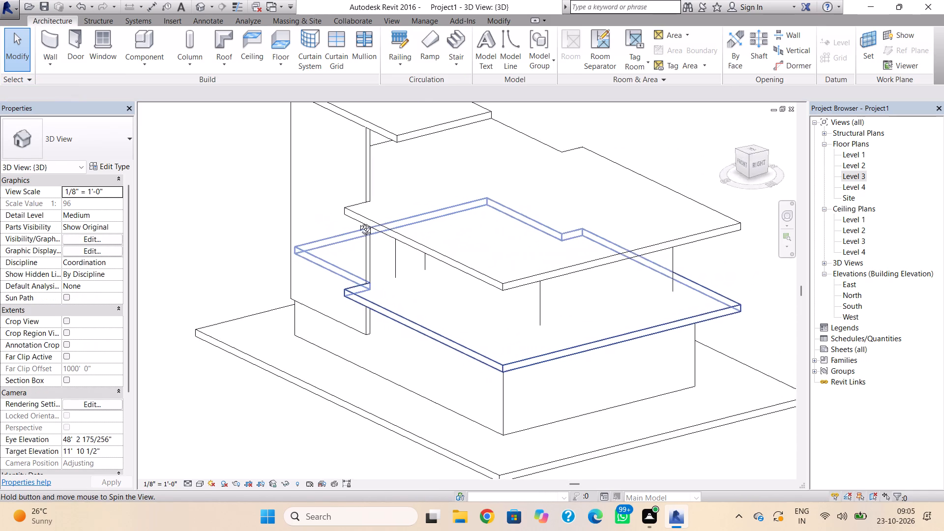
right_click_drag(358, 222, 354, 212, "shift")
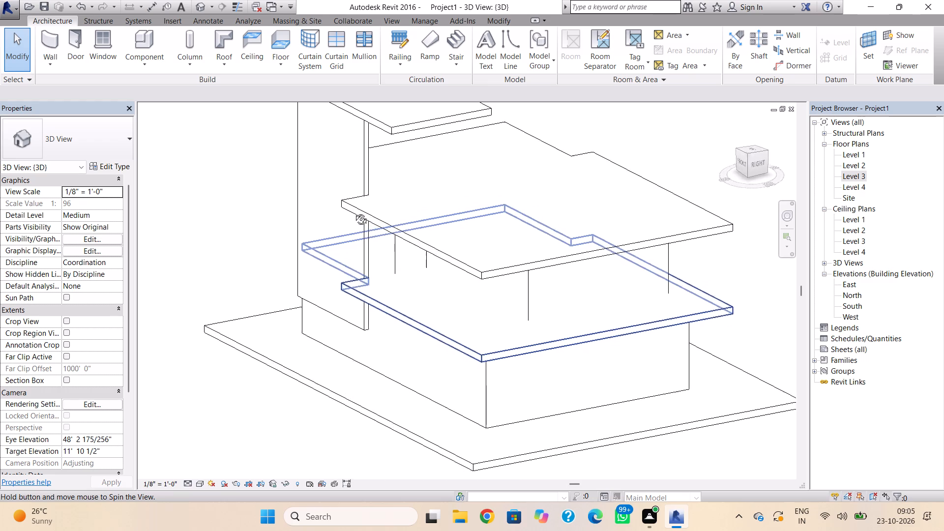
right_click_drag(354, 212, 417, 162, "shift")
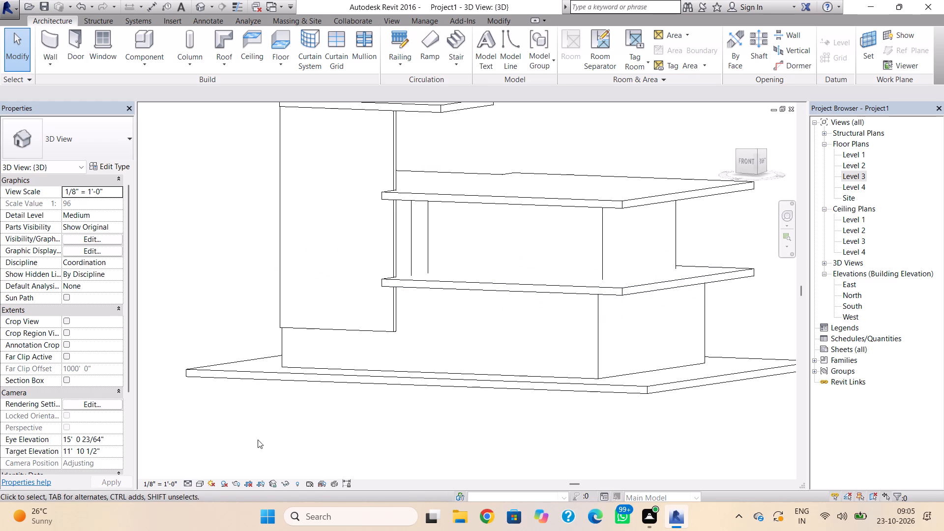
Change the 3D view's visual style to one that shows filled surfaces with edges.
left_click(200, 484)
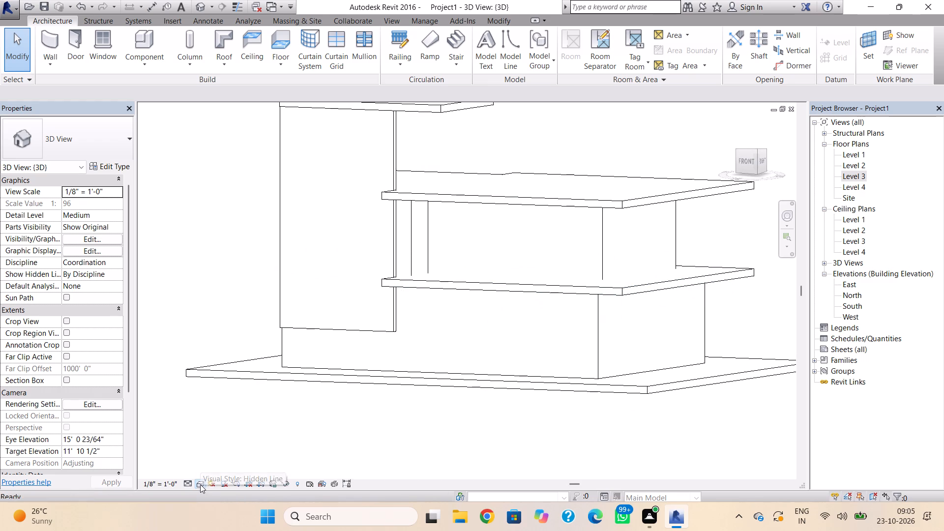
left_click(246, 459)
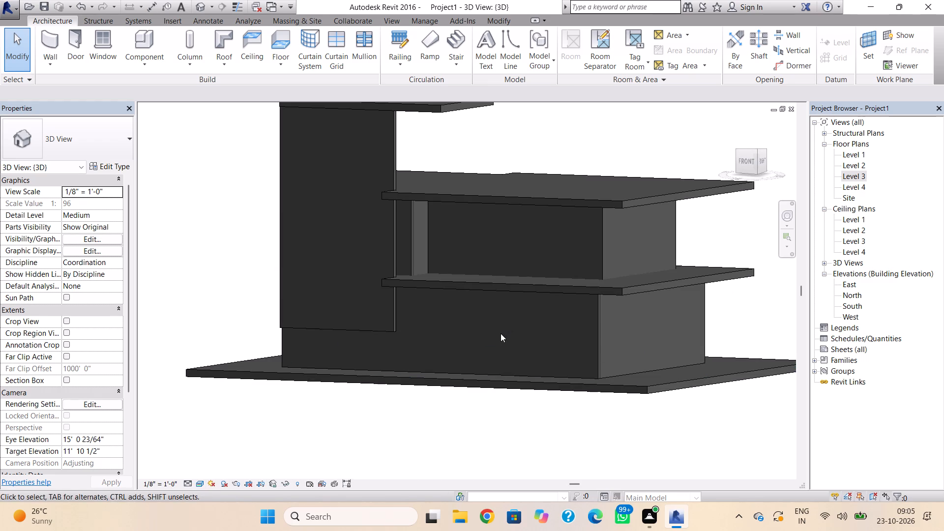
Raise the bottom edge of the tall front feature wall slightly.
right_click_drag(501, 334, 368, 347, "shift")
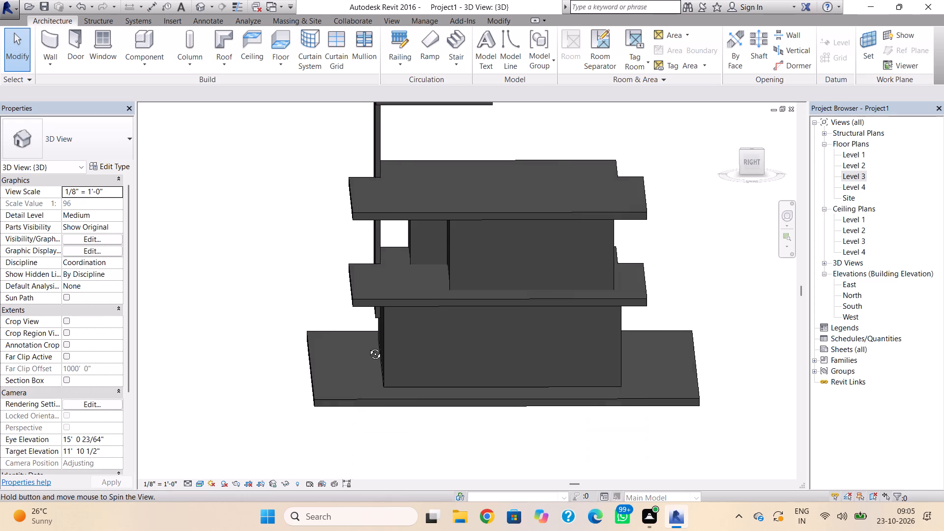
right_click_drag(368, 347, 482, 368, "shift")
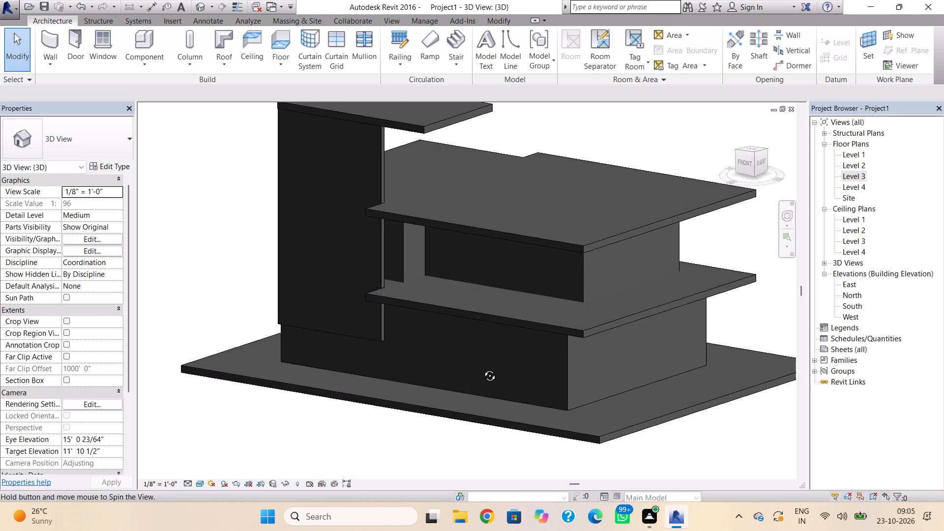
right_click_drag(482, 368, 497, 367, "shift")
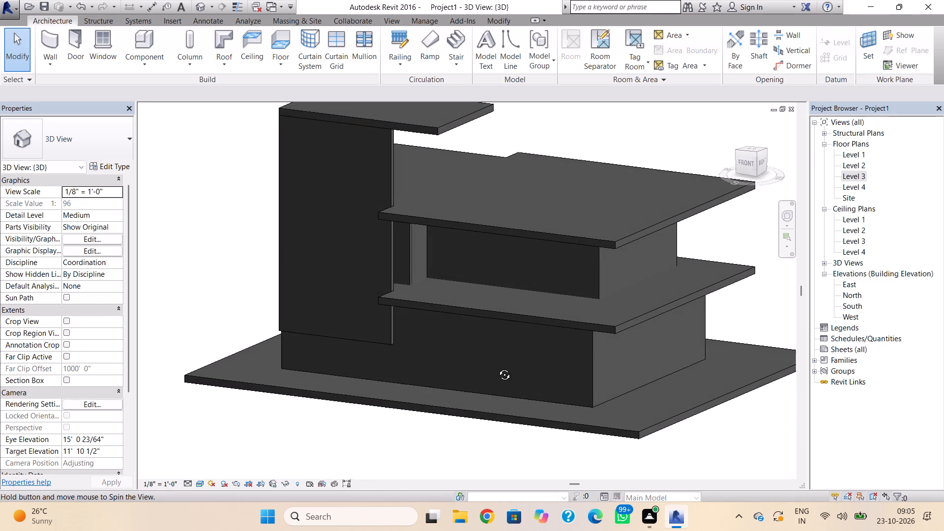
right_click_drag(497, 367, 563, 354, "shift")
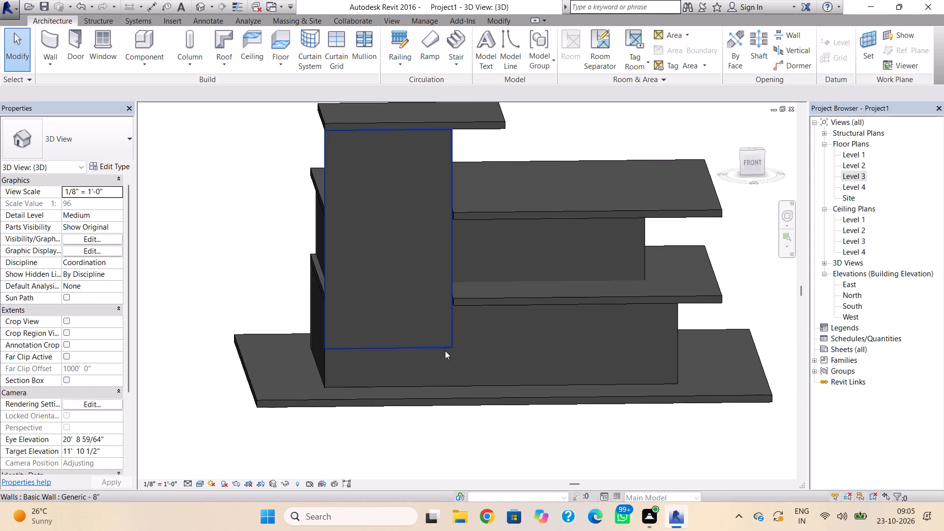
left_click(442, 347)
left_click_drag(394, 352, 401, 338)
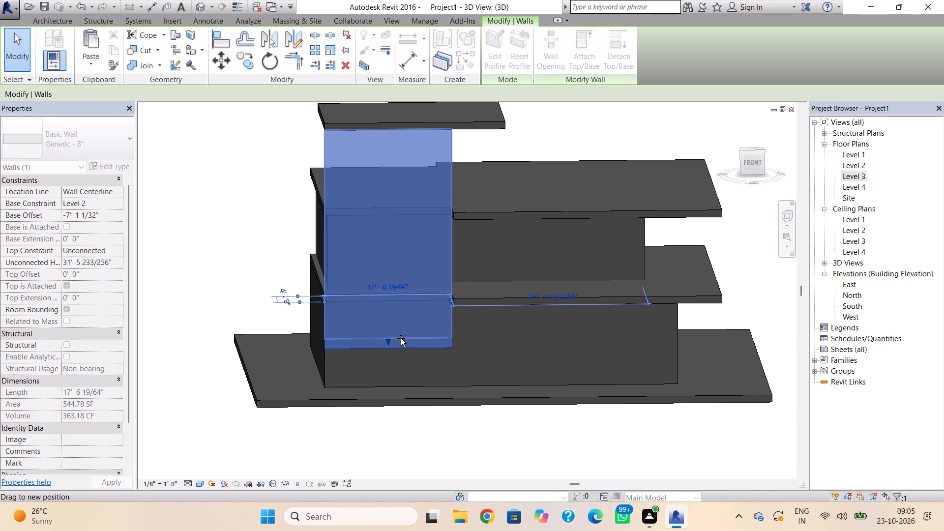
left_click_drag(401, 338, 402, 335)
left_click(540, 363)
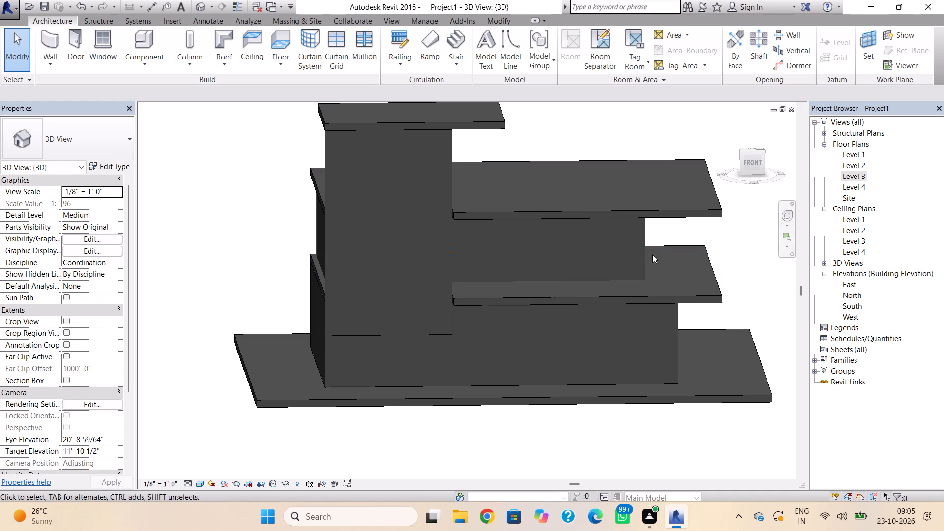
Open the Level 2 floor plan at the south-west rooms and the feature wall.
right_click_drag(617, 238, 695, 247, "shift")
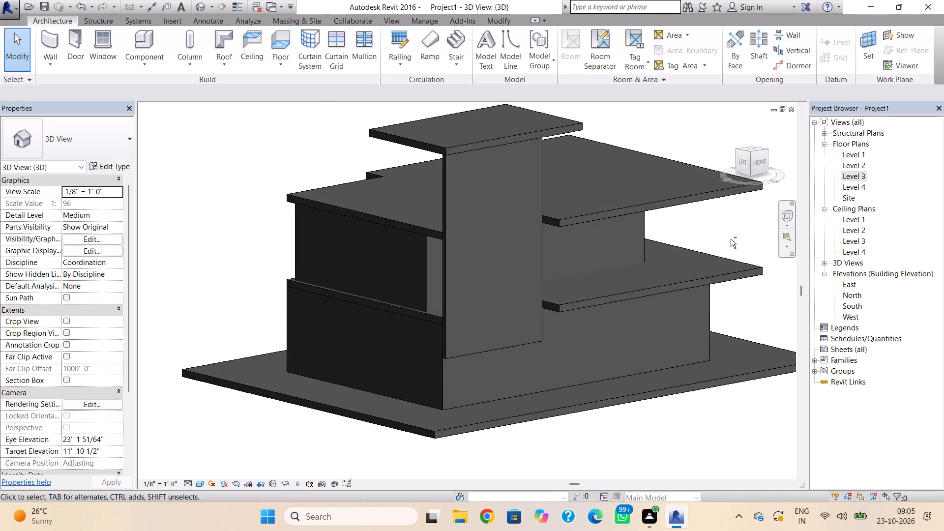
double_click(851, 167)
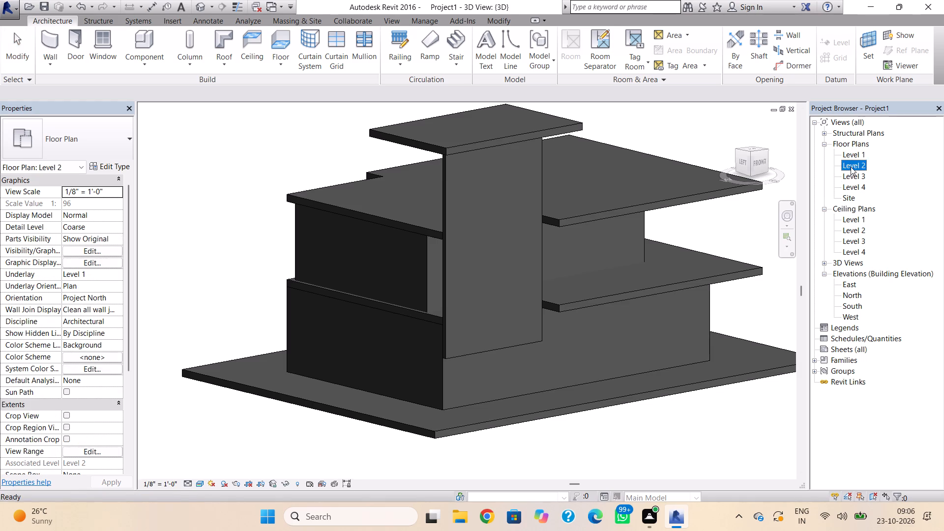
scroll(500, 309, "down", 4)
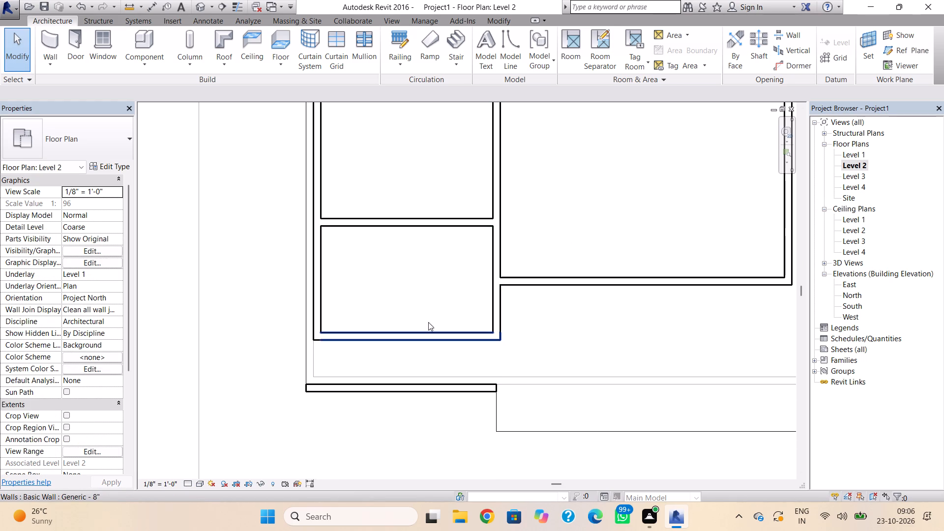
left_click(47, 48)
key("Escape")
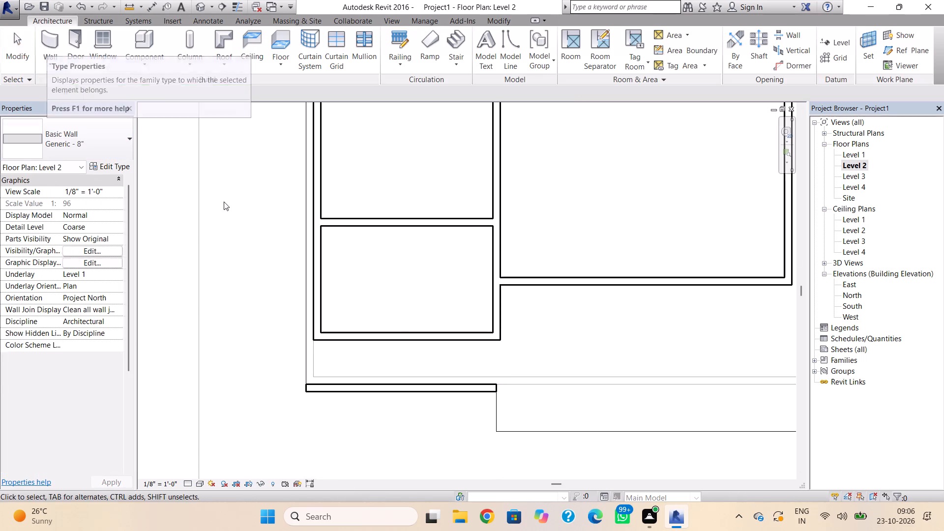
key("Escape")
Move the south-west room's south wall north until it is 5'-6" from the parallel partition wall.
left_click(419, 338)
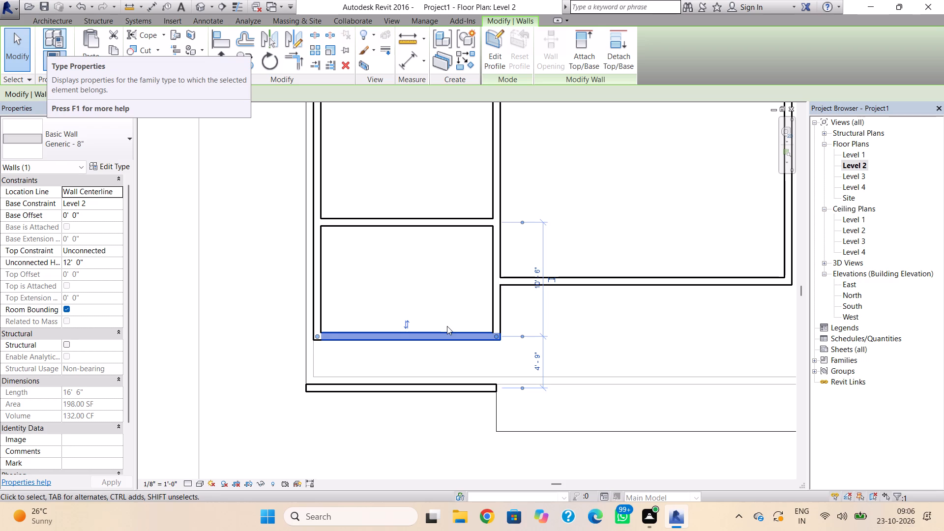
key("Up")
key("Up")
key("Up")
key("Up")
key("Up")
key("Up")
key("Up")
key("Up")
key("Up")
key("Up")
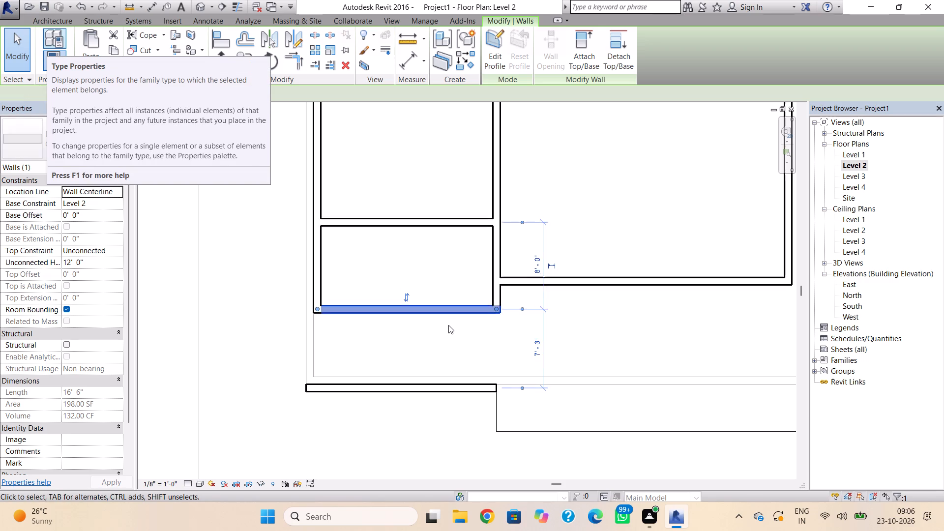
key("Up")
key("Up")
key("Up")
key("Up")
key("Up")
key("Up")
key("Up")
key("Up")
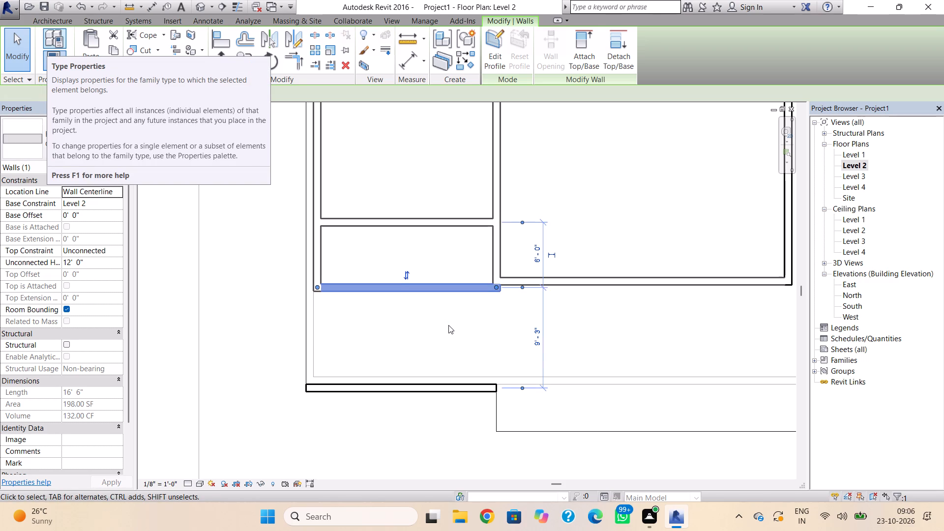
key("Up")
key("Up")
key("Up")
key("Down")
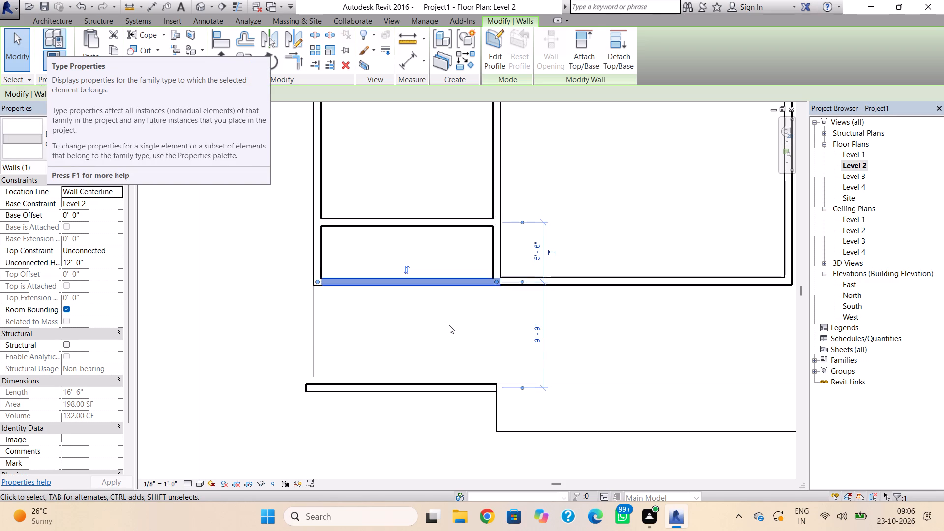
Delete the moved south wall and the parallel partition wall north of it on Level 2.
scroll(449, 325, "up", 2)
key("Delete")
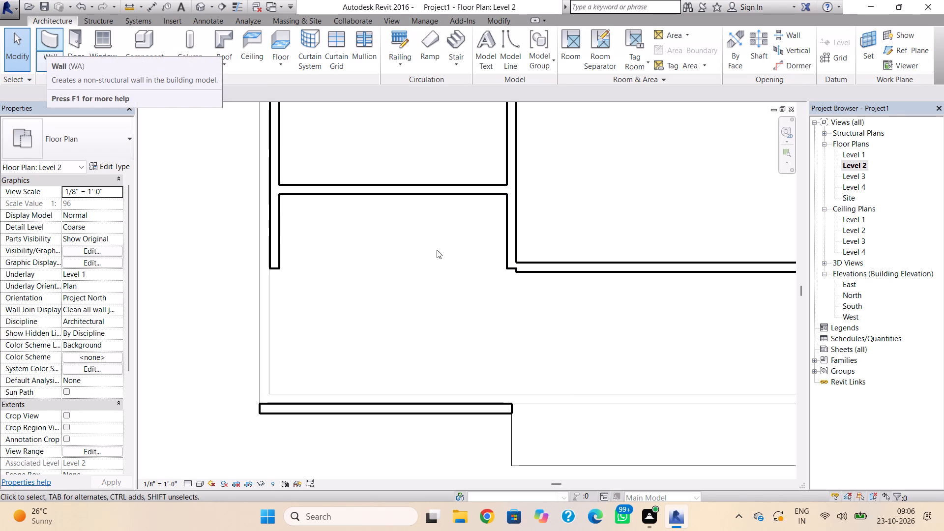
left_click(354, 193)
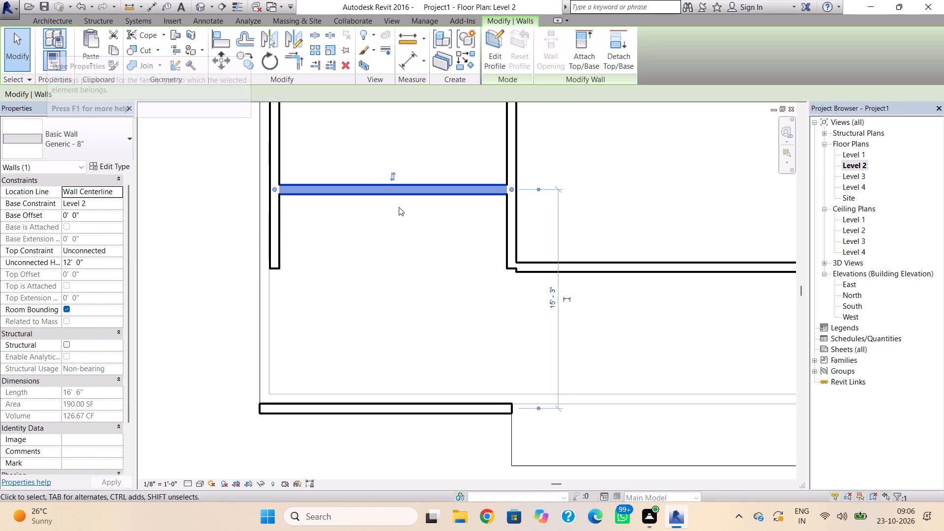
key("Delete")
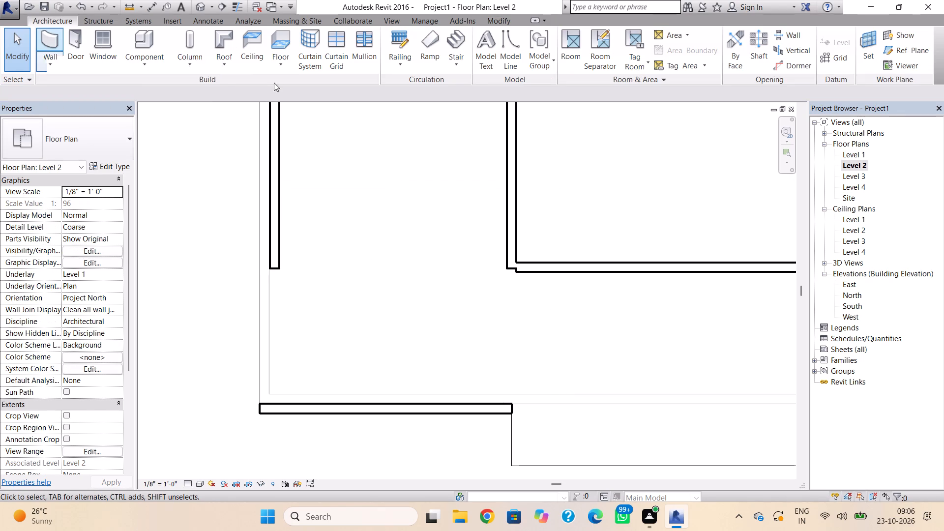
Draw a 17'-0" Generic - 8" wall, 20'-0" high, eastward from the west wall's south end past the room's east wall.
left_click(43, 33)
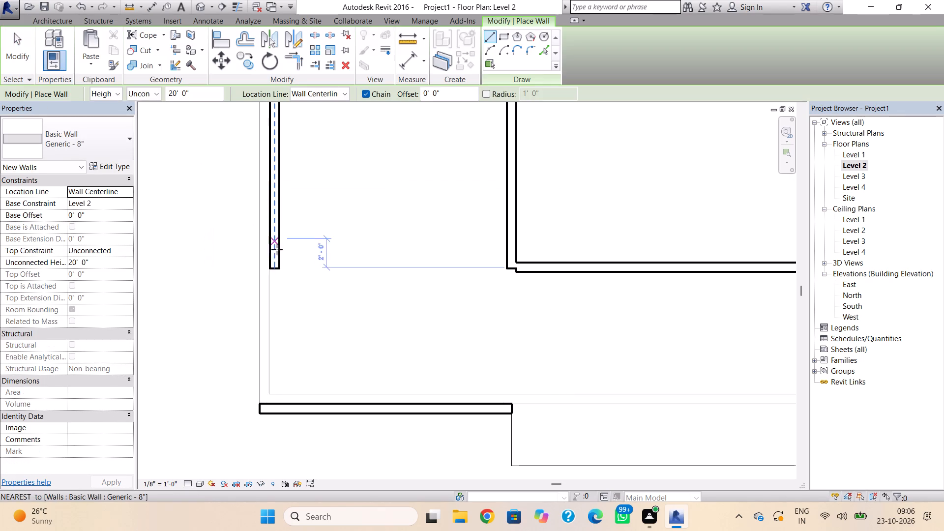
left_click(279, 265)
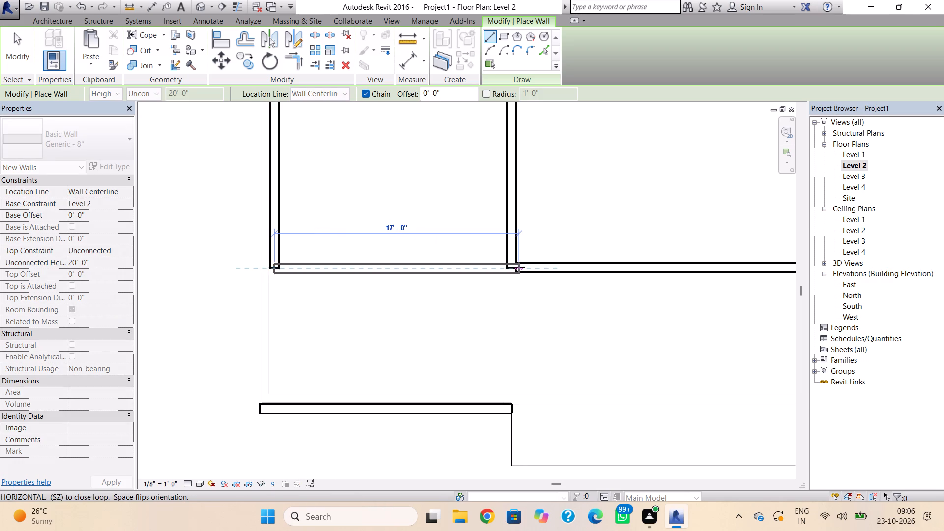
left_click(519, 267)
key("Escape")
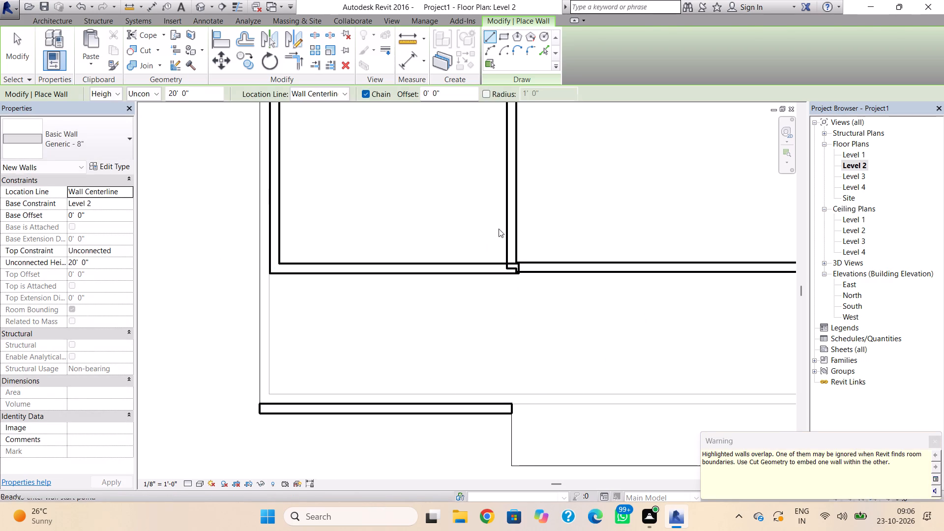
key("Escape")
Adjust the south end of the room's east wall to the adjoining south wall's centreline, making it 21'-11" long.
left_click(506, 230)
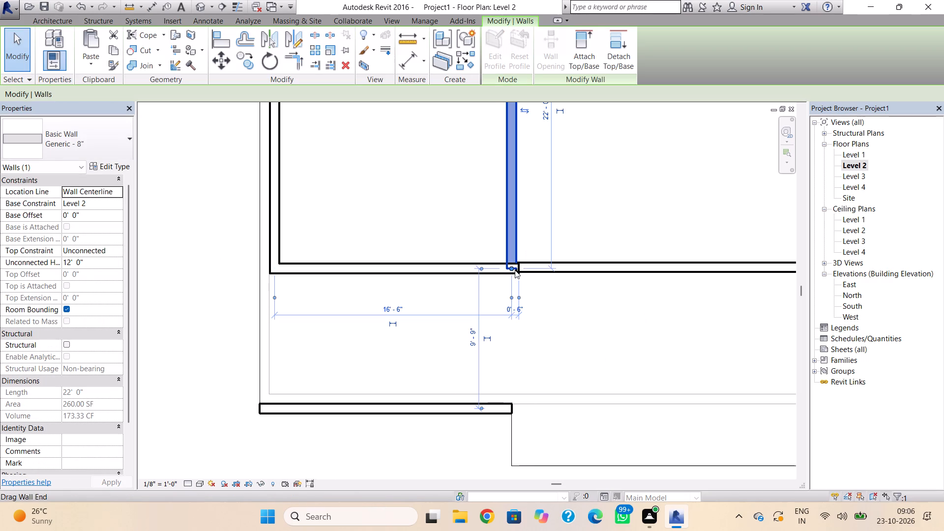
left_click(512, 267)
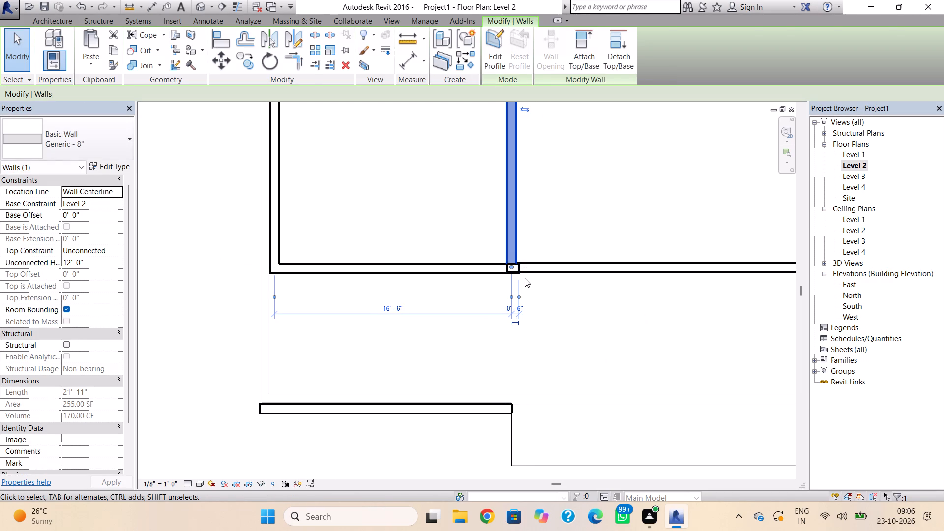
key("Escape")
Shorten the new south wall to 16'-6" so it ends at the centreline of the room's east wall.
left_click(518, 272)
left_click(518, 272)
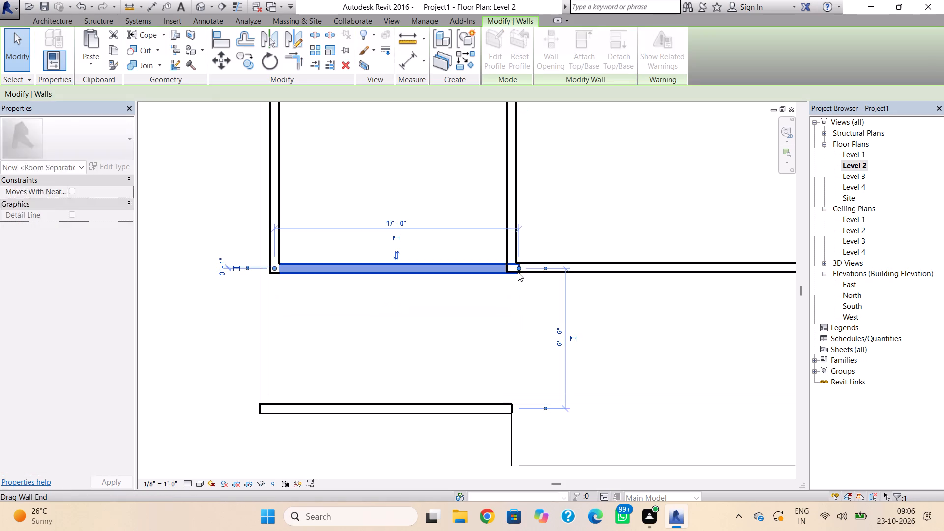
left_click_drag(518, 267, 509, 267)
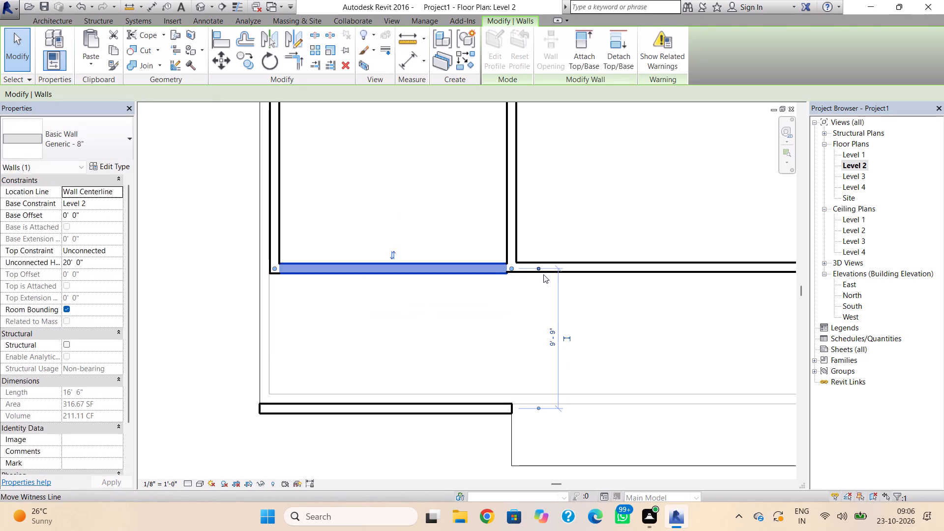
key("Escape")
Delete the 16'-6" south wall of the Level 2 west room.
left_click(492, 278)
scroll(492, 275, "up", 5)
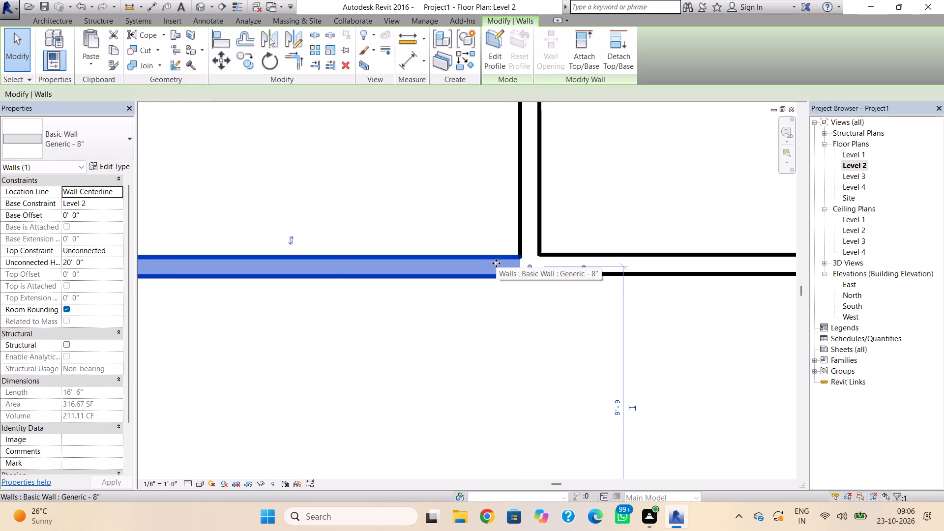
key("Up")
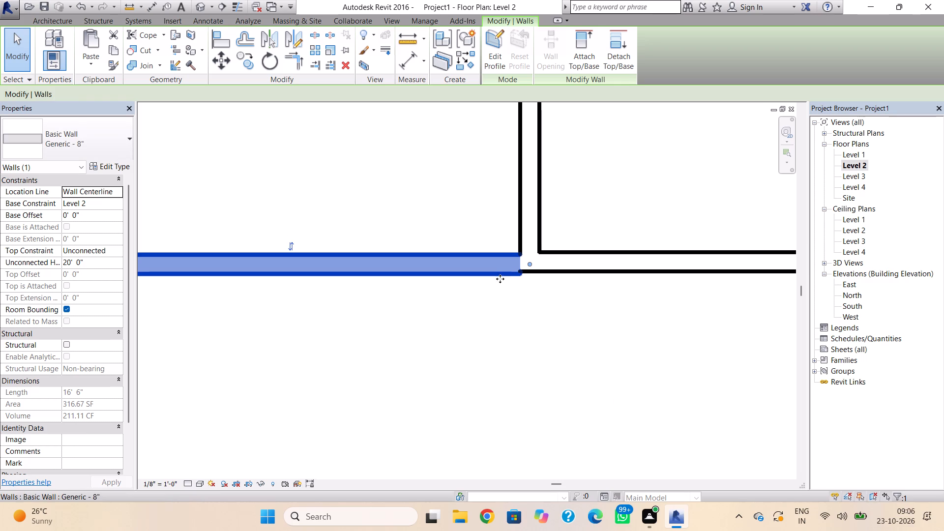
left_click(499, 277)
left_click_drag(530, 264, 509, 267)
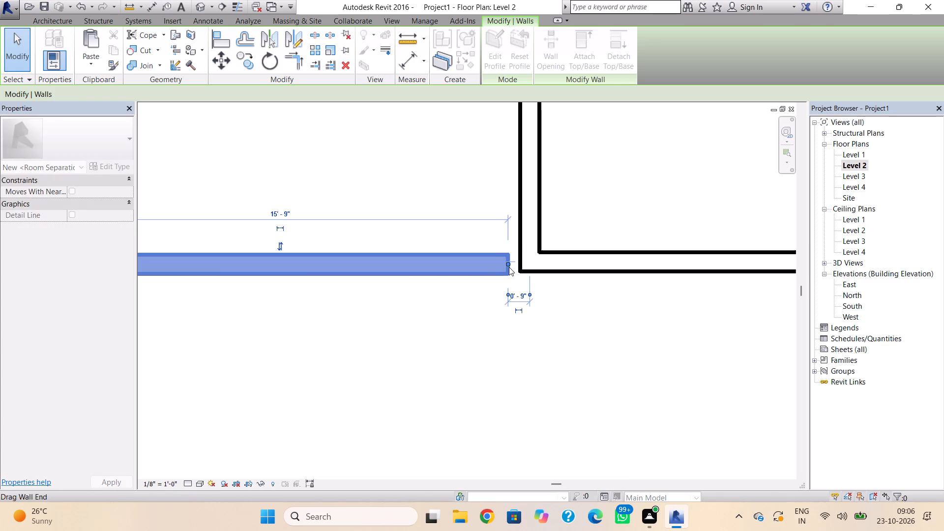
key("Delete")
scroll(502, 292, "down", 3)
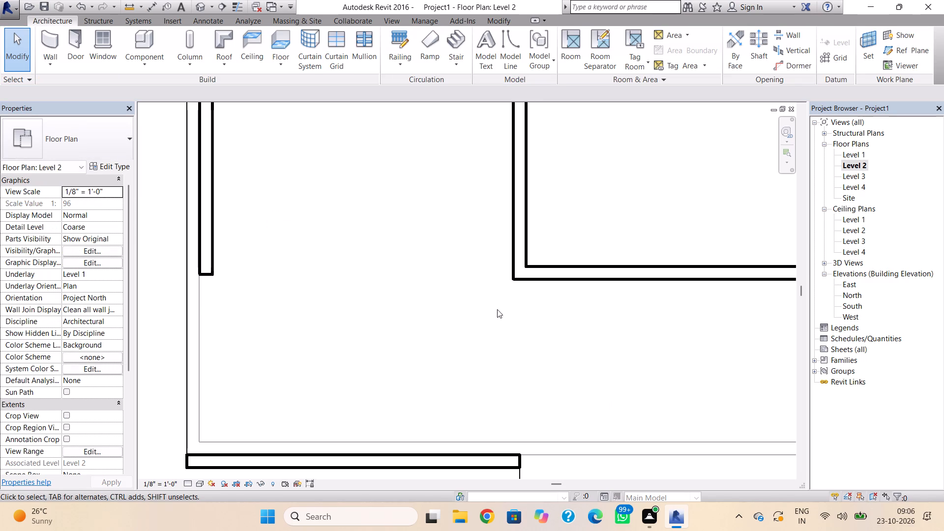
Redraw the west room's south wall as Generic - 8", 20'-0" high, from the east room's south-west corner to the west wall's south end.
scroll(500, 310, "down", 1)
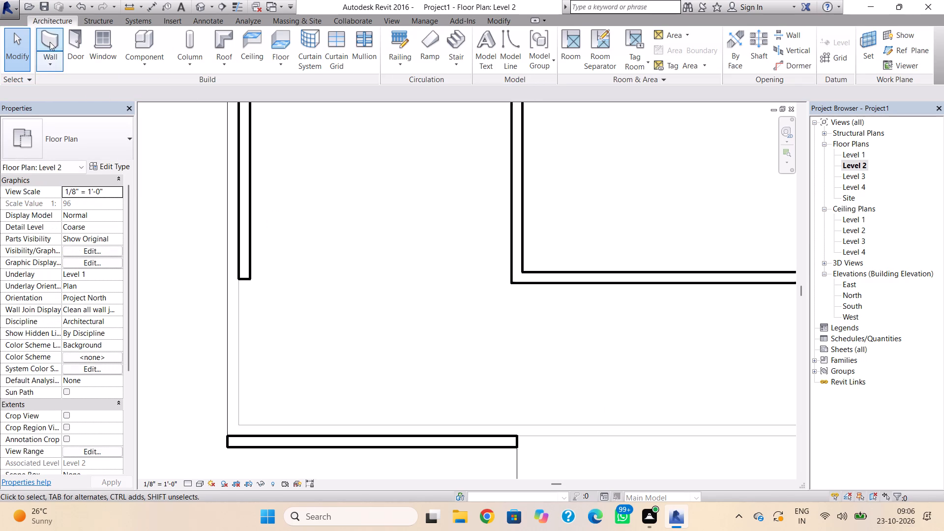
left_click(50, 42)
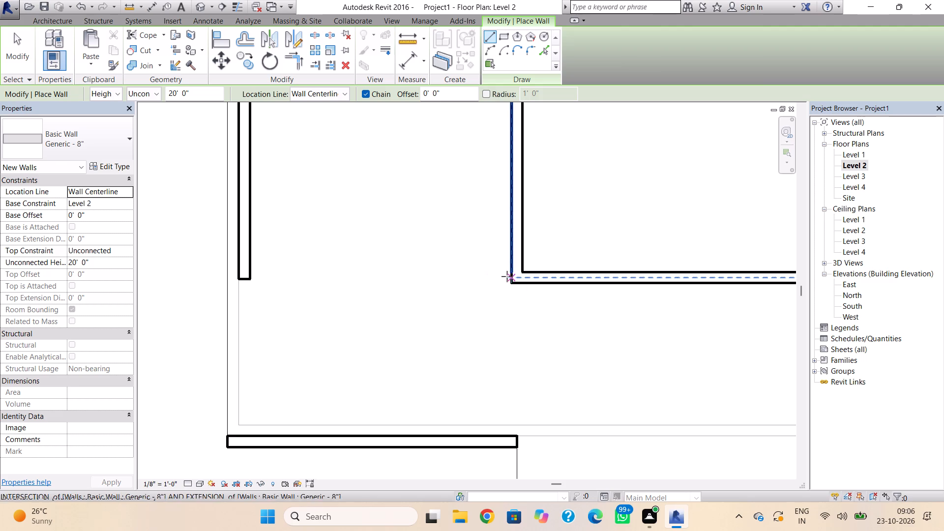
left_click(508, 276)
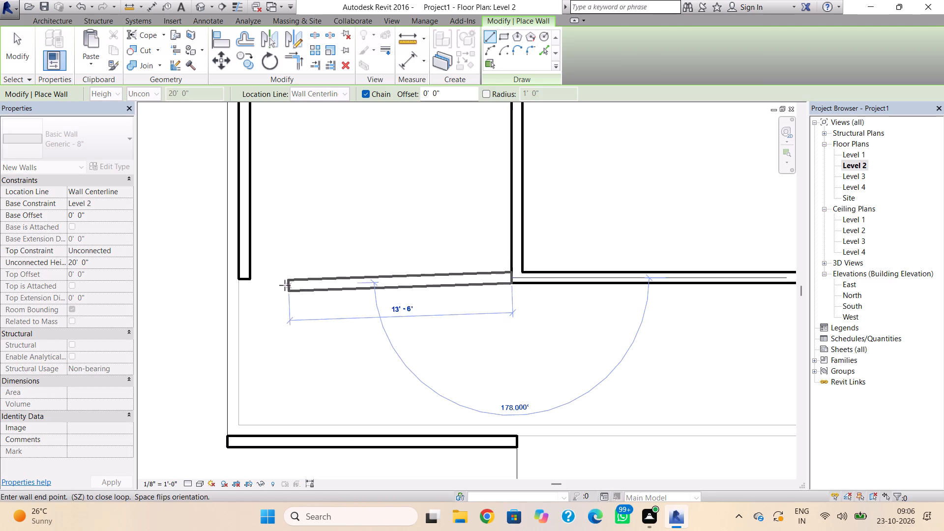
left_click(245, 278)
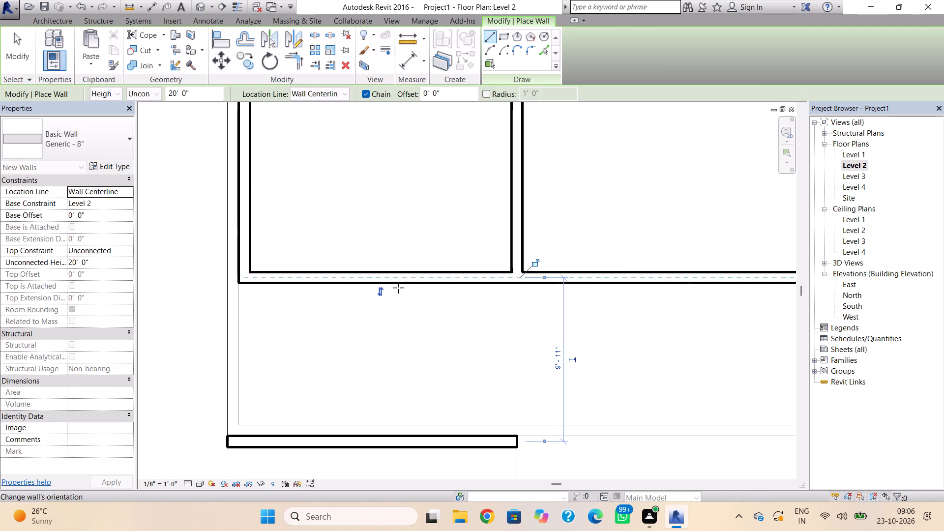
key("Escape")
Draw a 20'-0" high Generic - 8" wall from the front feature wall's east end north to the partition wall junction.
scroll(605, 292, "down", 5)
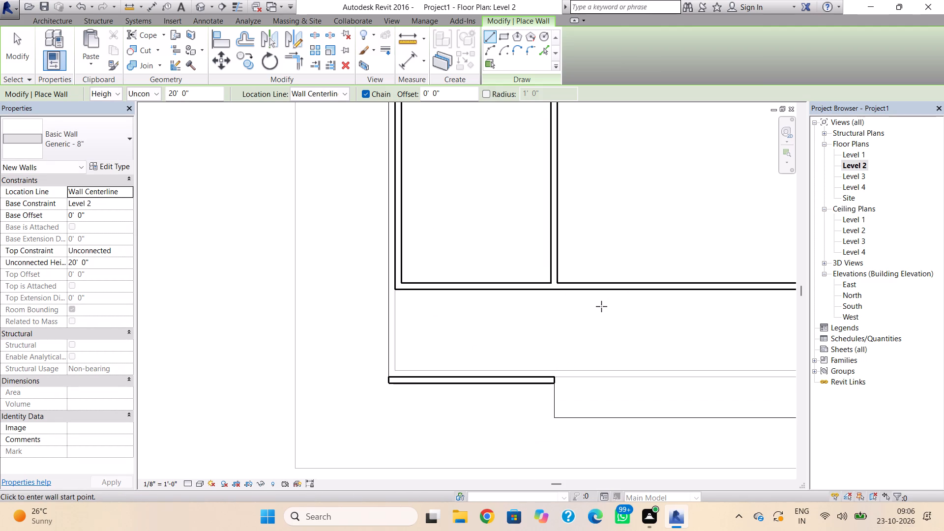
scroll(601, 306, "down", 1)
middle_click_drag(579, 333, 538, 362)
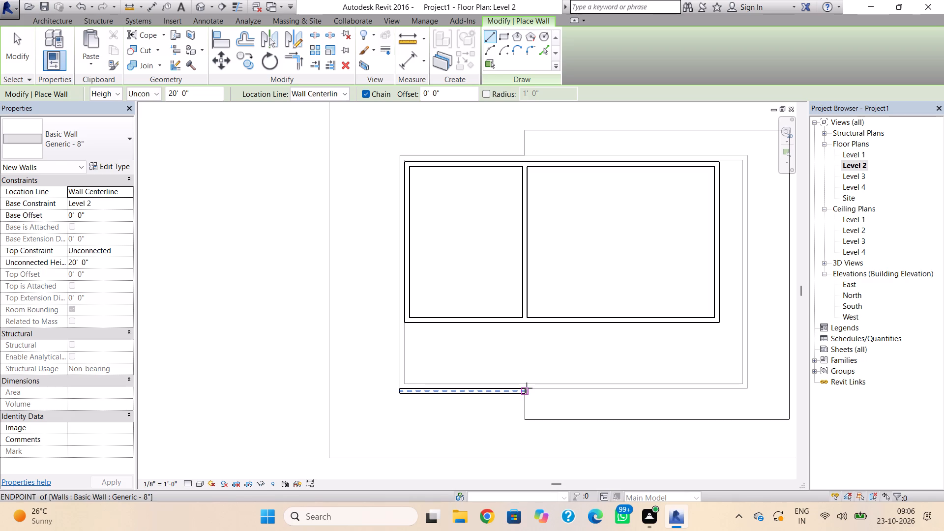
left_click(527, 388)
left_click(525, 324)
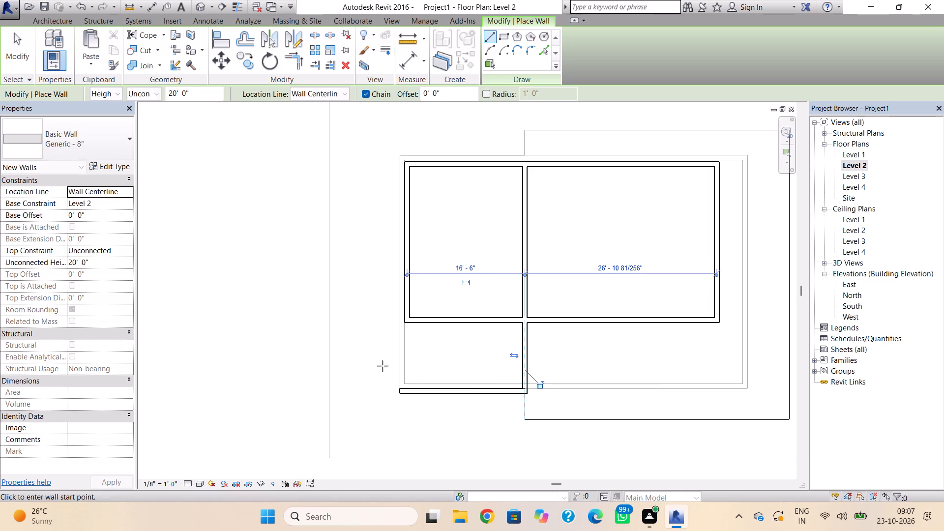
Draw a Generic - 8" wall, 20'-0" high and about 10'-6" long, north from the front feature wall's west end.
left_click(398, 386)
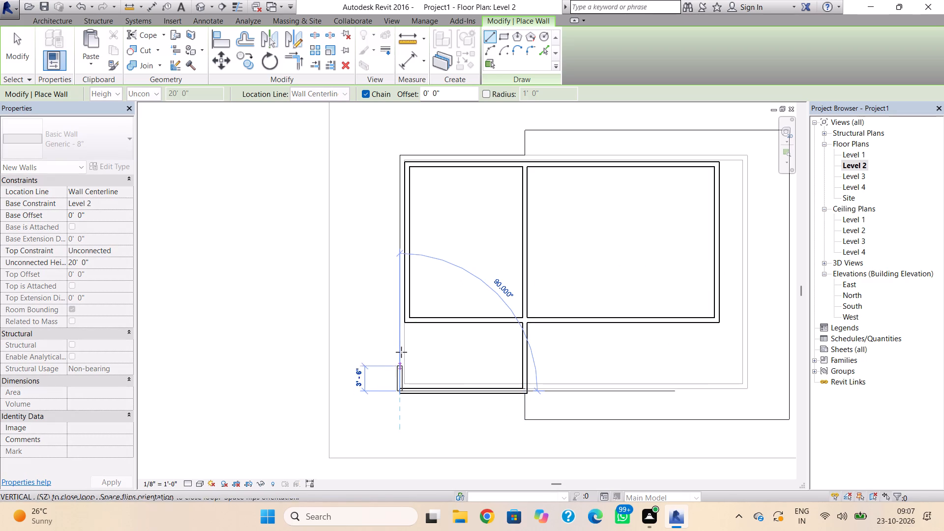
left_click(402, 317)
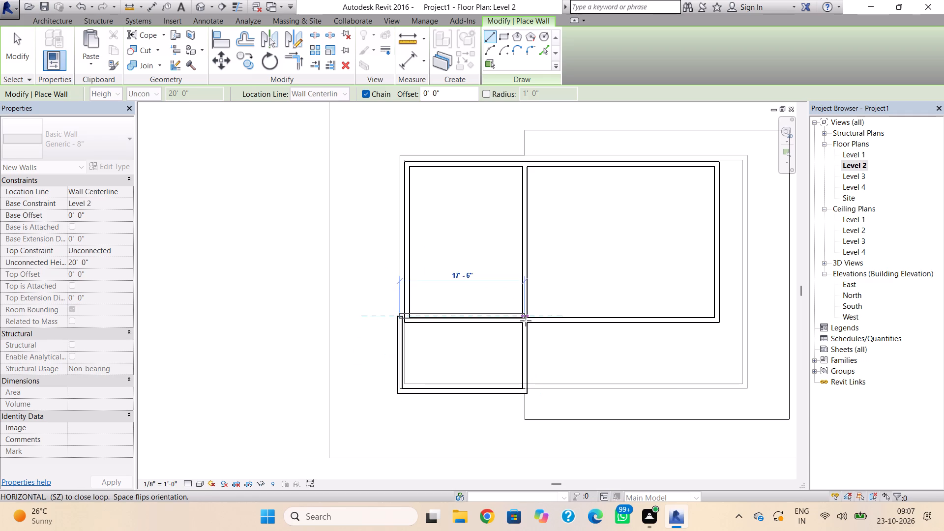
key("Escape")
key("Escape")
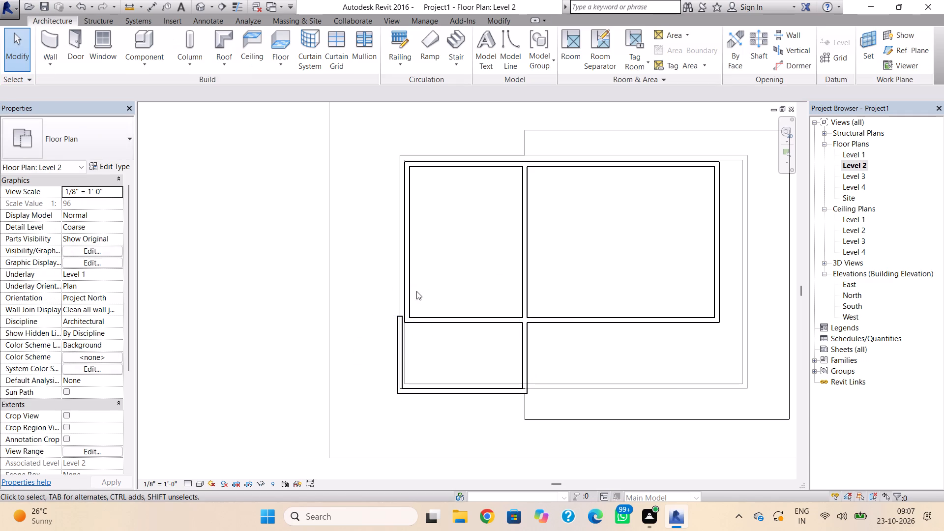
Nudge the upper west wall westward into line with the short west wall below it.
left_click(408, 284)
key("Left")
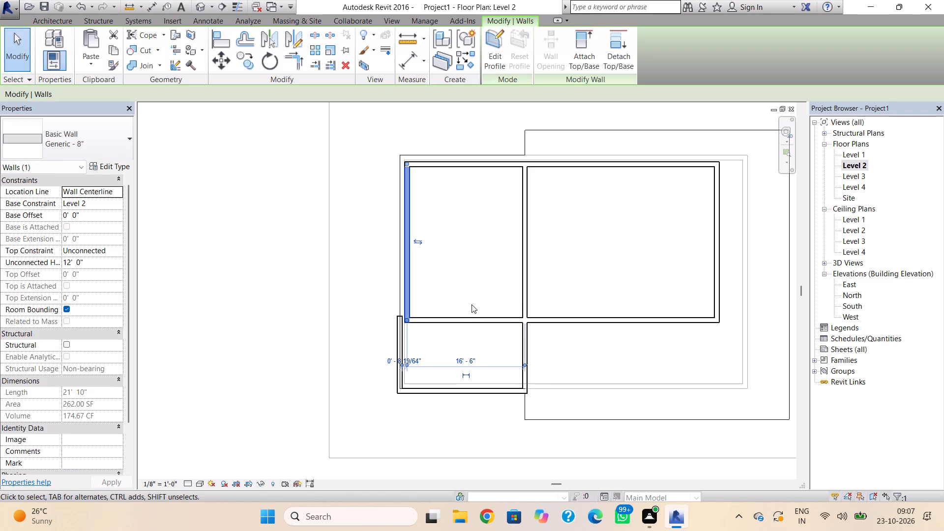
key("Left")
key("Left")
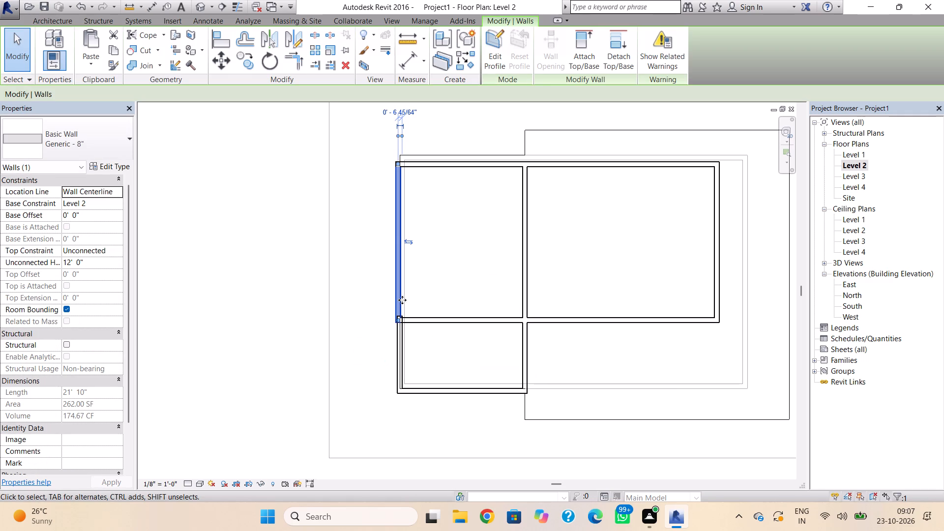
scroll(400, 299, "up", 11)
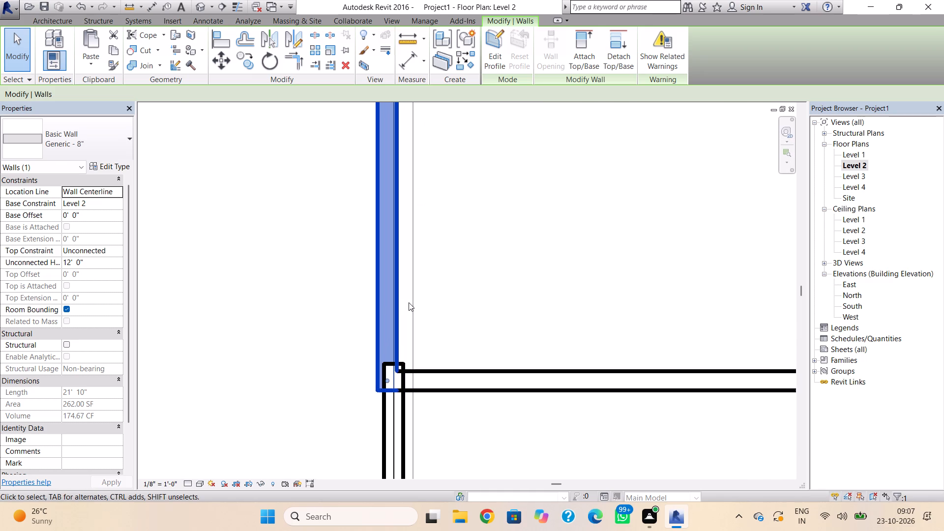
key("Right")
key("Right")
key("Right")
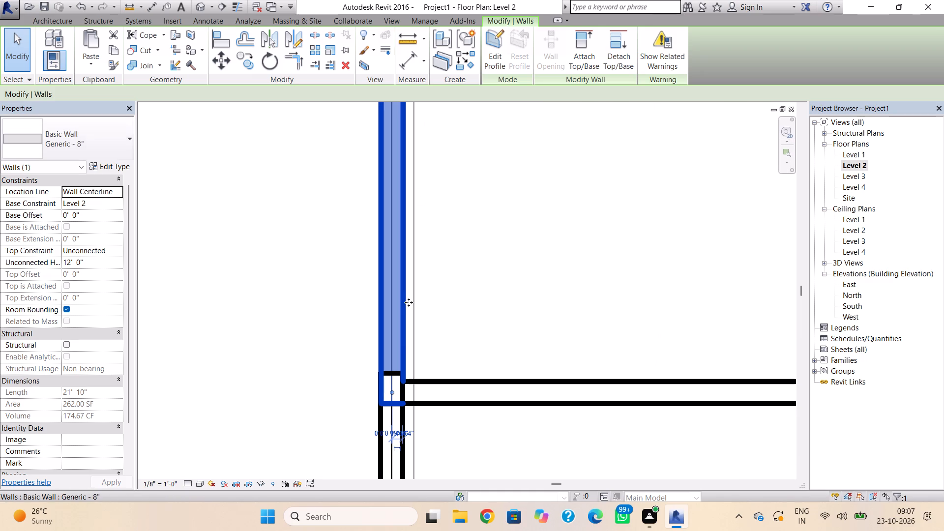
left_click(446, 316)
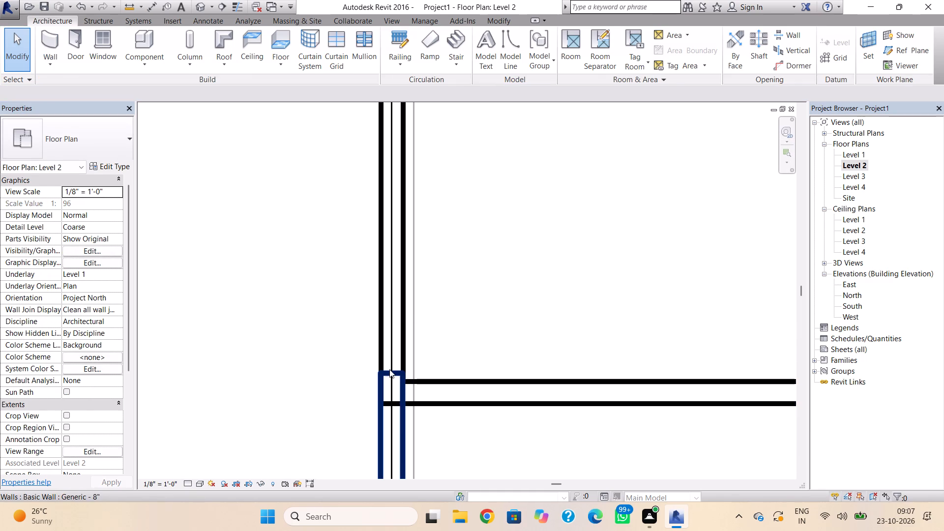
Shorten the new lower west wall to 9'-11" so its north end meets the south wall junction.
left_click(389, 369)
left_click_drag(389, 369, 390, 399)
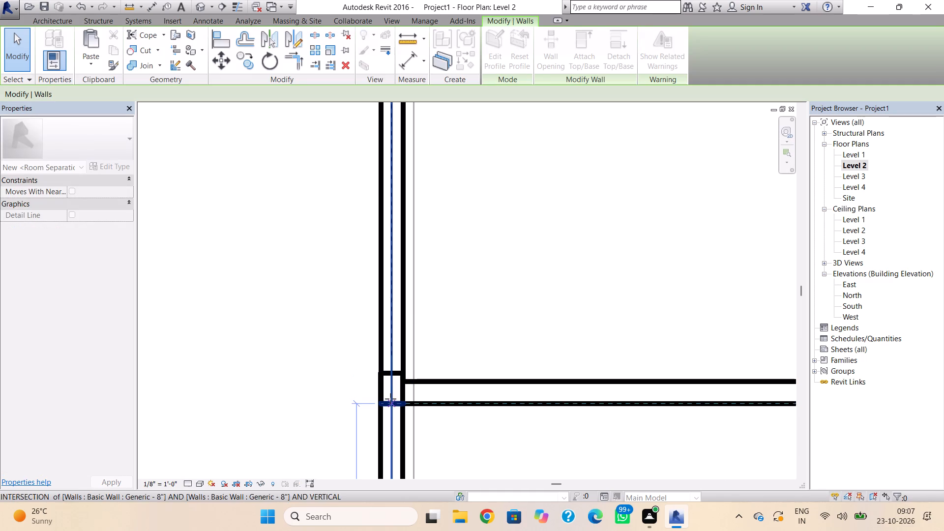
left_click_drag(390, 399, 390, 401)
key("Escape")
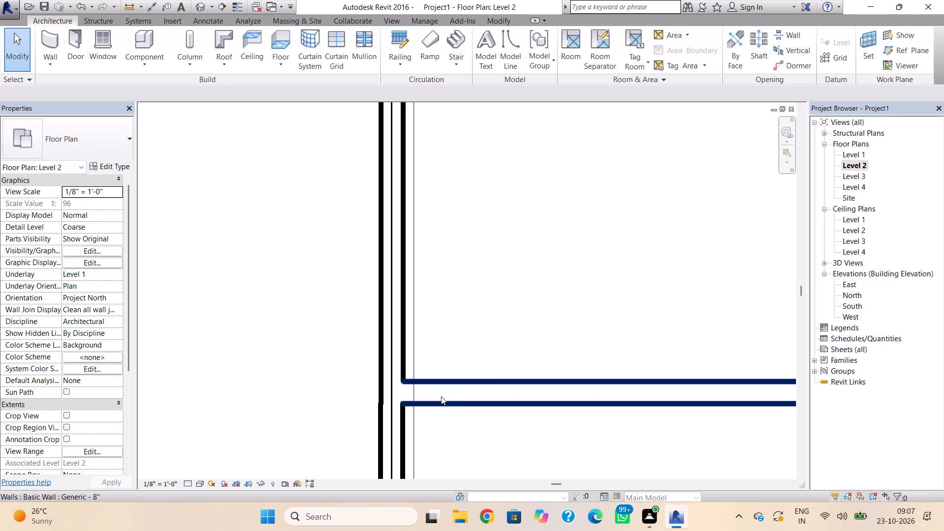
Nudge the detached lower west wall slightly east and rejoin its north end at the junction, making it 9'-11" long.
left_click(382, 415)
scroll(387, 412, "up", 2)
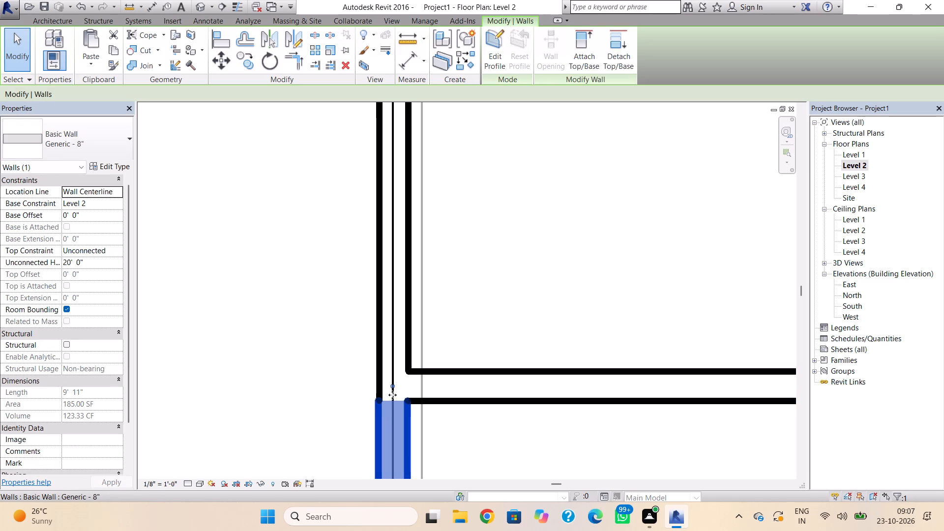
left_click_drag(393, 386, 391, 418)
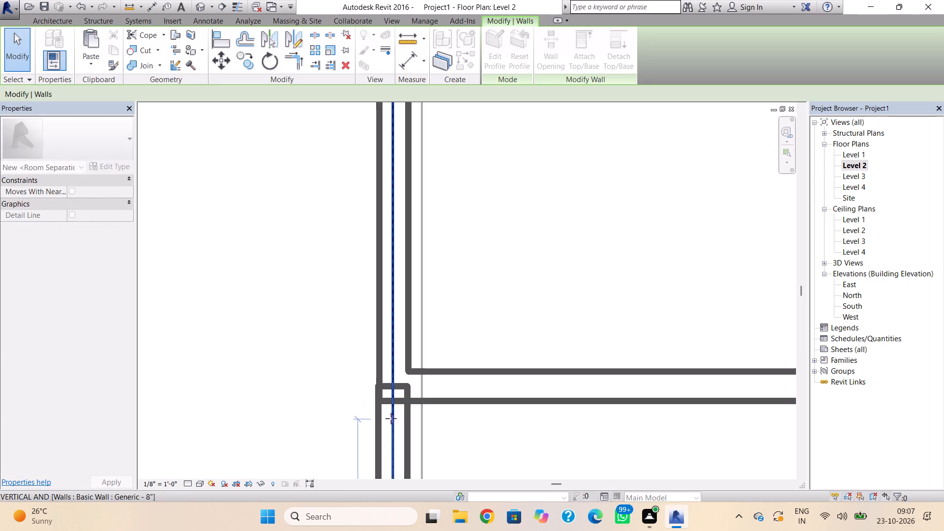
left_click_drag(391, 418, 391, 420)
scroll(392, 418, "up", 7)
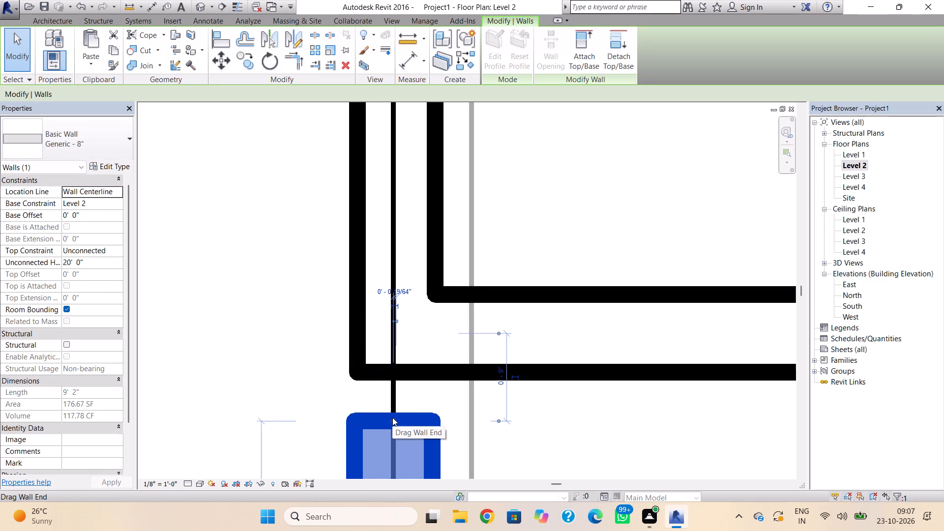
scroll(392, 417, "up", 4)
key("Right")
key("Right")
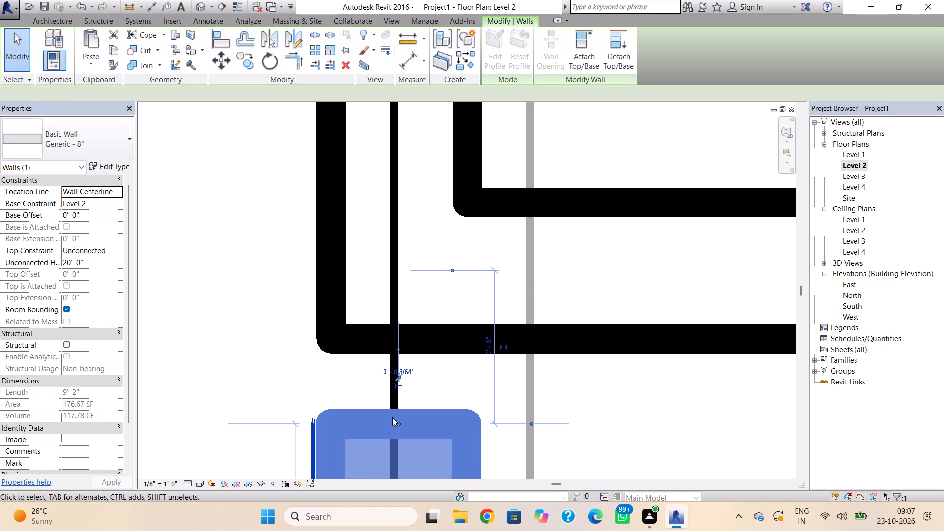
left_click_drag(392, 417, 394, 345)
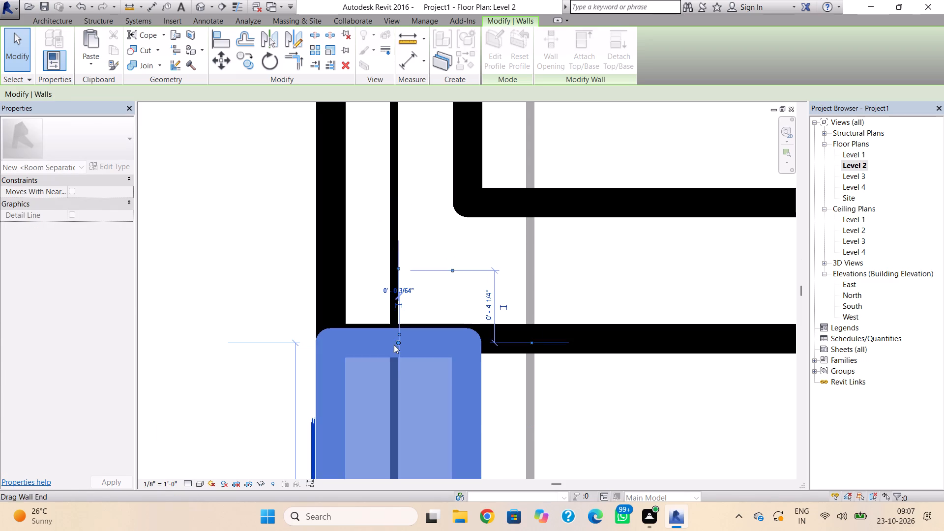
left_click_drag(399, 348, 401, 321)
key("Right")
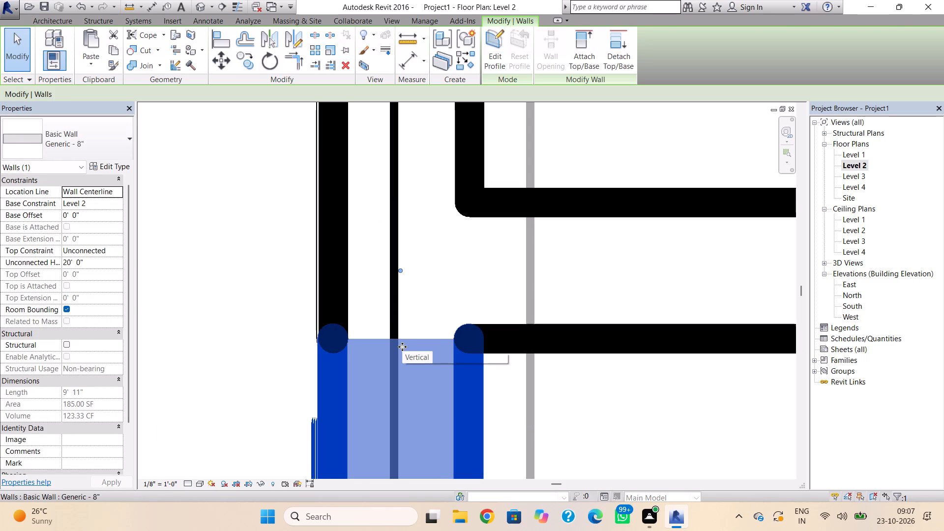
key("Escape")
Nudge the upper west wall slightly east, keeping it in line with the joined lower west wall.
scroll(445, 357, "down", 8)
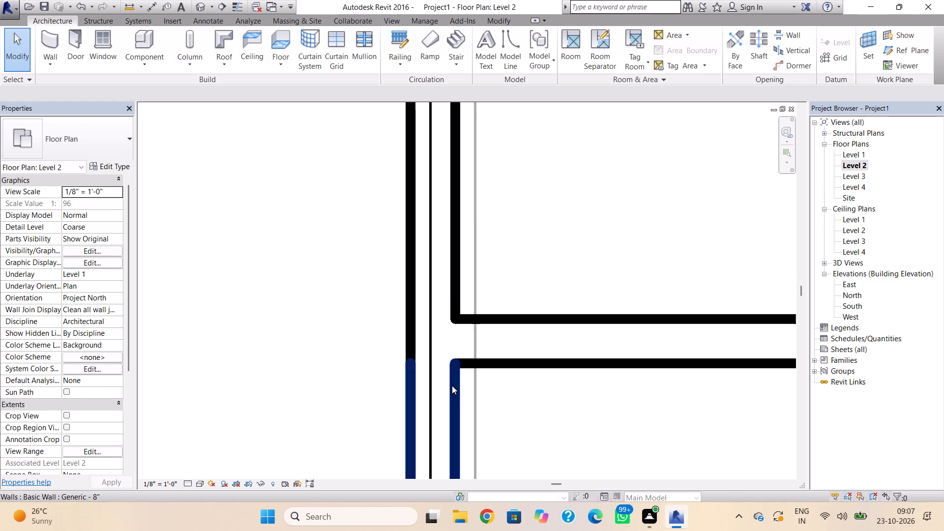
scroll(452, 385, "down", 7)
left_click(442, 362)
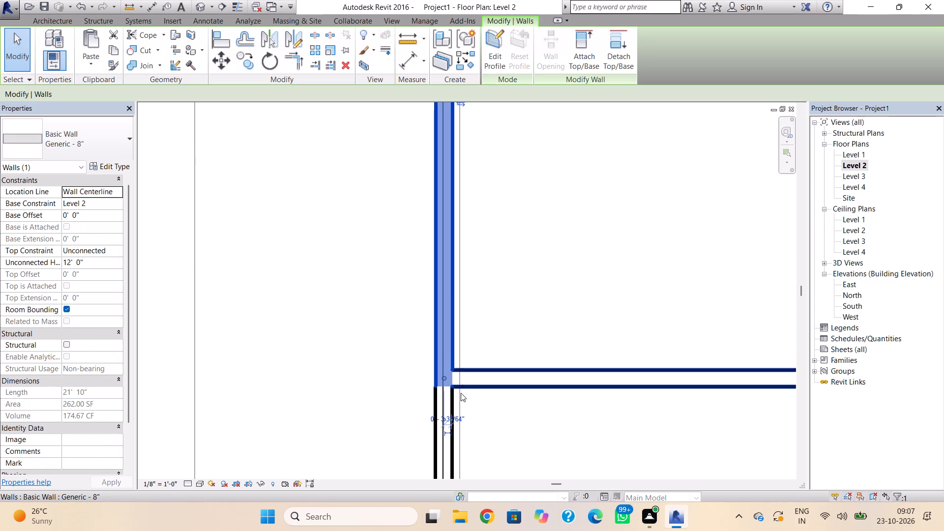
key("Right")
key("Right")
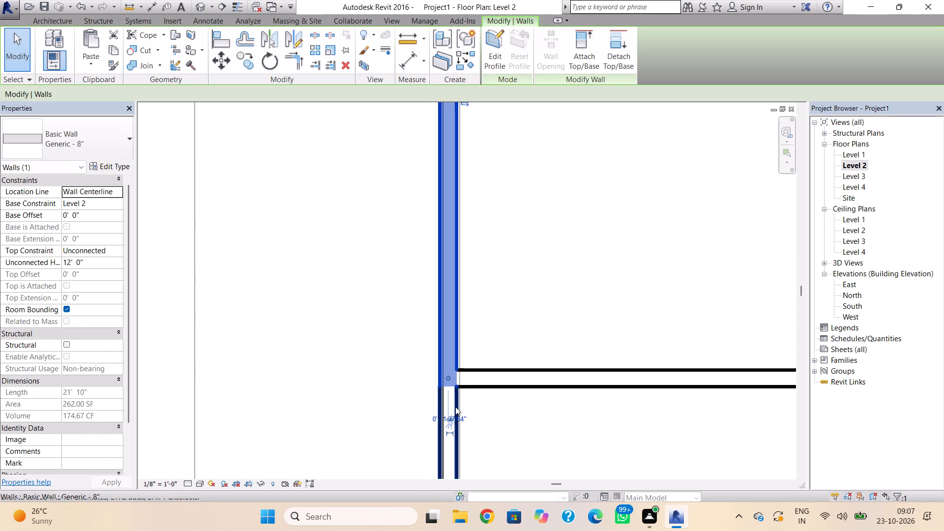
key("Right")
left_click(546, 308)
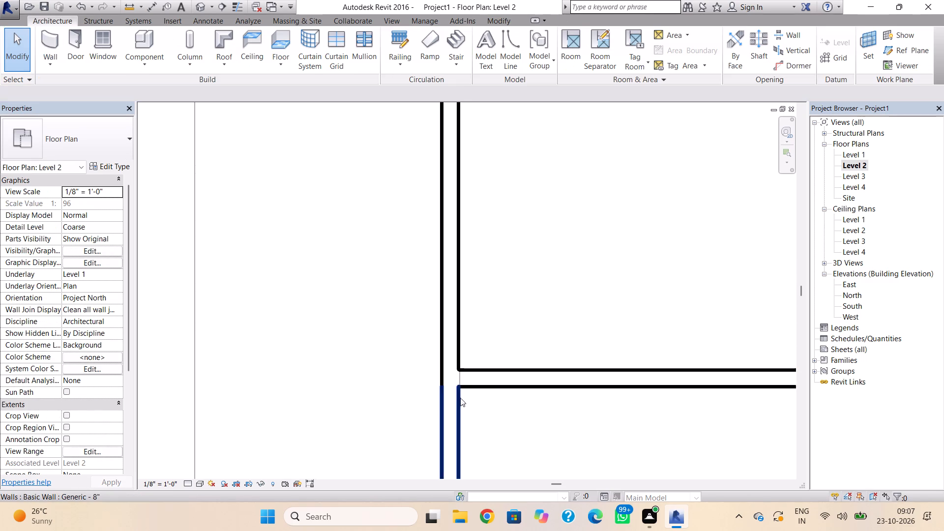
Examine the new walls behind the front feature wall in the 3D view from the front and east sides.
scroll(454, 400, "down", 7)
scroll(521, 369, "down", 3)
middle_click_drag(519, 372, 492, 317)
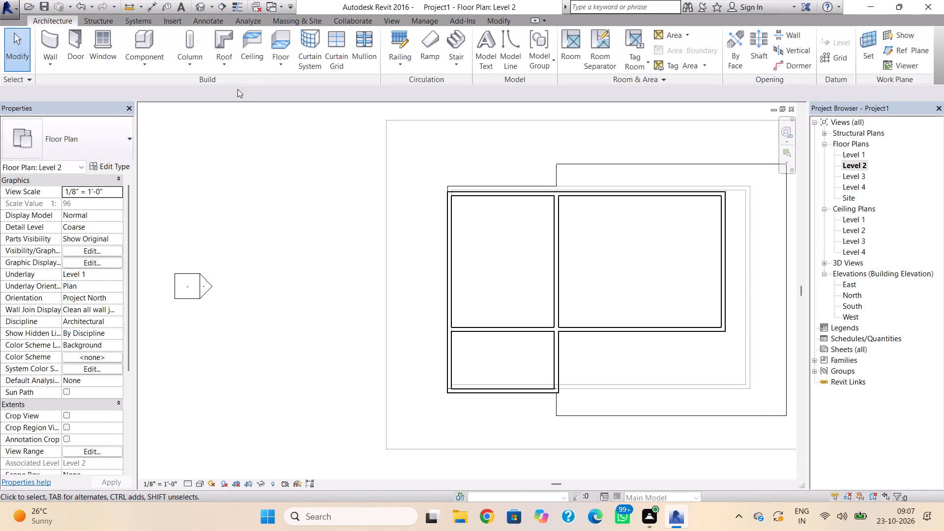
left_click(203, 10)
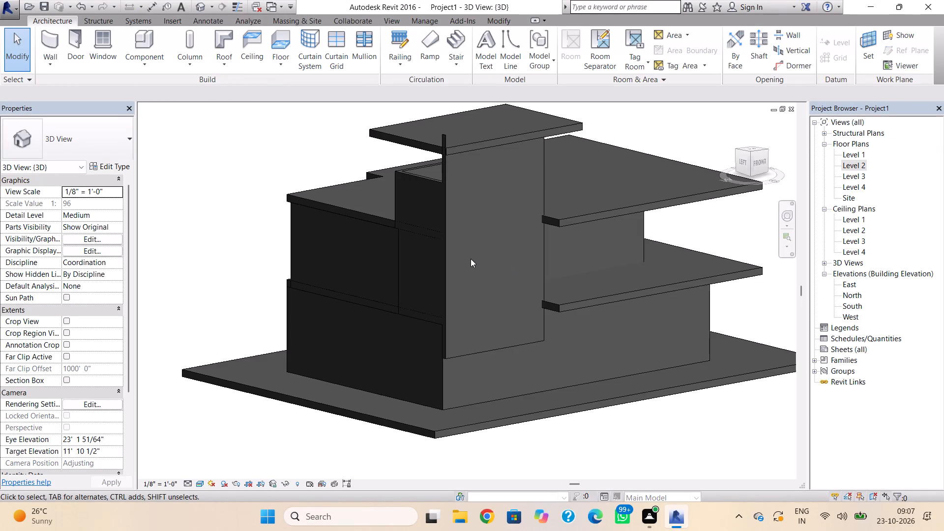
right_click_drag(584, 334, 512, 347, "shift")
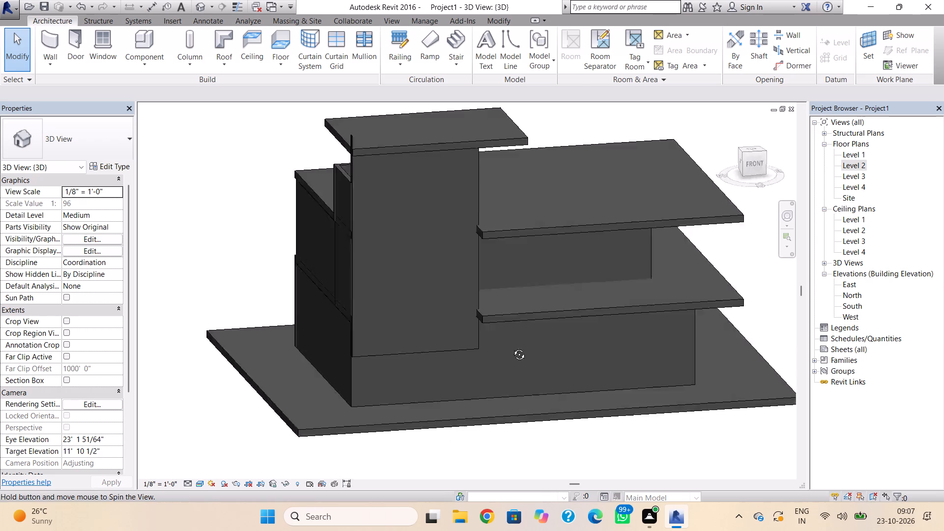
right_click_drag(512, 347, 401, 384, "shift")
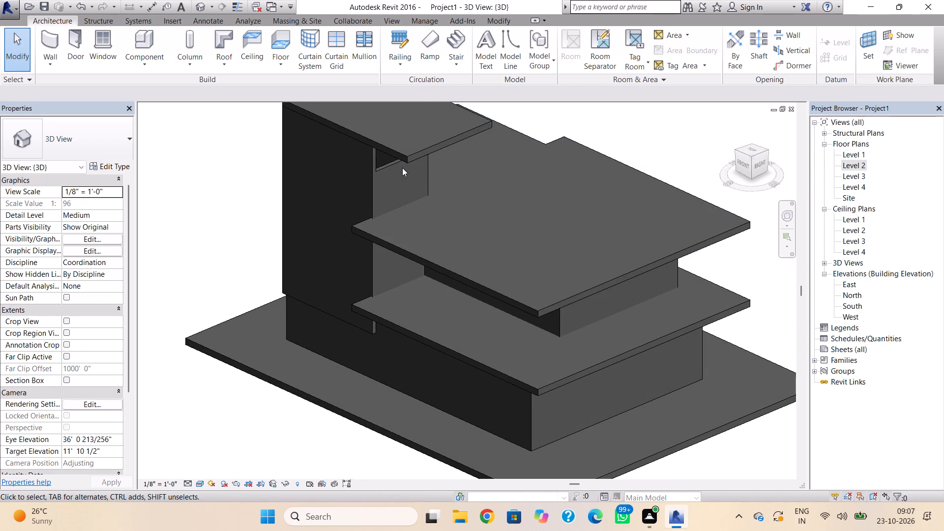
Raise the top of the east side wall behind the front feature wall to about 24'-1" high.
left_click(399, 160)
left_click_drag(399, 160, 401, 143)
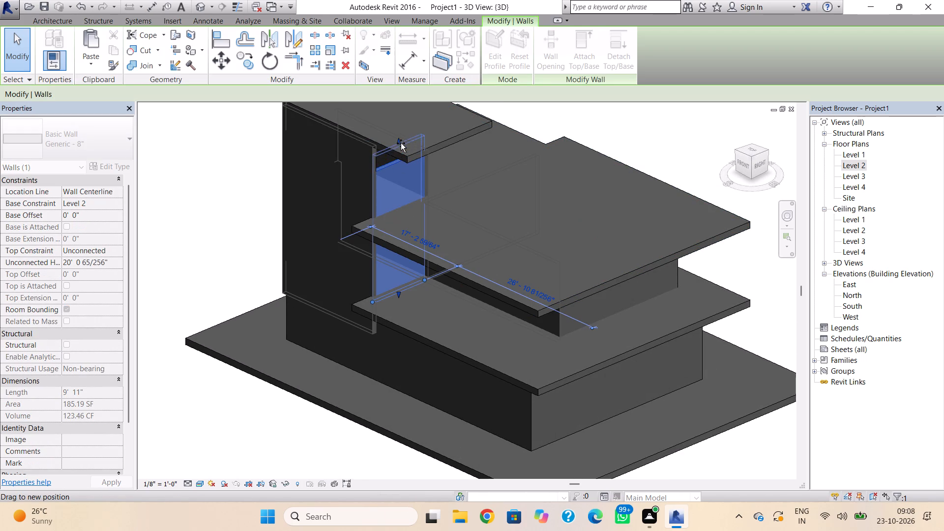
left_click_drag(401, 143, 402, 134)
Raise the top of the west side wall to the underside of the upper roof, making it 24'-0" high.
right_click_drag(395, 230, 598, 241, "shift")
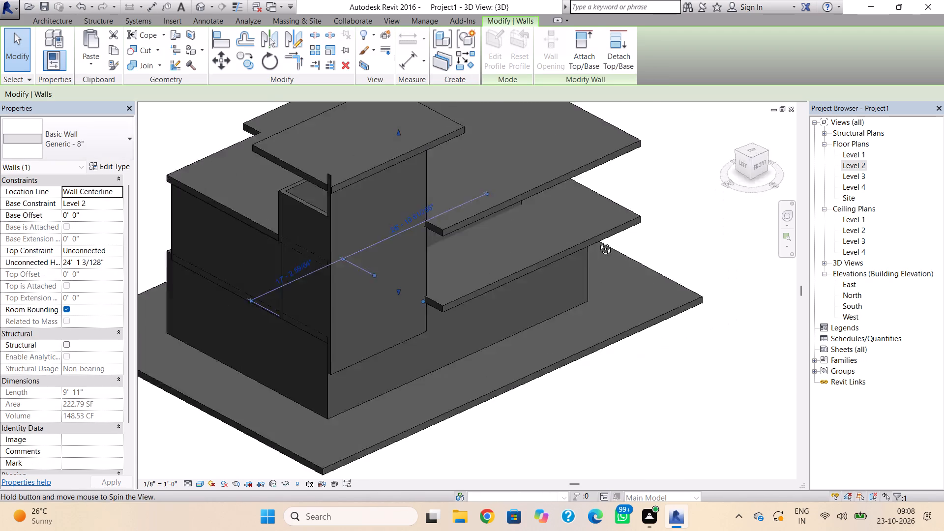
right_click_drag(598, 241, 693, 203, "shift")
left_click(430, 197)
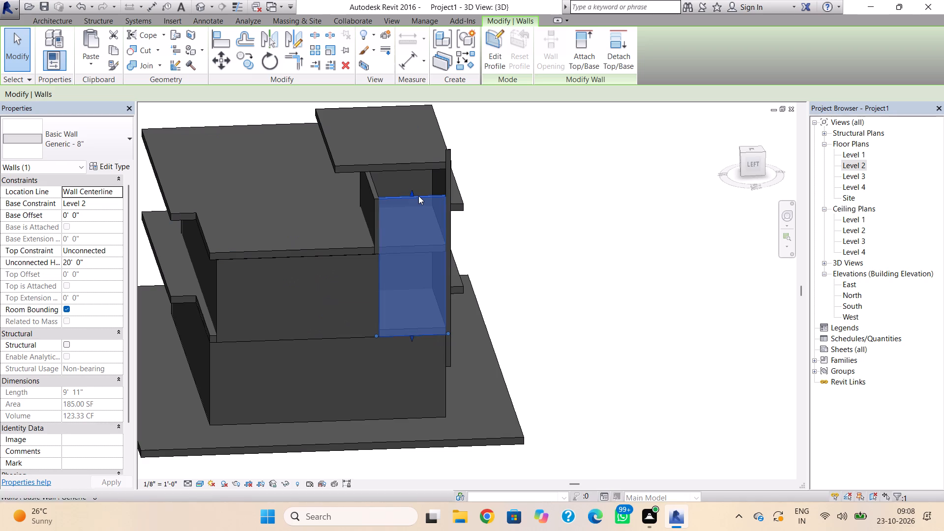
left_click_drag(415, 196, 420, 169)
Raise the top of the rear wall behind the front feature wall to the upper roof's underside, 24'-0" high.
right_click_drag(395, 206, 424, 211, "shift")
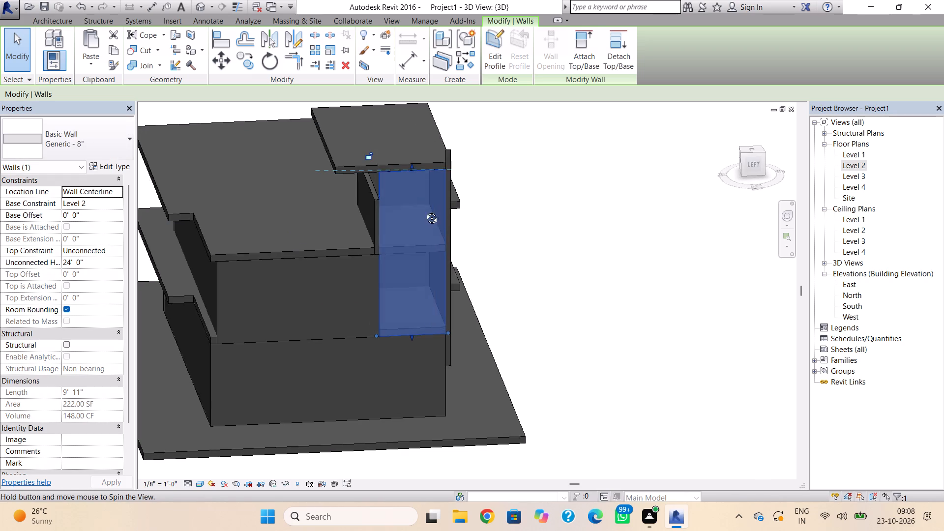
right_click_drag(424, 211, 573, 141, "shift")
left_click(371, 191)
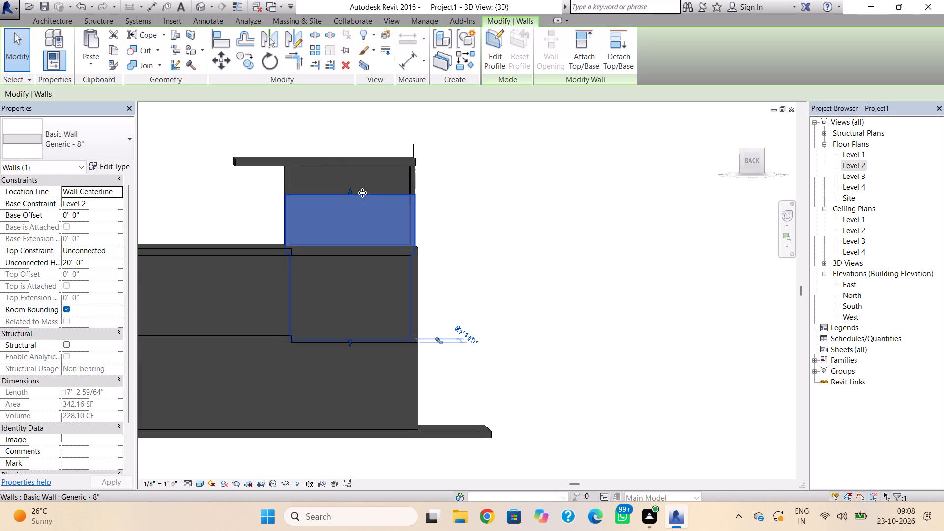
left_click_drag(352, 193, 357, 171)
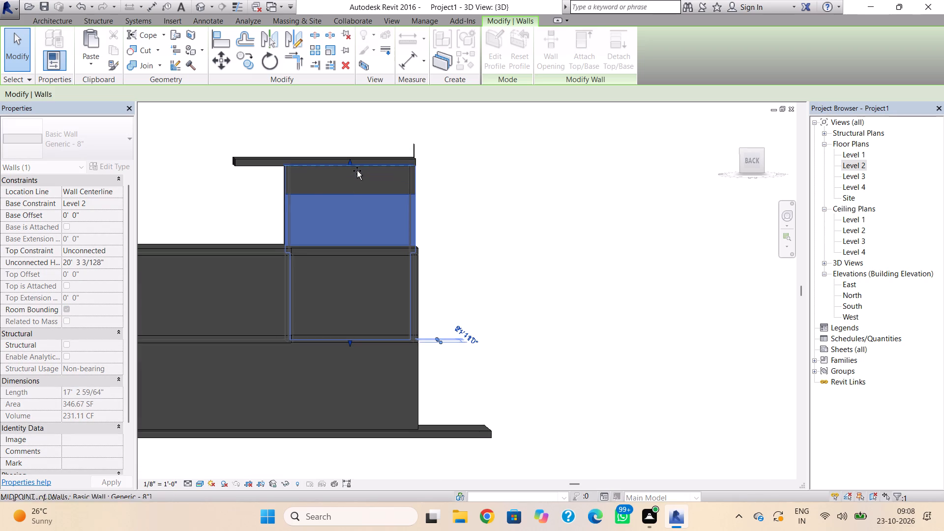
left_click_drag(357, 171, 357, 170)
Extend the east side wall's top up to the upper roof, making the wall 25'-0" high.
right_click_drag(344, 196, 528, 164, "shift")
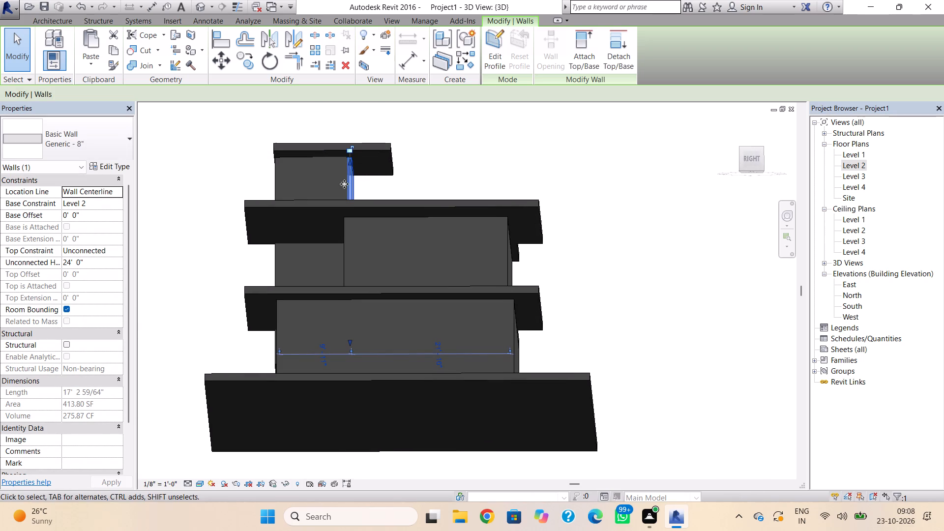
left_click(324, 155)
left_click(317, 161)
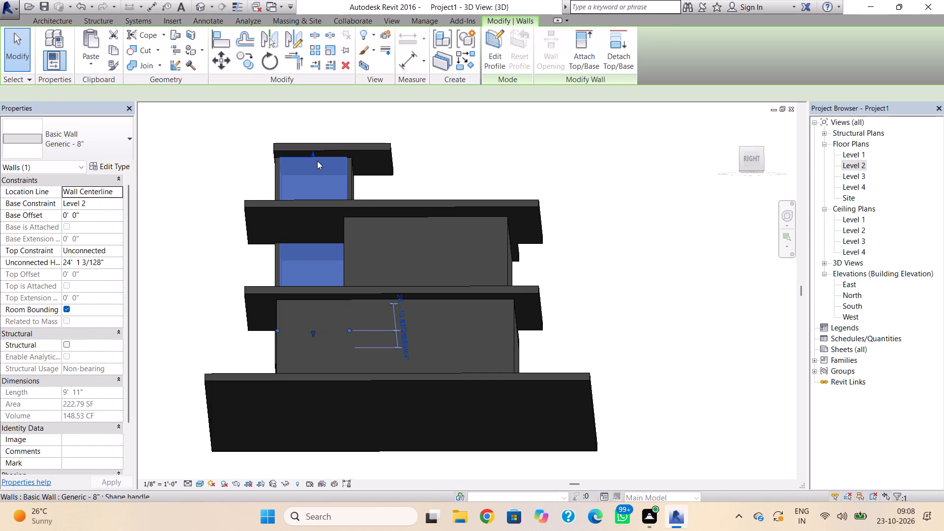
left_click(313, 152)
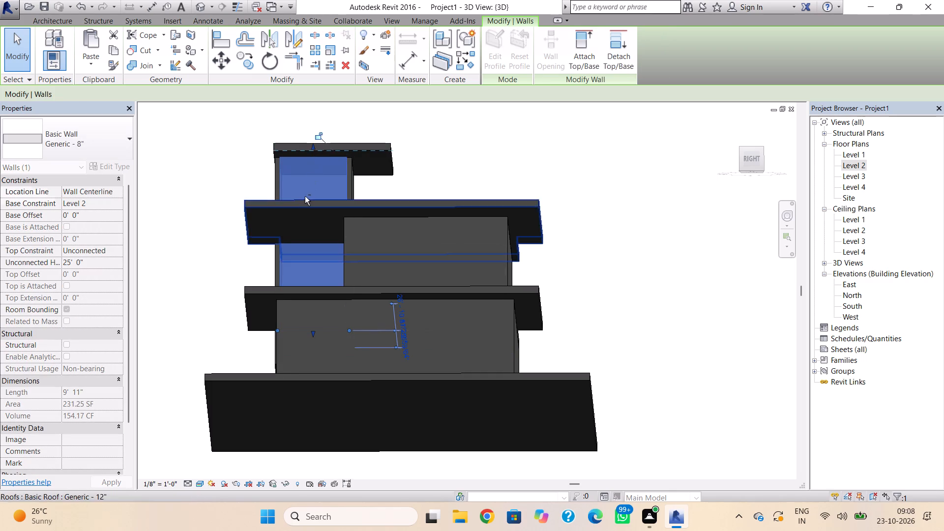
right_click_drag(304, 196, 544, 345, "shift")
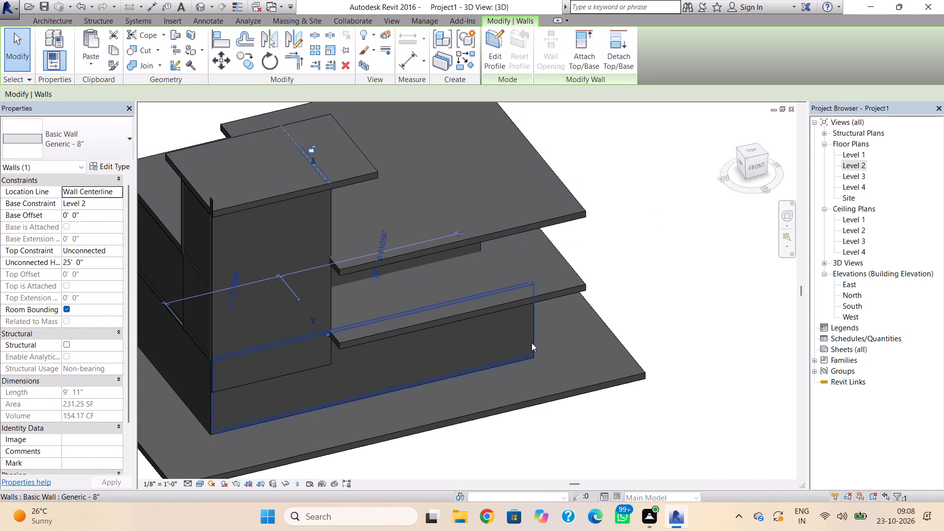
key("Escape")
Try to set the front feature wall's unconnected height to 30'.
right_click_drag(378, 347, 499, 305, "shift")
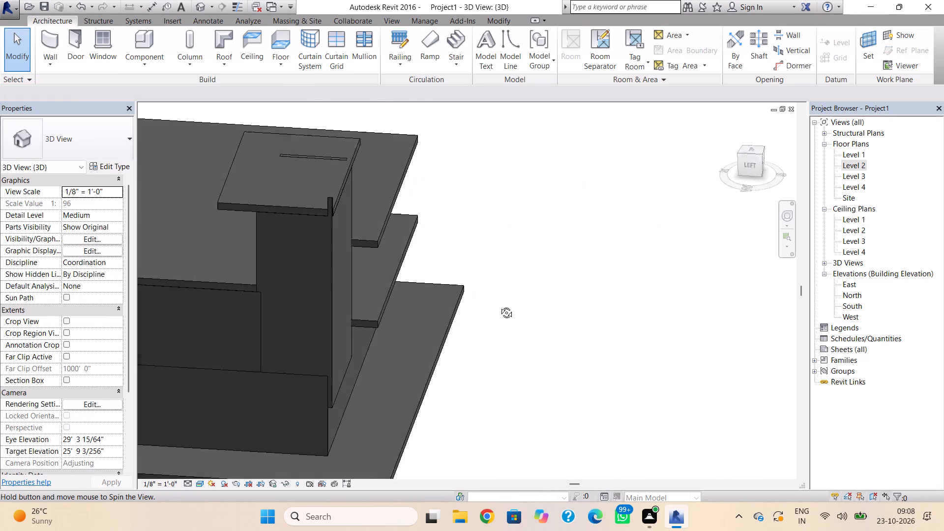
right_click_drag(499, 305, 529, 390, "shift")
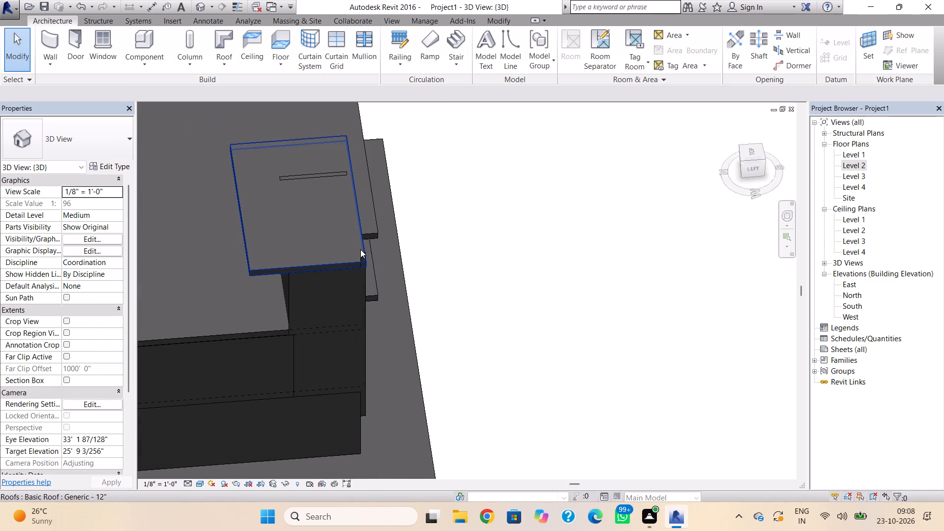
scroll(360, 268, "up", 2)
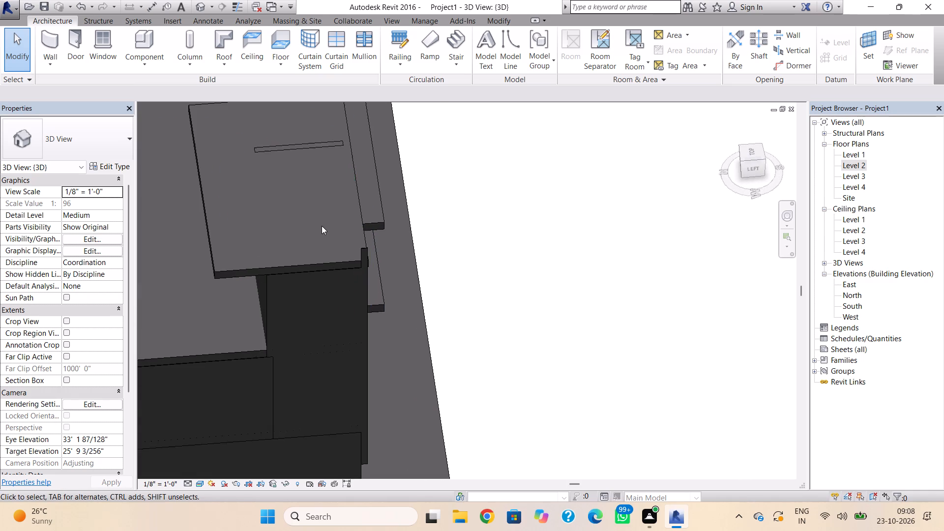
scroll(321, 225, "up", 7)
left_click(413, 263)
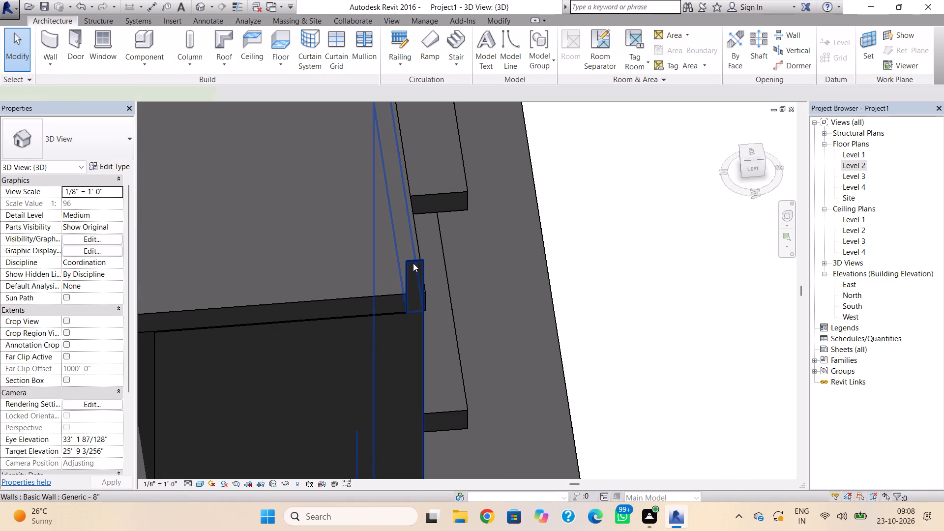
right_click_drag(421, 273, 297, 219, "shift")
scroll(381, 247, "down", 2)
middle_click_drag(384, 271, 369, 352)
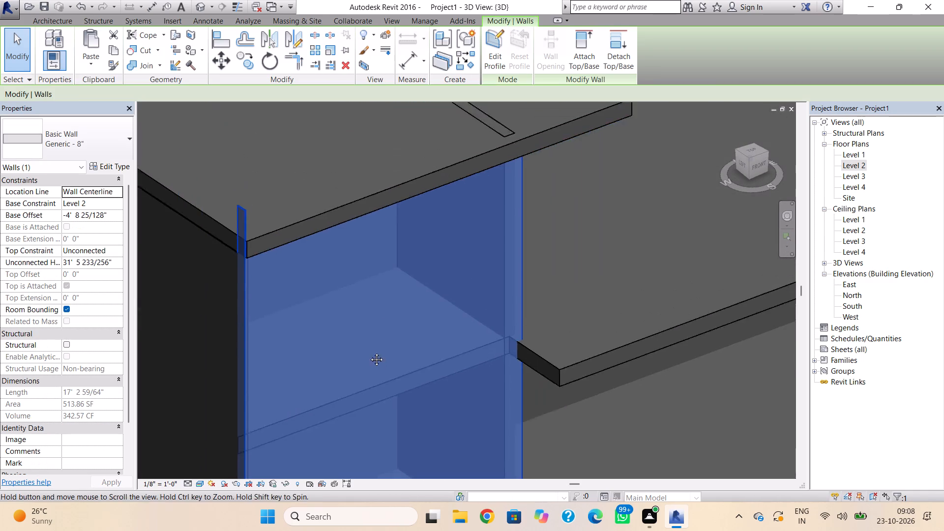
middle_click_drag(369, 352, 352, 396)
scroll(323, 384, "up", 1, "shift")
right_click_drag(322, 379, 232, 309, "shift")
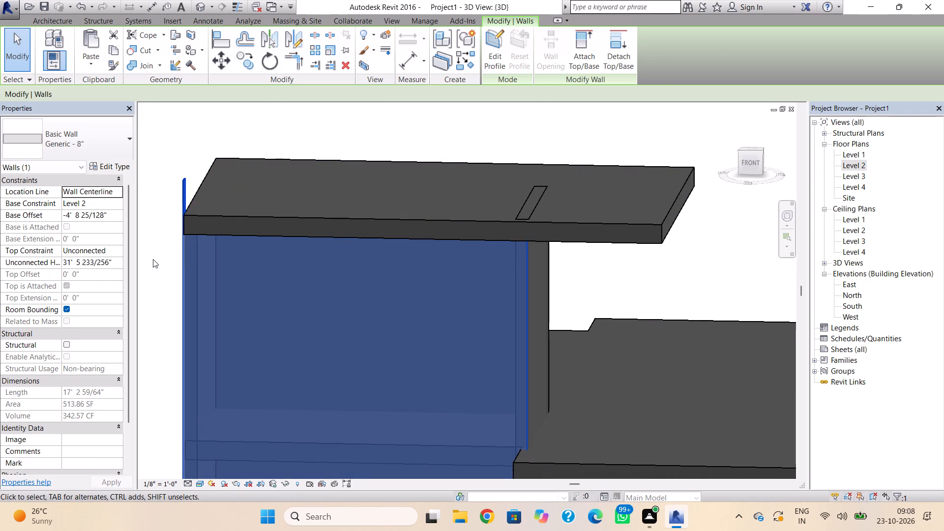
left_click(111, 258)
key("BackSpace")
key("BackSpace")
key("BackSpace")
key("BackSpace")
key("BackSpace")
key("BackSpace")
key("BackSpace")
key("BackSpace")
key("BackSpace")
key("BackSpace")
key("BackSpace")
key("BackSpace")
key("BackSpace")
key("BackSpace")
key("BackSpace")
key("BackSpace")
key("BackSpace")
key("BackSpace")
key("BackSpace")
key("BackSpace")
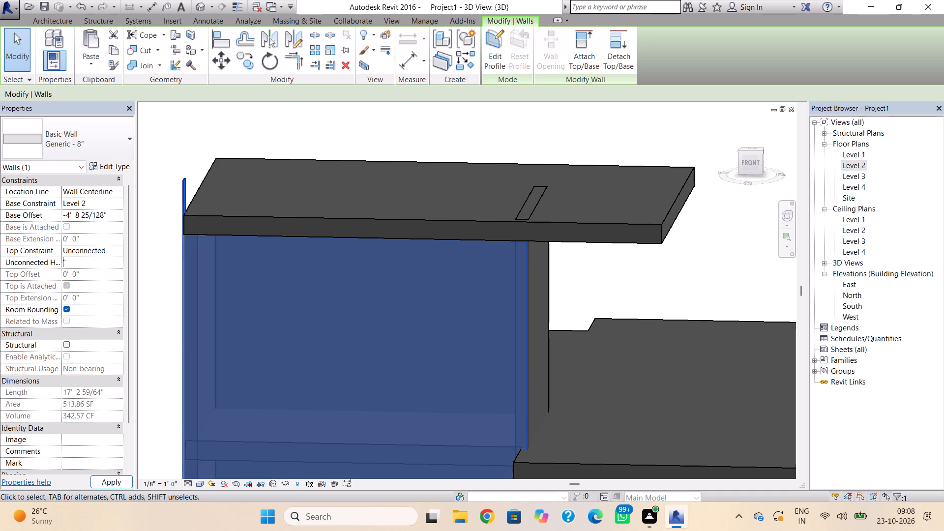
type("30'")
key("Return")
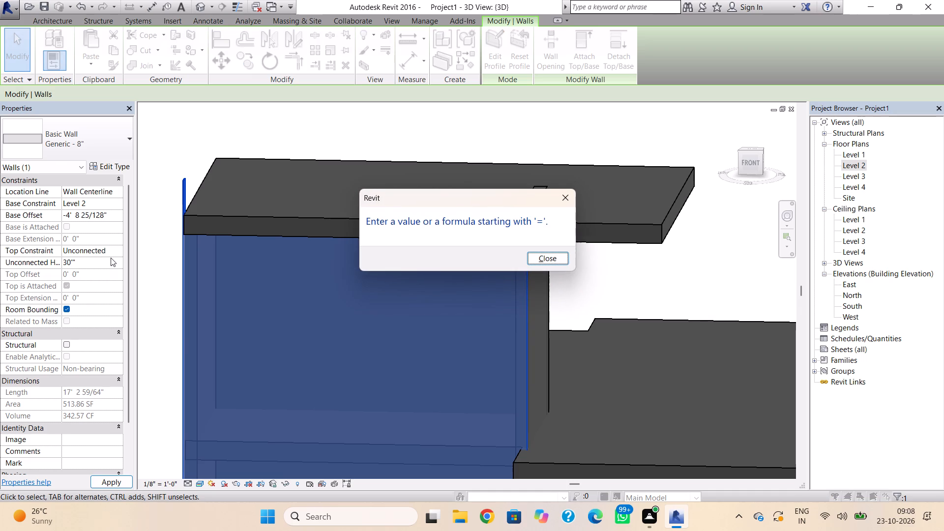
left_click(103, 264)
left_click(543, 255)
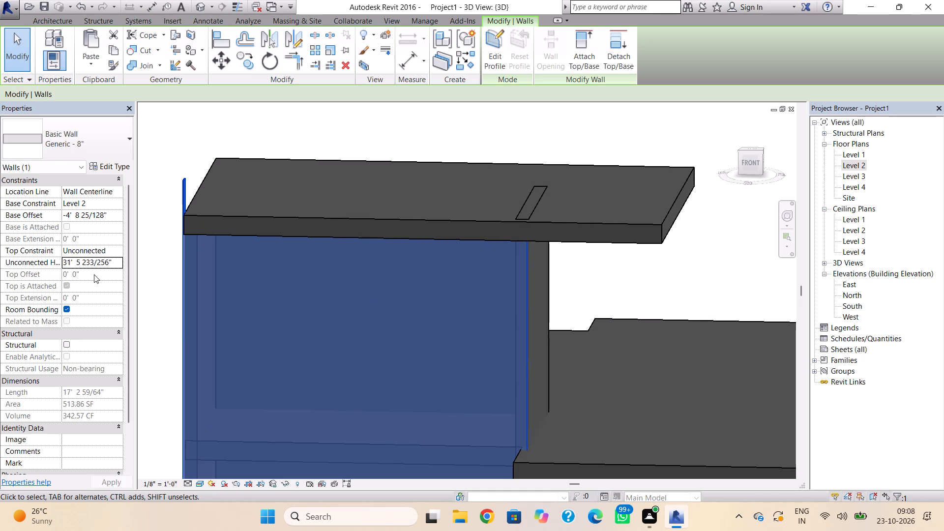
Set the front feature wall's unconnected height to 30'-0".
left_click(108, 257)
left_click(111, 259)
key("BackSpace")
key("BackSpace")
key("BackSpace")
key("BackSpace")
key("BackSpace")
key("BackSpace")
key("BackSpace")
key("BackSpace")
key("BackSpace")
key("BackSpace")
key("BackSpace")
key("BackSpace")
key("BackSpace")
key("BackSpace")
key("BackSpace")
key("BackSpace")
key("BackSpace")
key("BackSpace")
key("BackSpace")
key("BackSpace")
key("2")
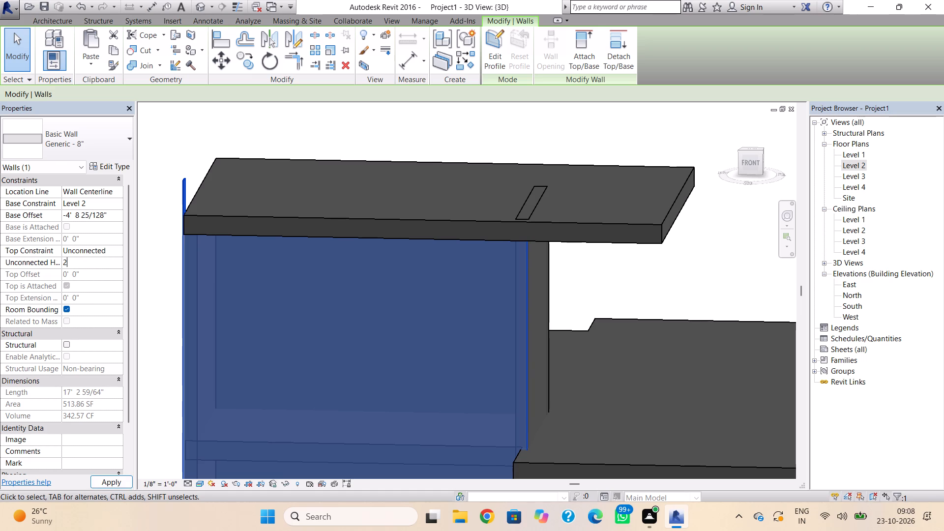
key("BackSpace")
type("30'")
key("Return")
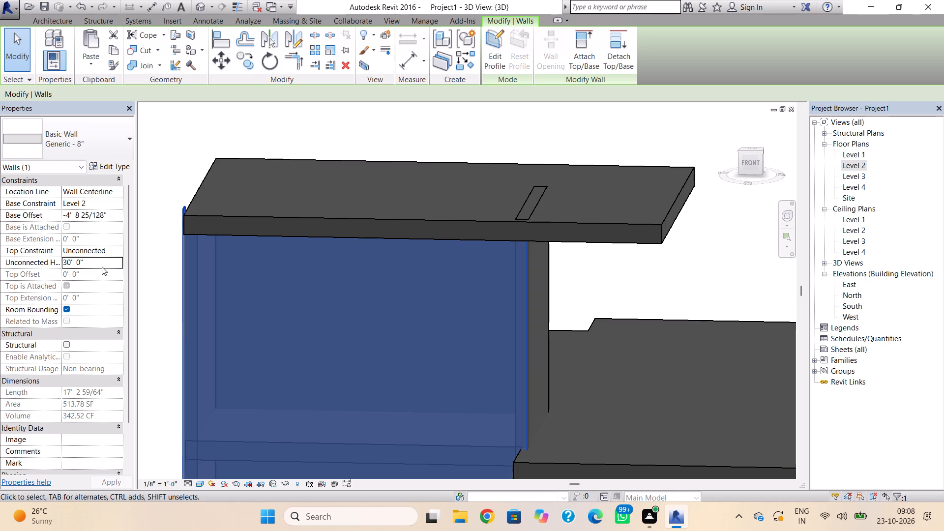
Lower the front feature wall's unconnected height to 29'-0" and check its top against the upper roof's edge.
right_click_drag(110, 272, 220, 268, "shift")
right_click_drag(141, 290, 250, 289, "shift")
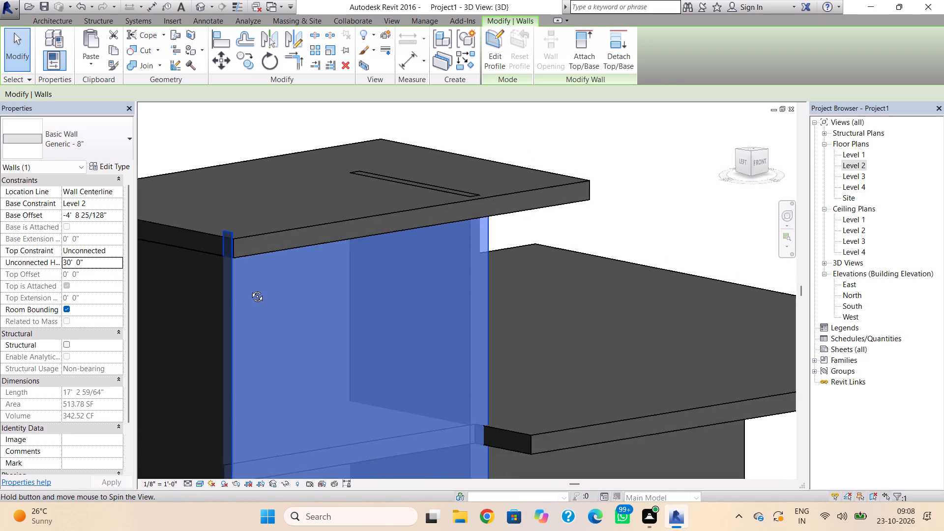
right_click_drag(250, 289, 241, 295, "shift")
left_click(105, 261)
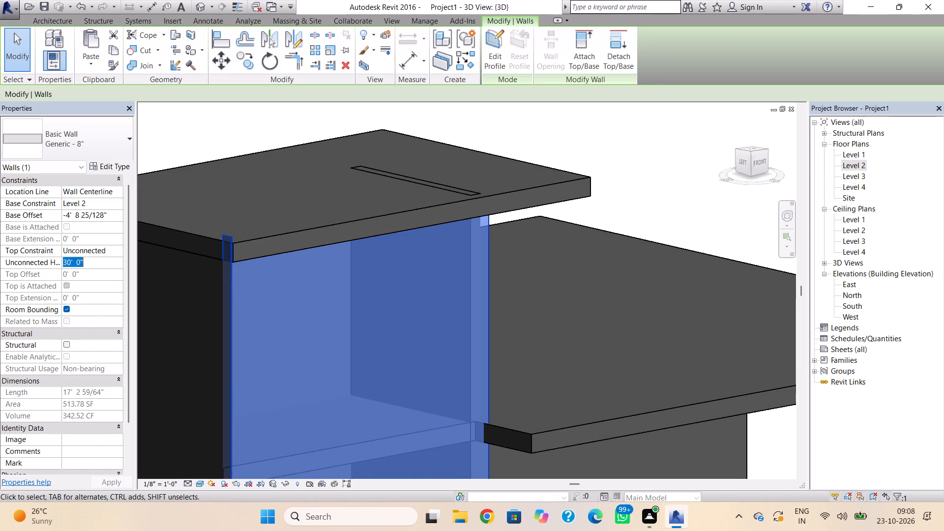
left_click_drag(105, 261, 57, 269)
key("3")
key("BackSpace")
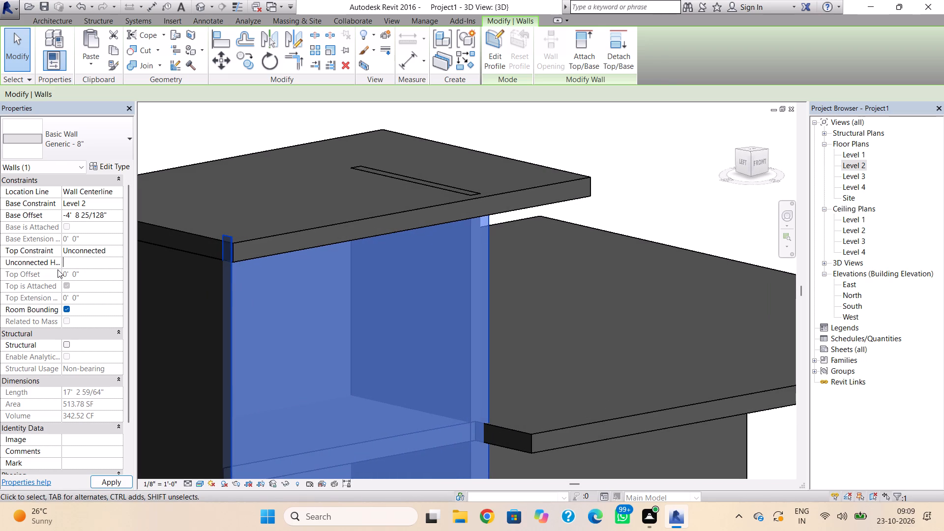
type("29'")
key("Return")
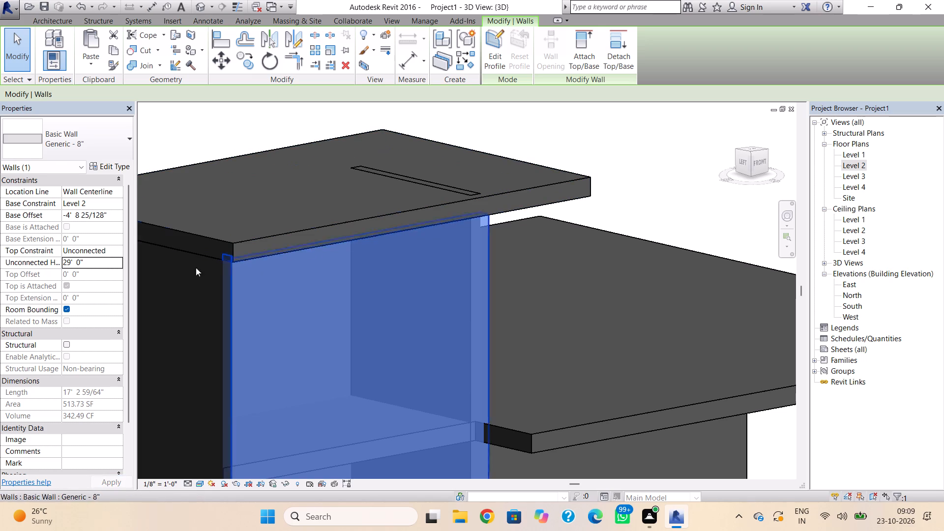
Reduce the front feature wall's unconnected height to 28'-6" so its top sits below the upper roof.
left_click_drag(116, 265, 76, 263)
left_click_drag(98, 264, 67, 267)
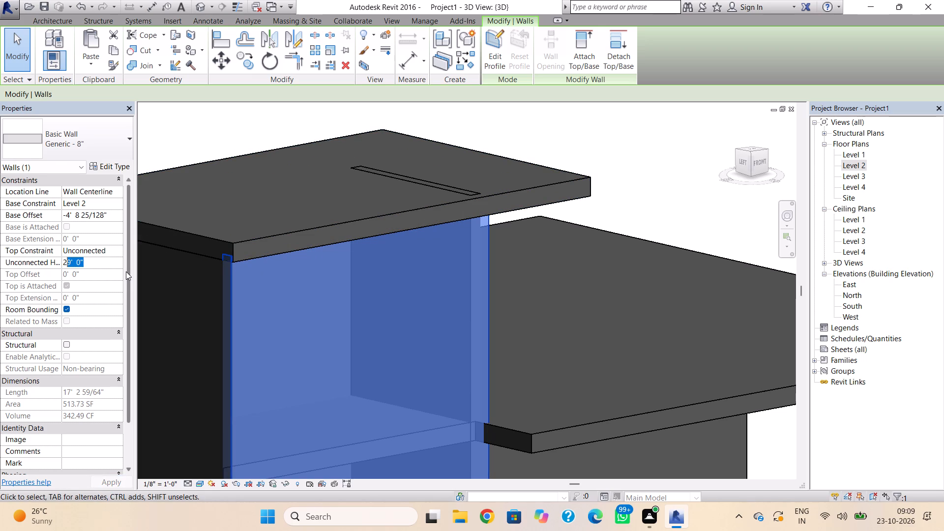
key("BackSpace")
key("BackSpace")
key("BackSpace")
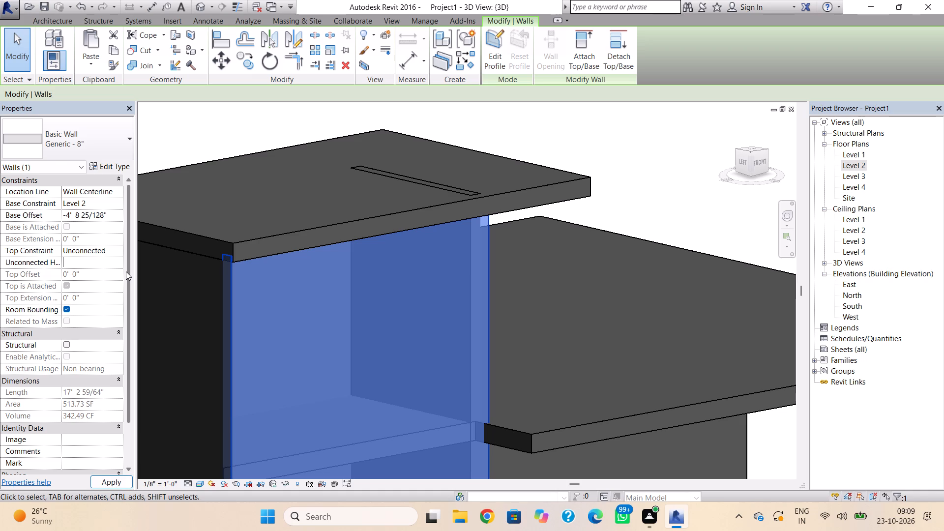
type("28.5'")
key("Return")
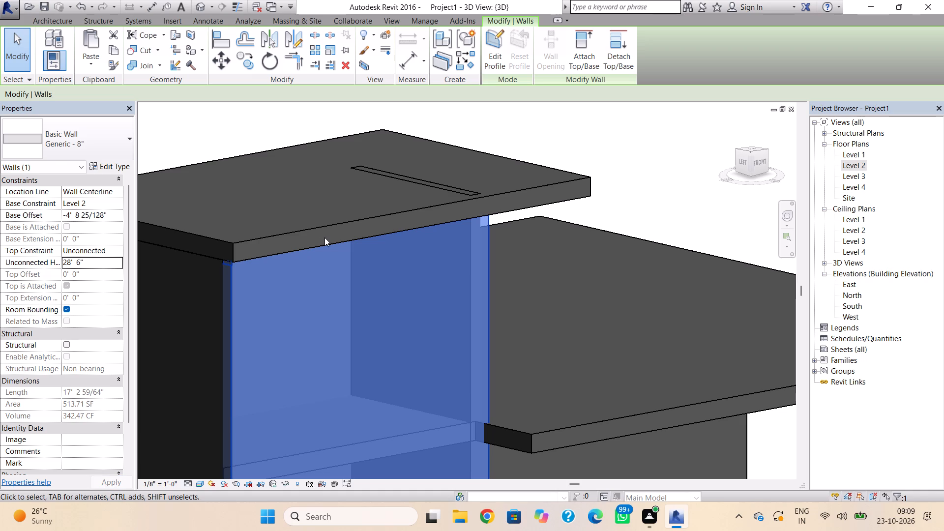
scroll(225, 252, "up", 5)
key("Escape")
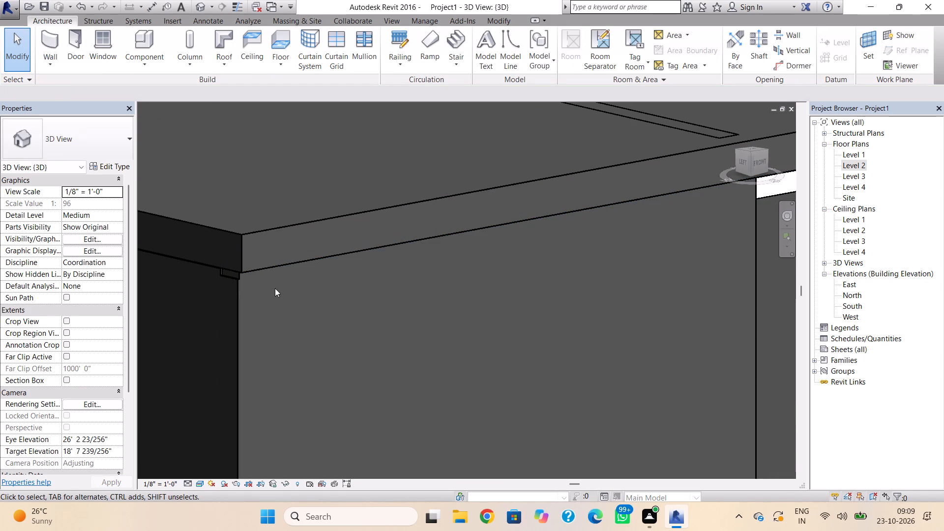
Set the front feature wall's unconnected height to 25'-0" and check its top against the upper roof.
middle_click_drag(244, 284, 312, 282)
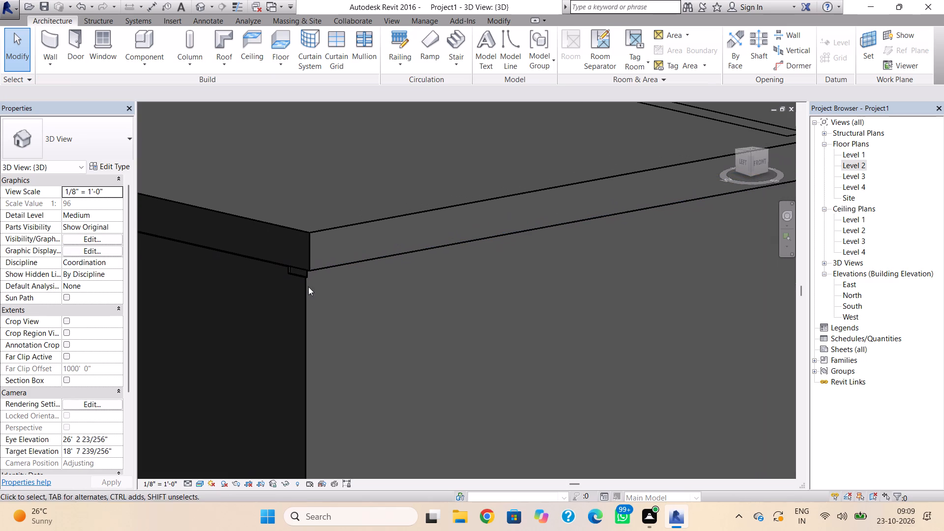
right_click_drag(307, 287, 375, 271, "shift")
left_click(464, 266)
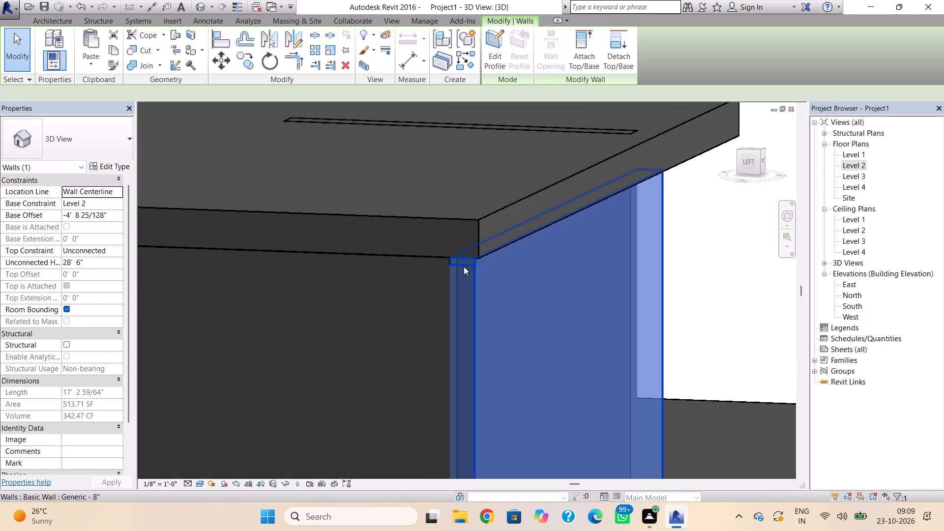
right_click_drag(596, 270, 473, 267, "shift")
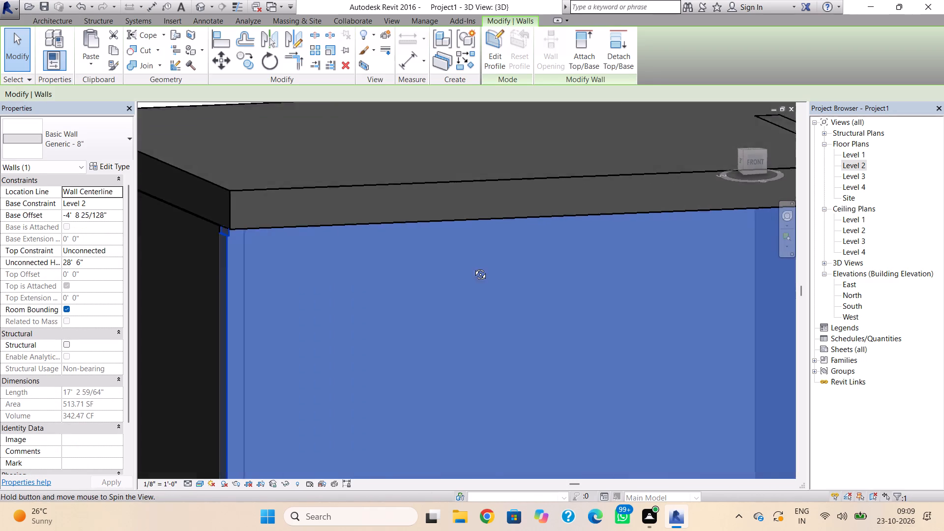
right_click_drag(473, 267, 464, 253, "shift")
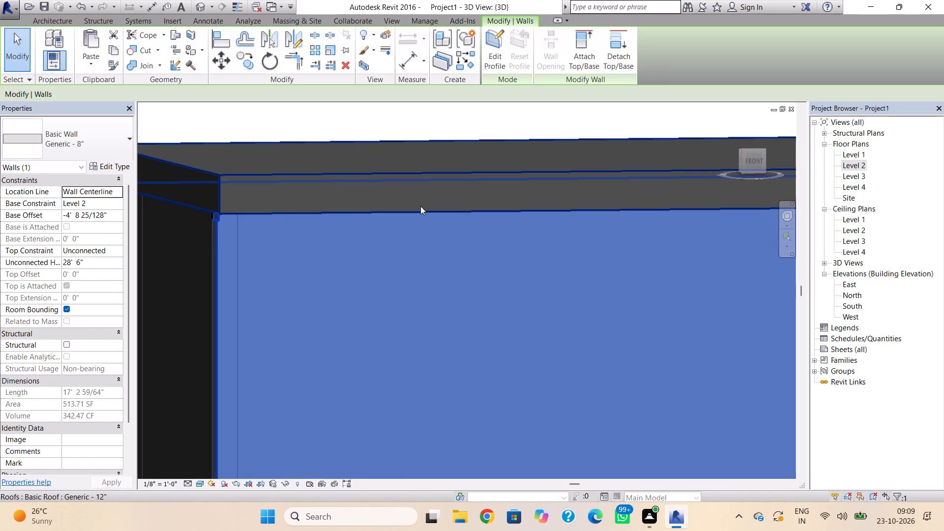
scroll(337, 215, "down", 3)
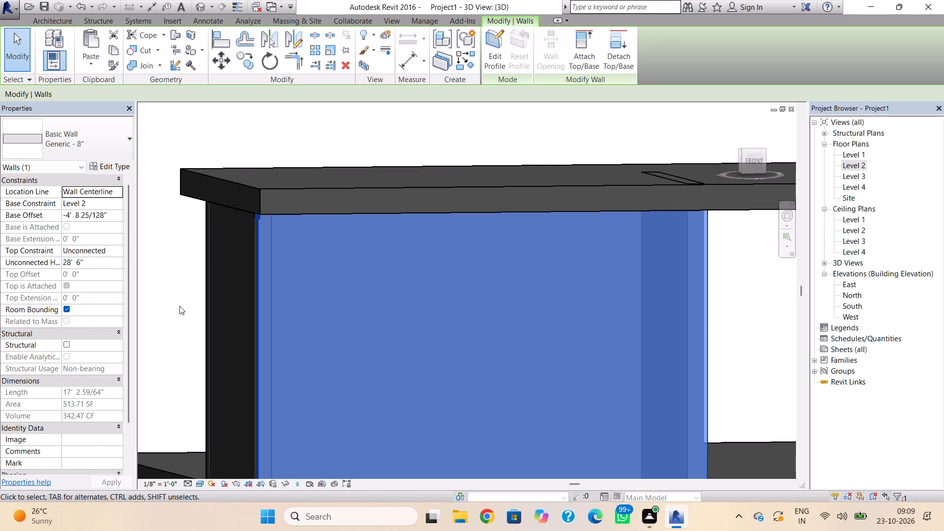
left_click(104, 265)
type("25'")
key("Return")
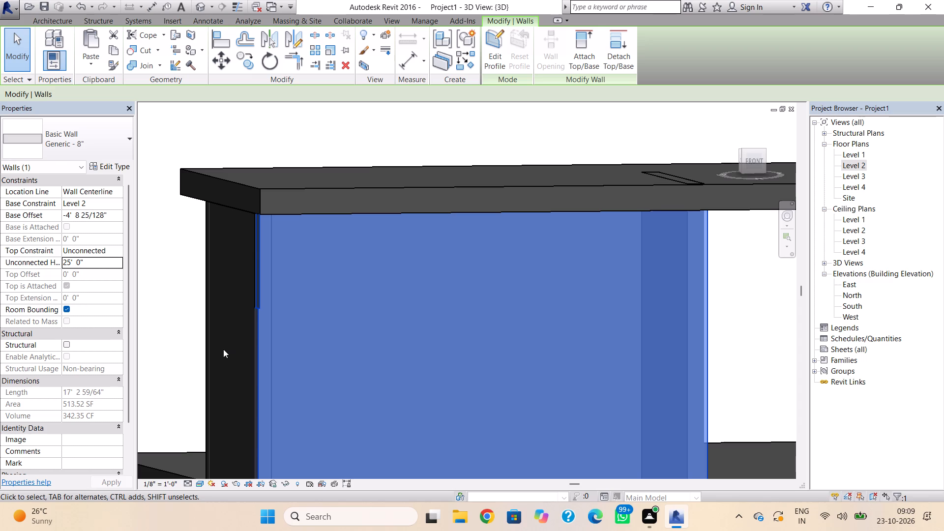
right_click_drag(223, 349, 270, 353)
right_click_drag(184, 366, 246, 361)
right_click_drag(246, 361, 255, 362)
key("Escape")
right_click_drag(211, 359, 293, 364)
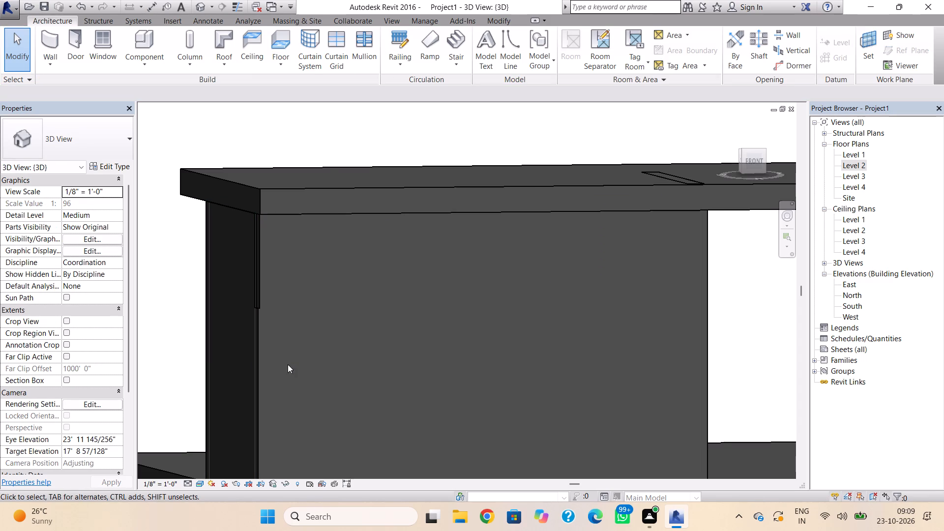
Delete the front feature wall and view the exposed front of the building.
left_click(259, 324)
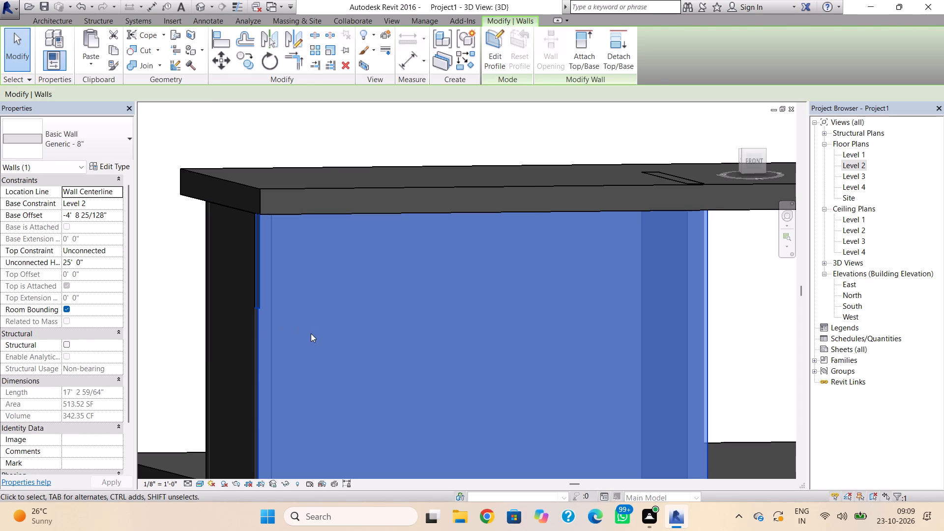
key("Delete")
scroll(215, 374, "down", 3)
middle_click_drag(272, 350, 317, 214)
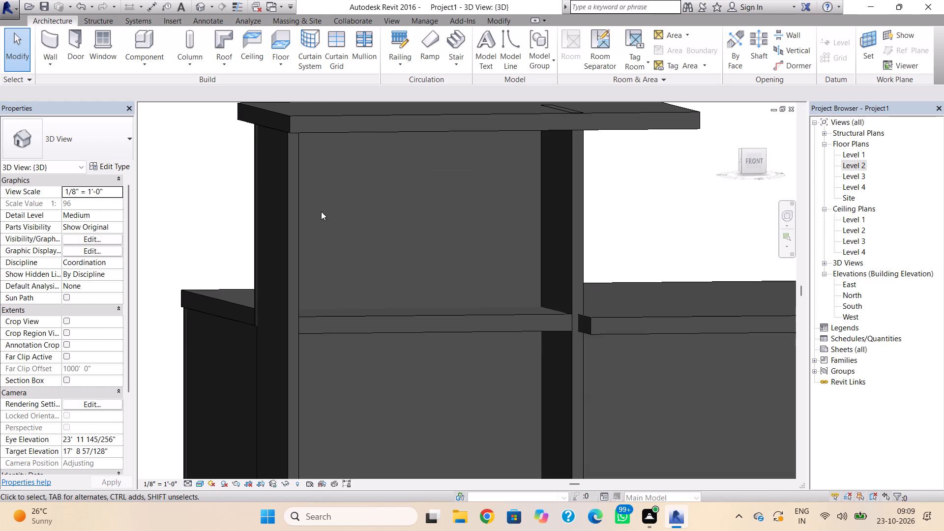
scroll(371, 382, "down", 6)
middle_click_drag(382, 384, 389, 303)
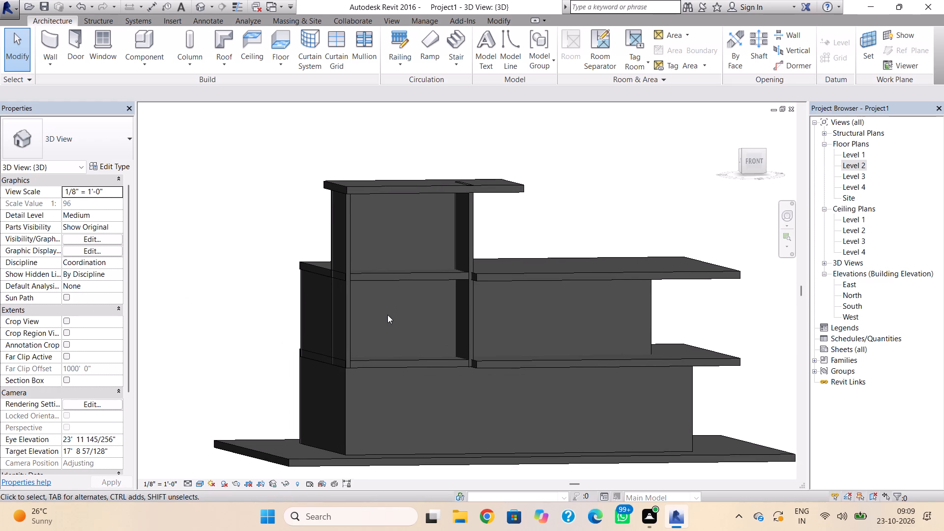
Undo the front feature wall's deletion, its height changes and the earlier edits to the south-west side walls.
key("ctrl+z")
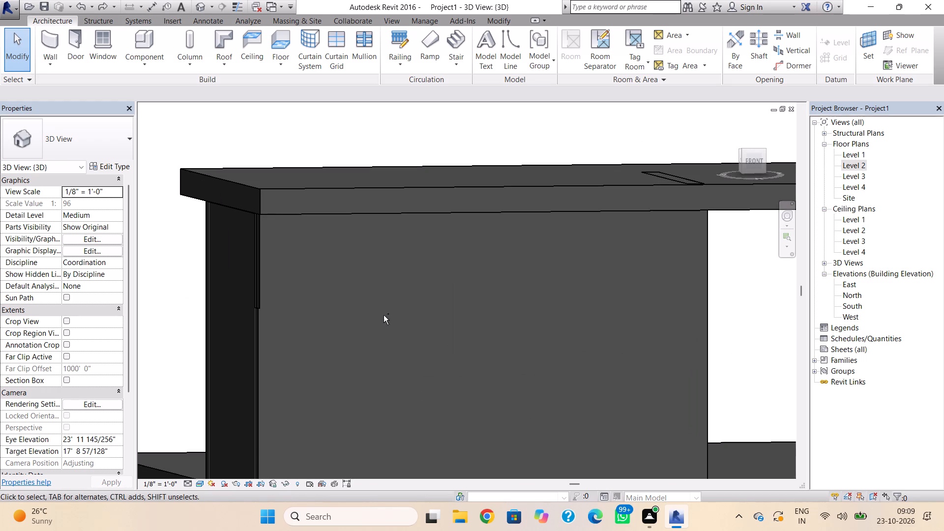
key("ctrl+z")
key("ctrl+z")
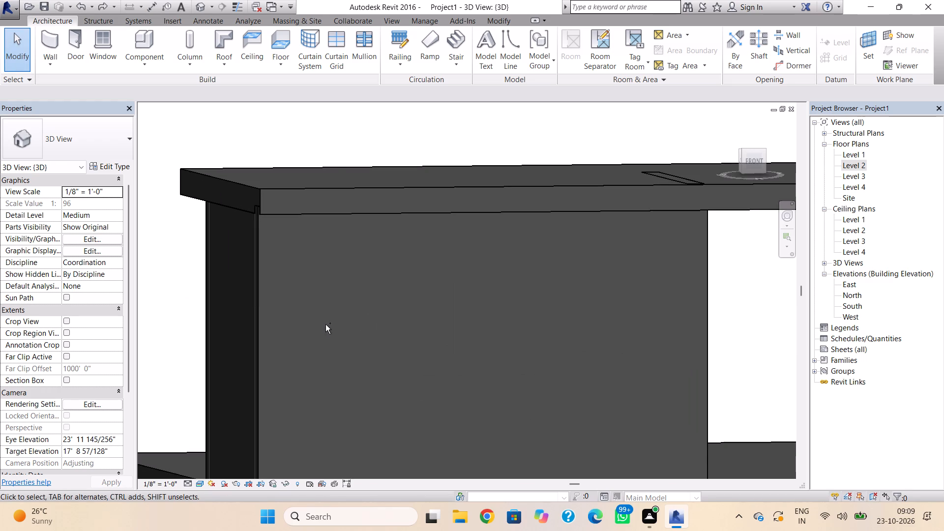
key("ctrl+z")
key("ctrl+z")
key("ctrl+z")
key("ctrl+z")
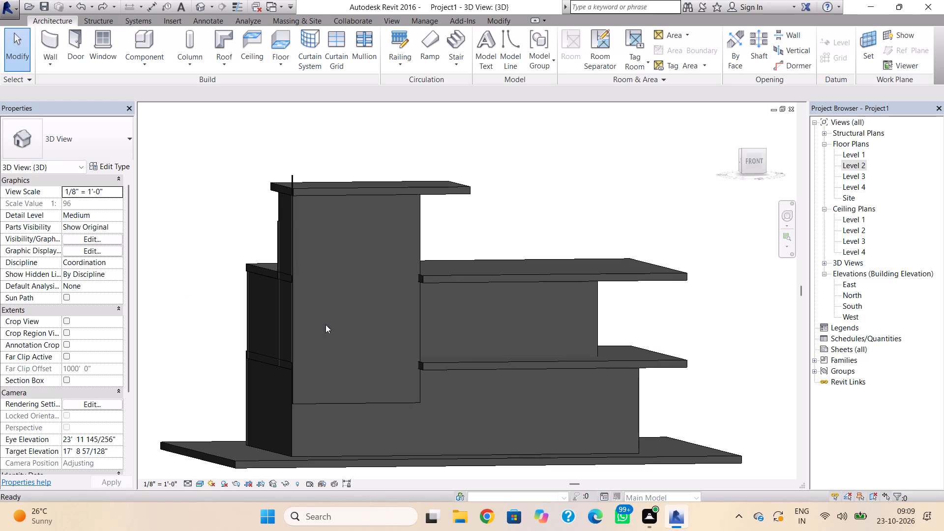
key("ctrl+z")
key("ctrl+z")
key("ctrl+z")
key("ctrl+z")
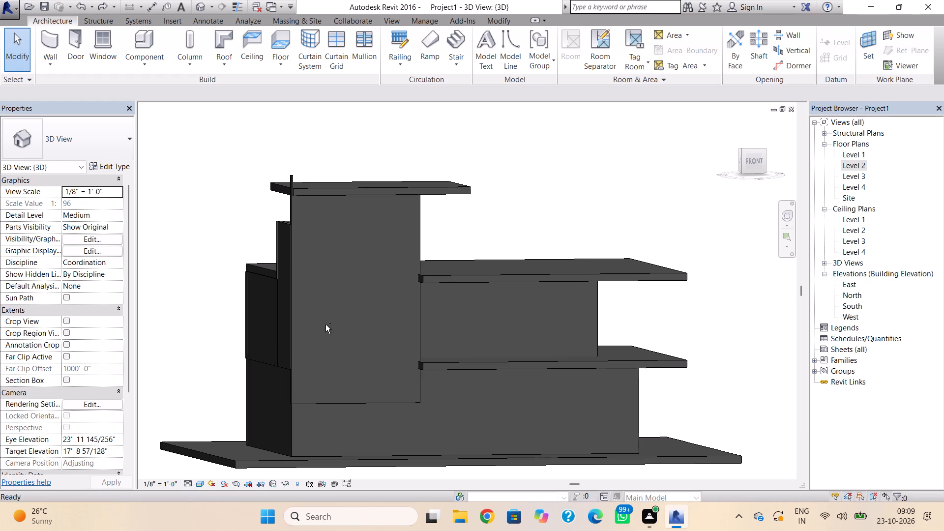
key("ctrl+z")
key("ctrl+z")
key("ctrl+z")
key("ctrl+z")
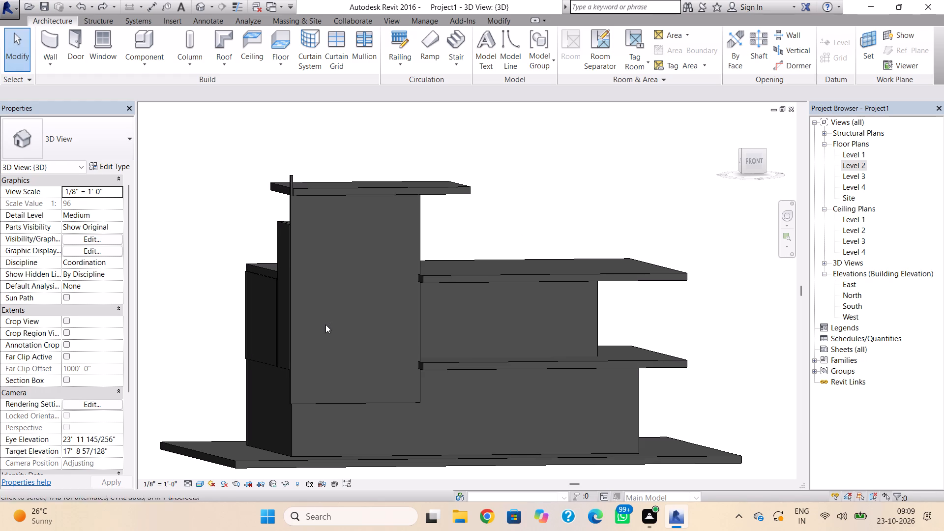
key("ctrl+z")
key("ctrl+z")
key("ctrl+z")
key("ctrl+z")
key("ctrl+z")
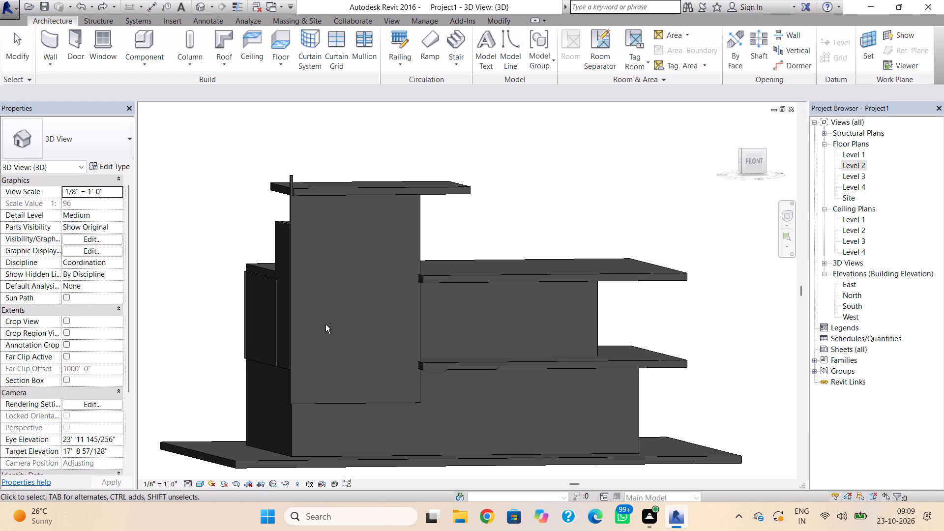
key("ctrl+z")
key("ctrl+z")
right_click_drag(320, 324, 324, 326, "ctrl")
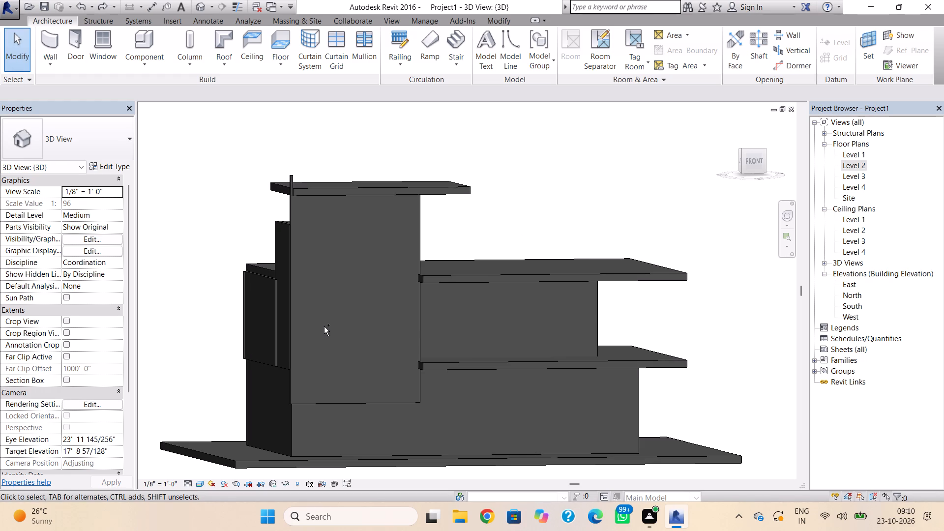
right_click_drag(324, 326, 337, 330, "ctrl")
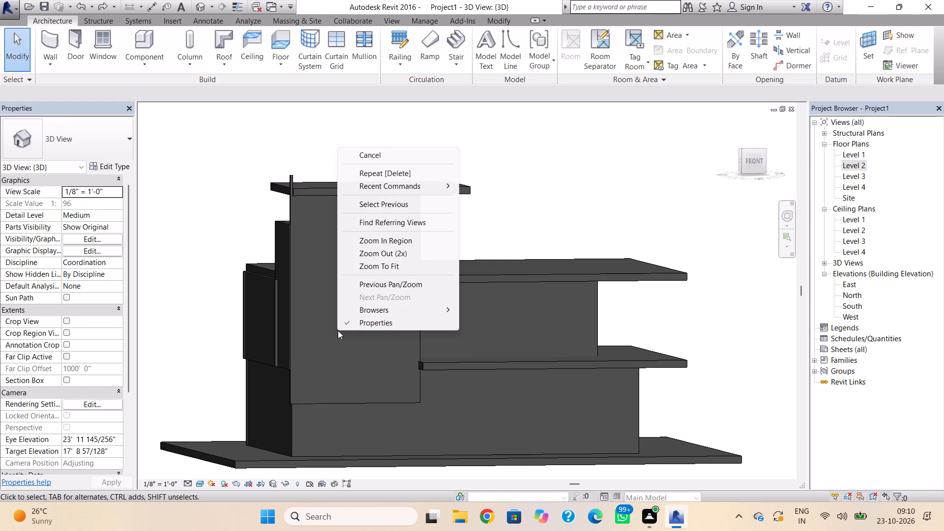
Redo the first few of the undone edits to the south-west side walls.
key("ctrl+y")
key("ctrl+y")
key("ctrl+y")
key("ctrl+y")
key("ctrl+y")
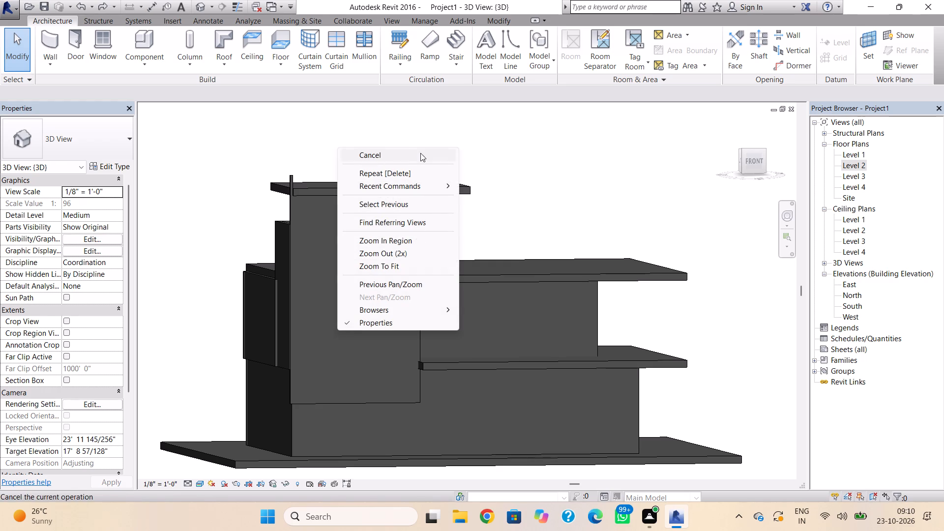
left_click(416, 147, "ctrl")
key("ctrl+y")
key("ctrl+y")
key("ctrl+y")
key("ctrl+y")
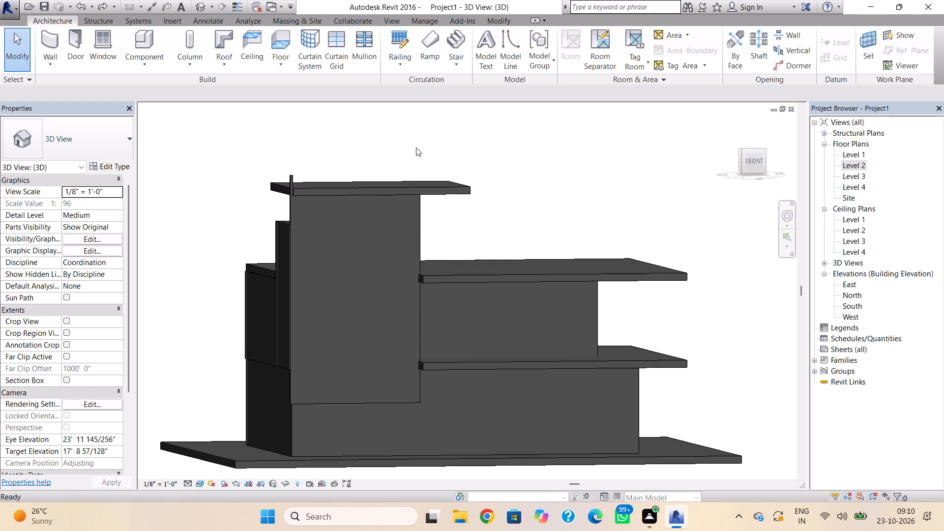
key("ctrl+y")
key("ctrl+y")
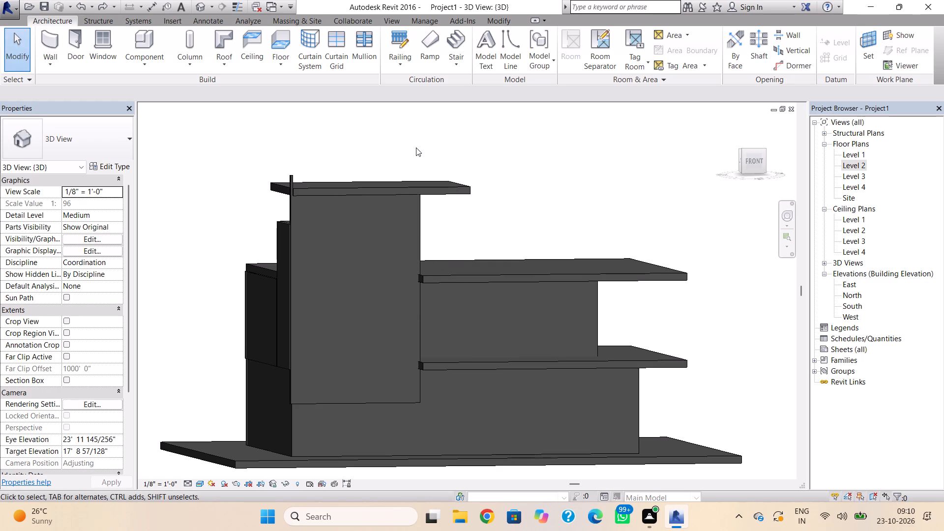
Examine the upper roof and front feature wall, including how the side walls meet them from behind.
left_click(344, 191)
left_click(353, 198)
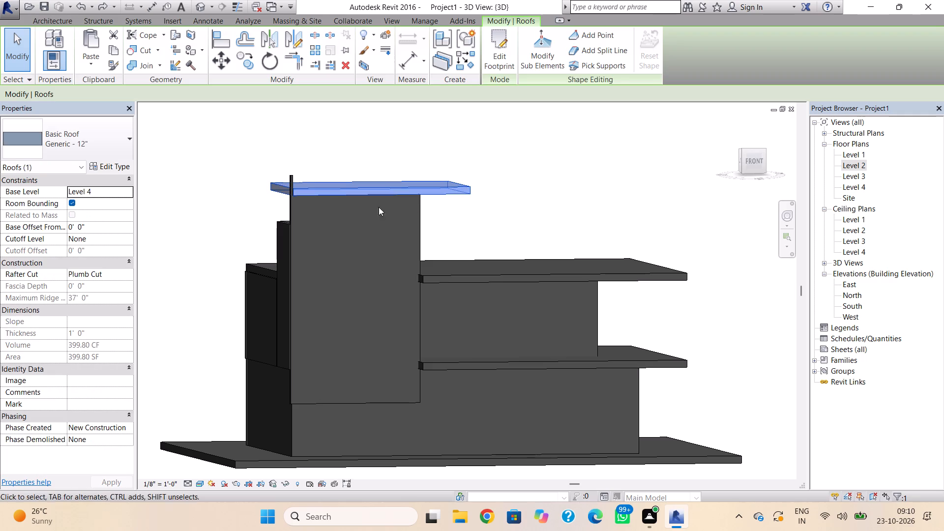
left_click(420, 214)
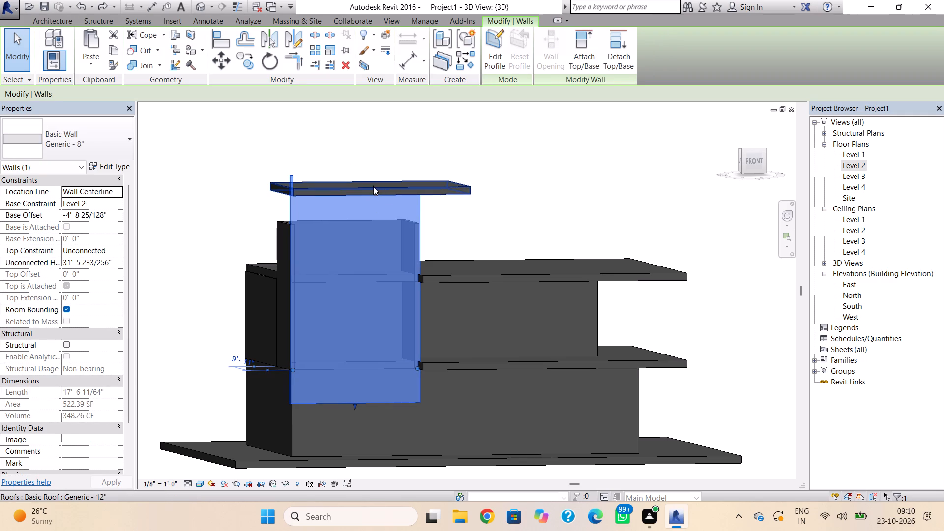
left_click(374, 184)
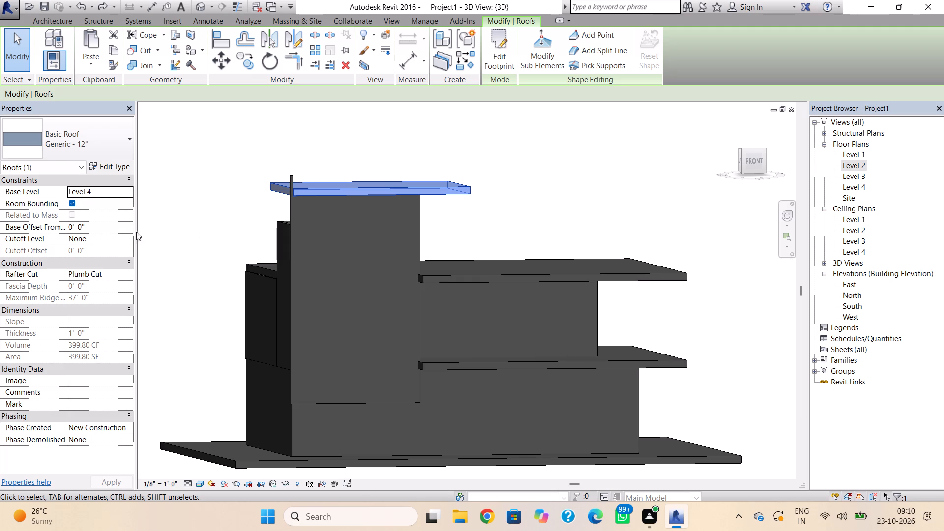
right_click_drag(120, 236, 218, 248, "shift")
key("Escape")
right_click_drag(206, 253, 430, 263, "shift")
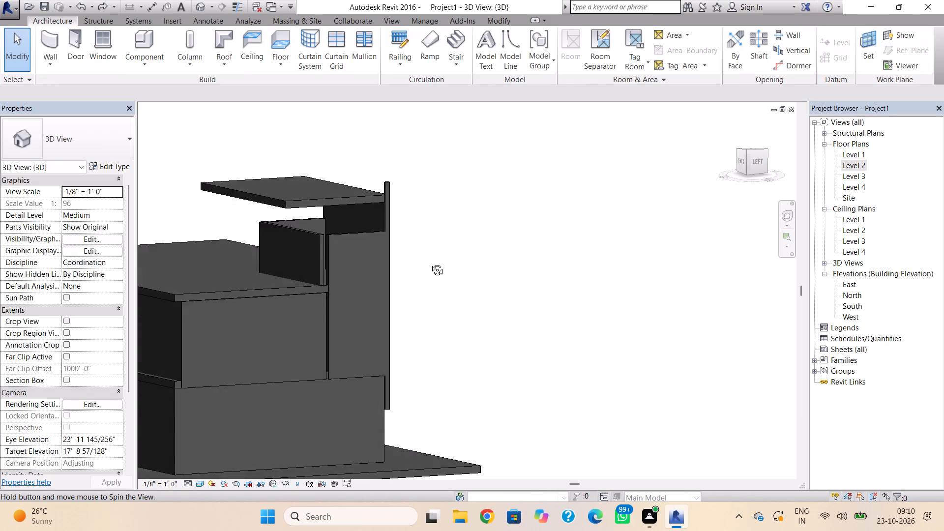
right_click_drag(430, 263, 516, 332, "shift")
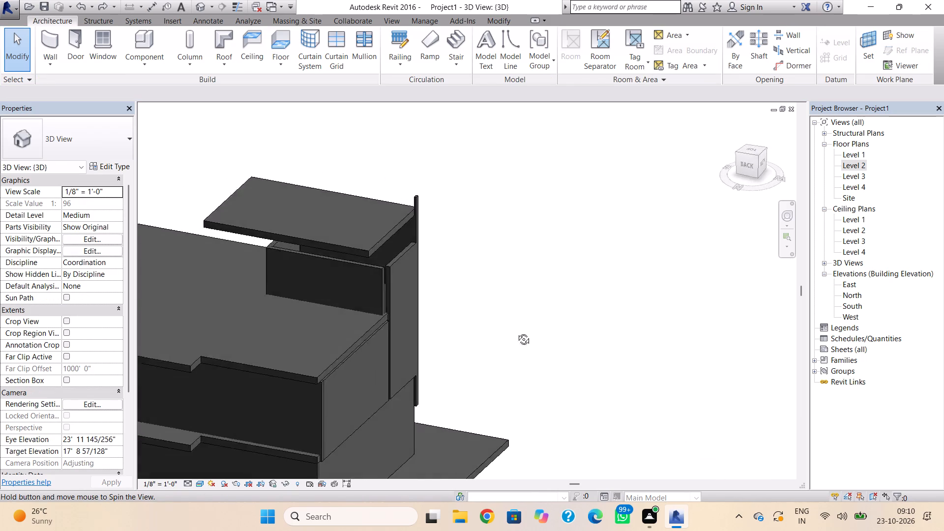
right_click_drag(516, 332, 550, 337, "shift")
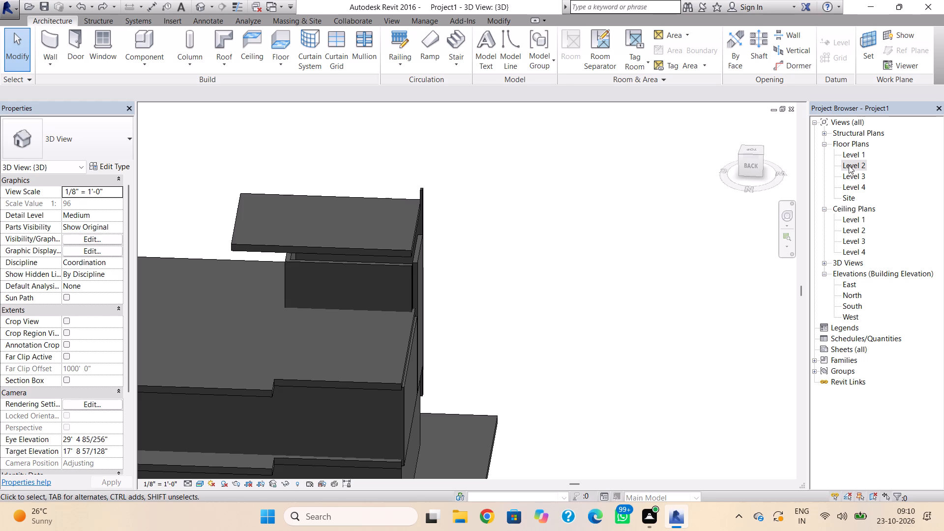
In the Level 2 floor plan, extend the short west side wall north to the cross wall, making it 9'-6" long.
double_click(849, 165)
scroll(268, 302, "down", 12)
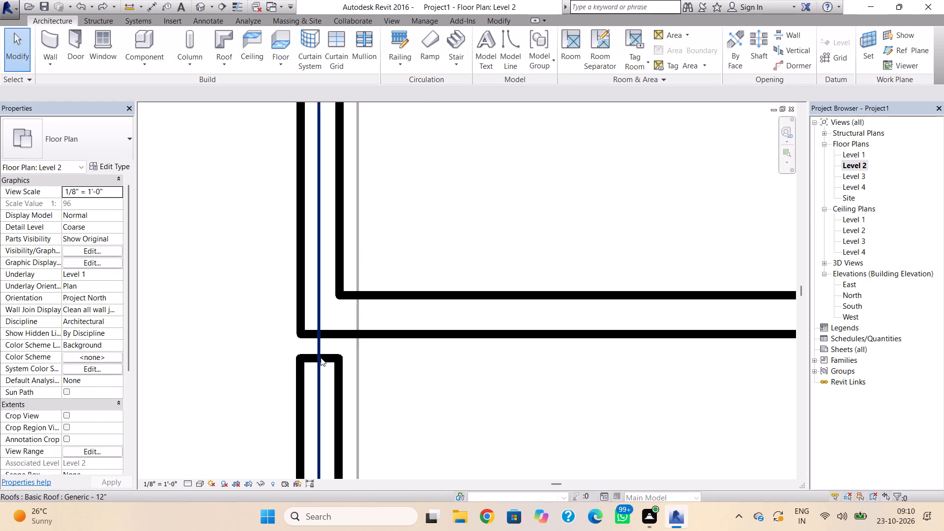
right_click_drag(328, 357, 341, 244)
middle_click_drag(331, 357, 338, 256)
scroll(354, 330, "down", 2)
key("Escape")
scroll(309, 336, "down", 3)
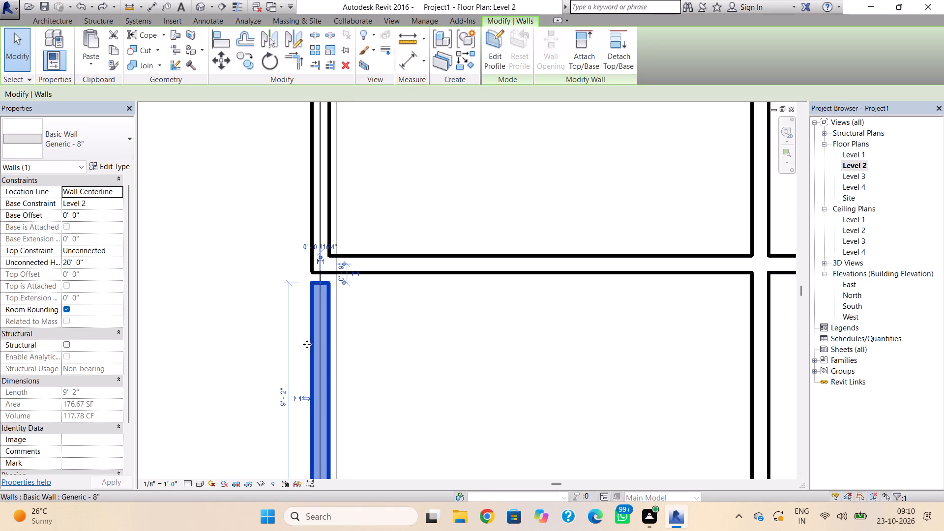
middle_click_drag(315, 271, 328, 210)
left_click_drag(335, 220, 335, 216)
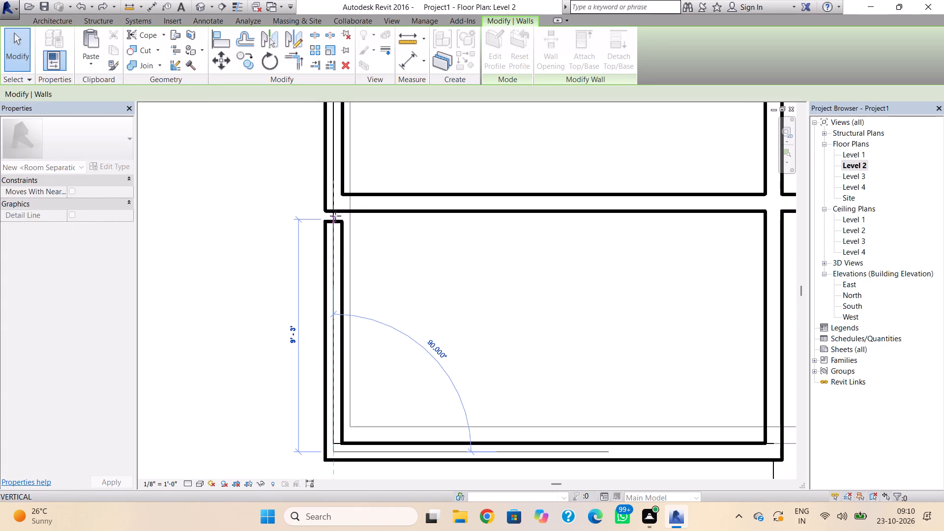
left_click_drag(335, 216, 336, 213)
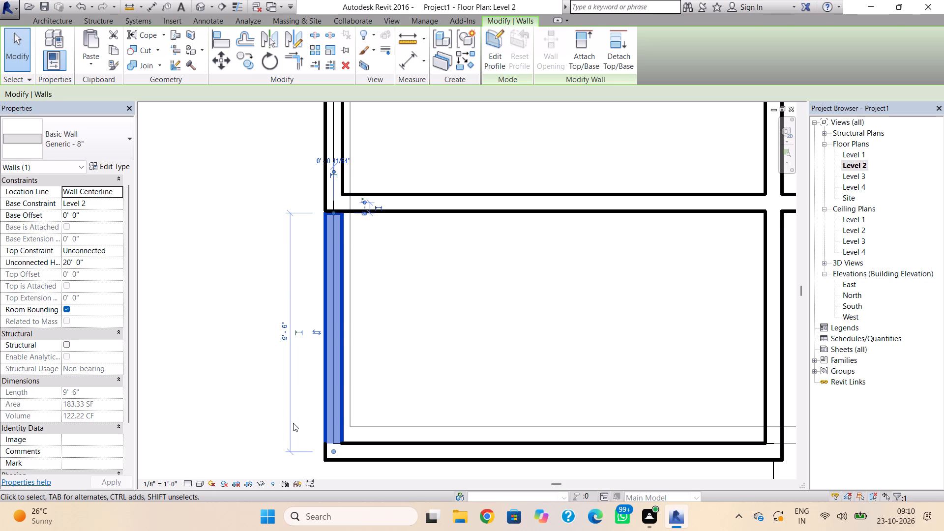
key("Escape")
Return to the 3D view to check the walls below the upper roof.
left_click(368, 455)
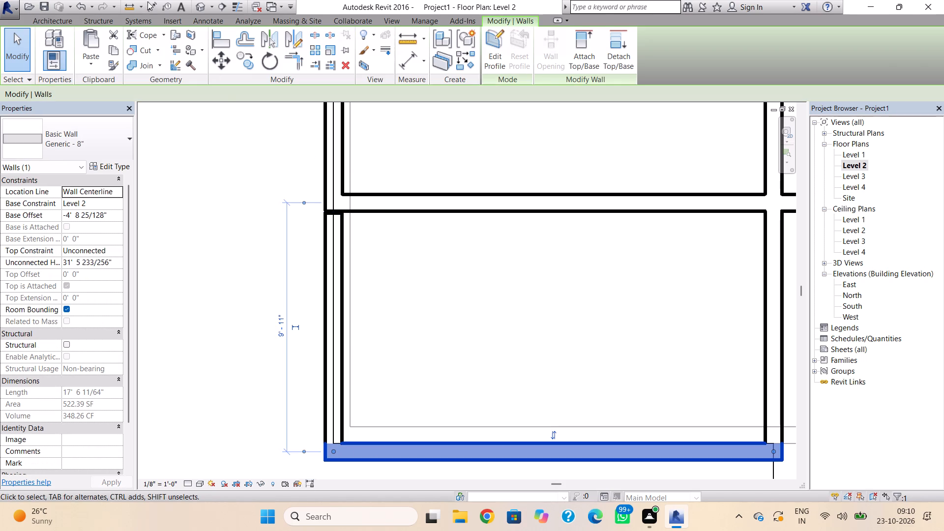
left_click(198, 5)
key("Escape")
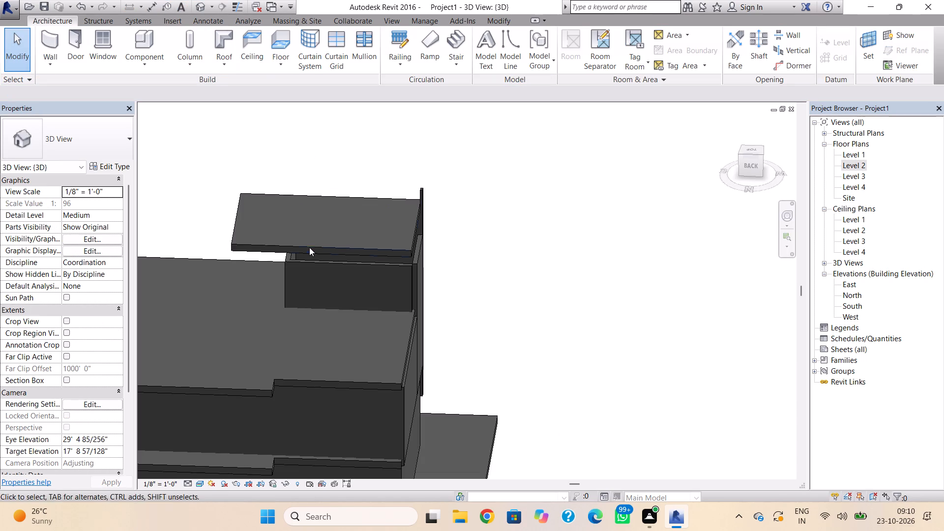
Delete the upper flat roof above the south-west walls.
left_click(309, 249)
key("Delete")
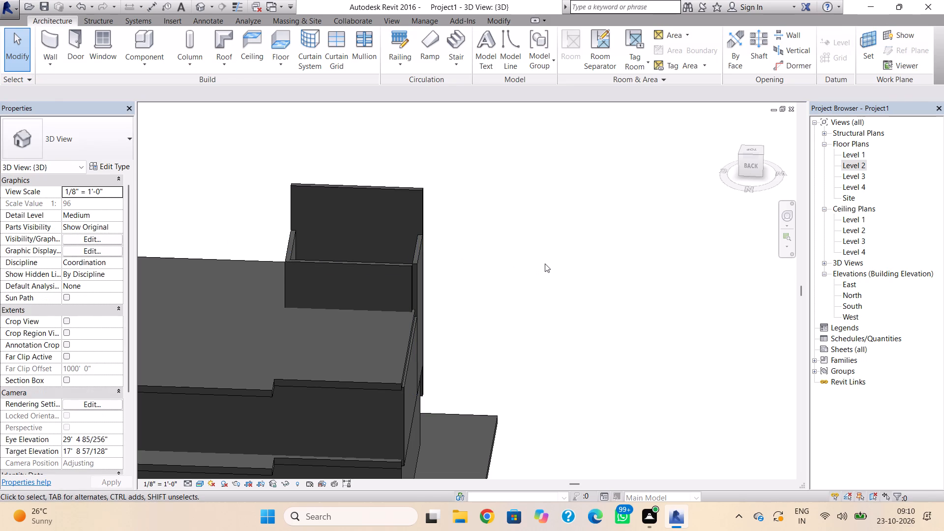
Lower the top of the front feature wall to the tops of the adjoining side walls, for a 24'-8 25/128" unconnected height.
right_click_drag(564, 260, 247, 242, "shift")
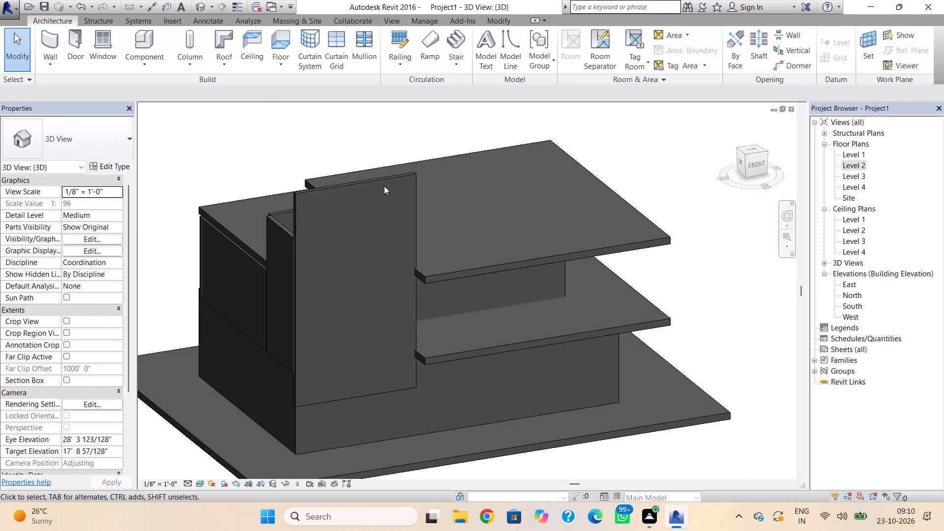
left_click(365, 179)
left_click_drag(354, 178, 348, 208)
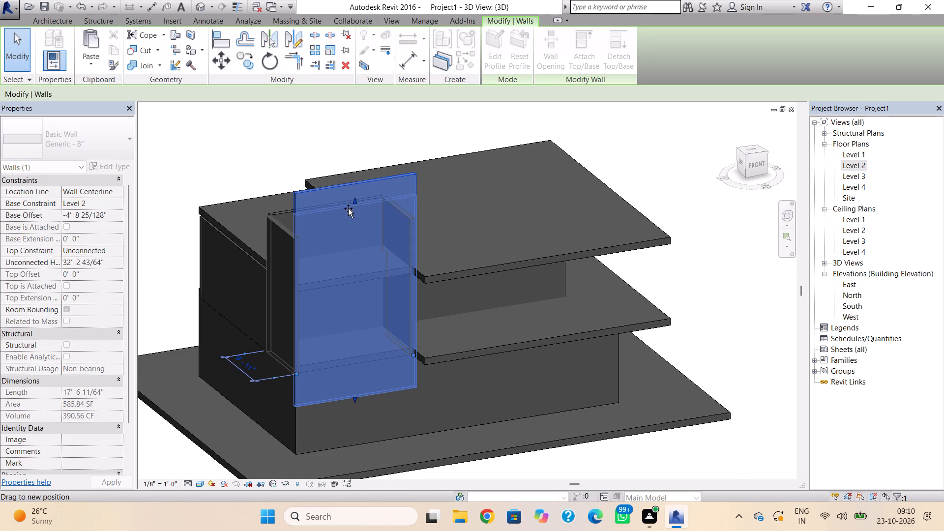
left_click_drag(348, 208, 345, 227)
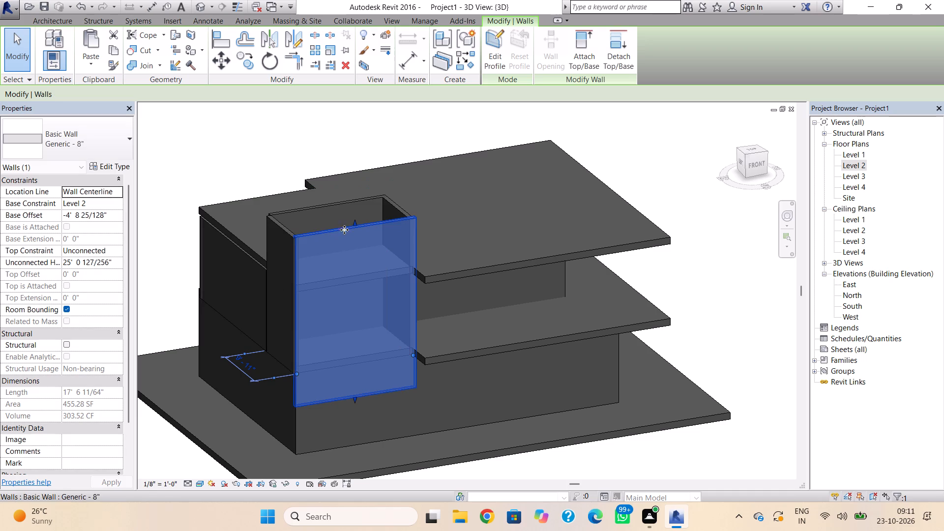
scroll(307, 242, "up", 3)
right_click_drag(261, 264, 325, 273, "shift")
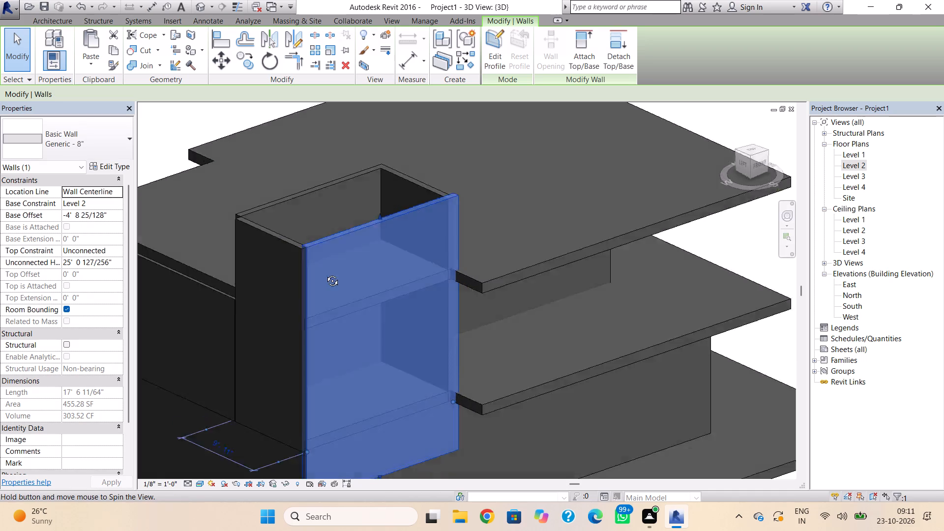
right_click_drag(325, 273, 441, 250, "shift")
right_click_drag(398, 254, 467, 212, "shift")
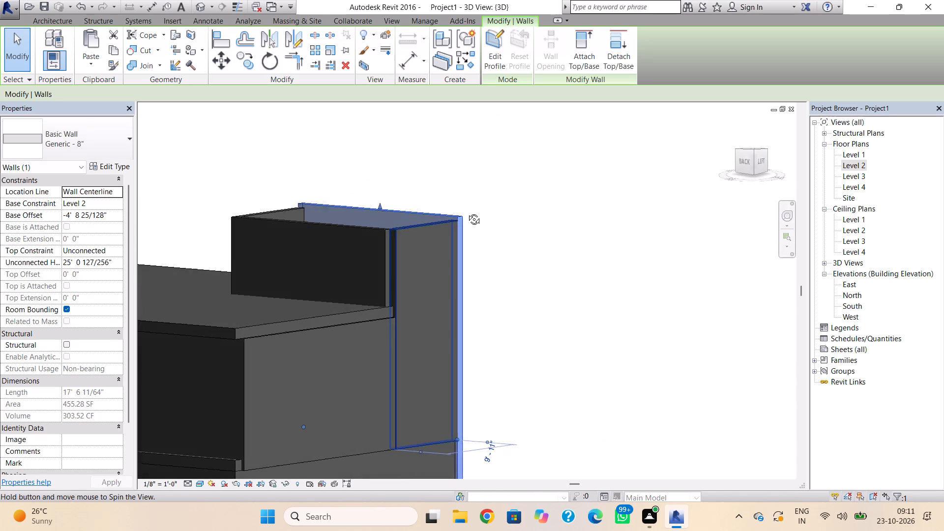
right_click_drag(467, 212, 469, 212, "shift")
left_click(746, 162)
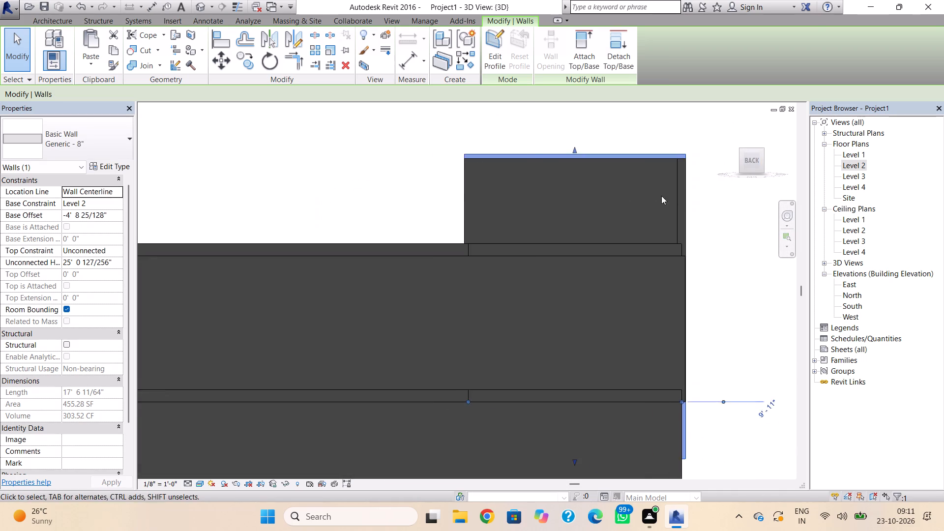
scroll(414, 134, "up", 3)
middle_click_drag(428, 162, 434, 215)
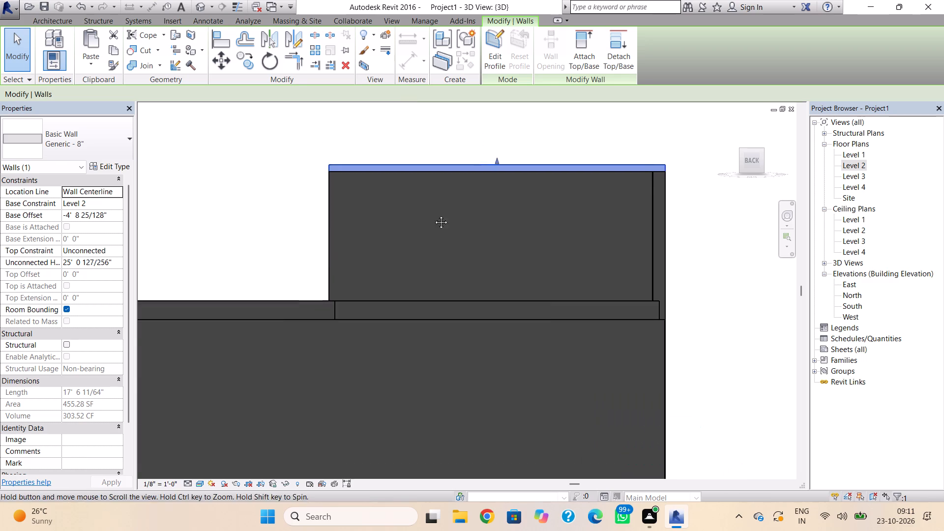
middle_click_drag(434, 215, 434, 232)
left_click_drag(500, 200, 500, 210)
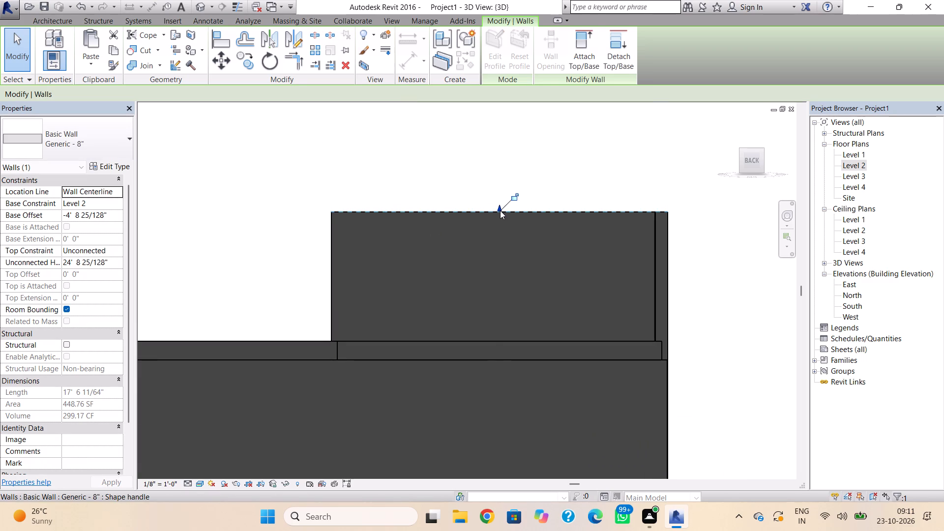
key("Escape")
Create a flat Generic - 12" footprint roof on Level 3 over the south-west enclosure, about 22'-6" by 8'-6", and attach the highlighted walls.
right_click_drag(553, 214, 405, 206, "shift")
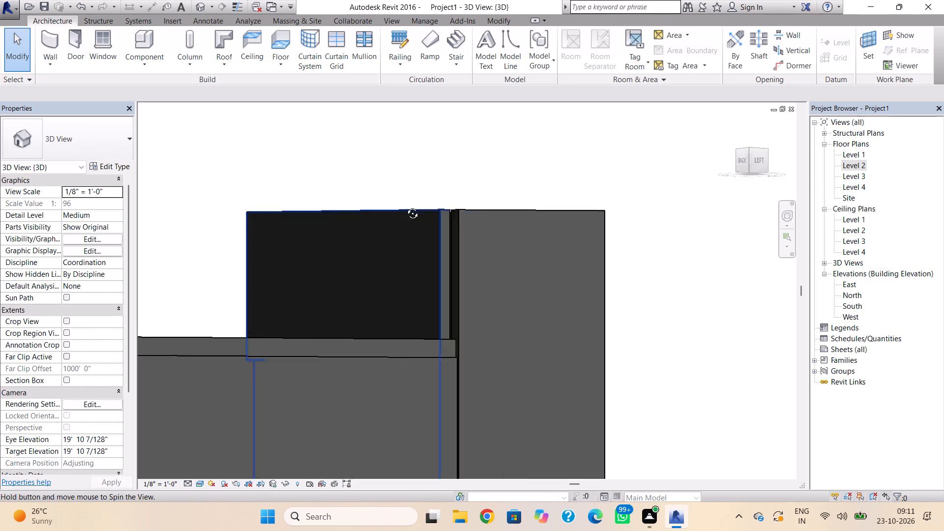
right_click_drag(405, 206, 179, 217, "shift")
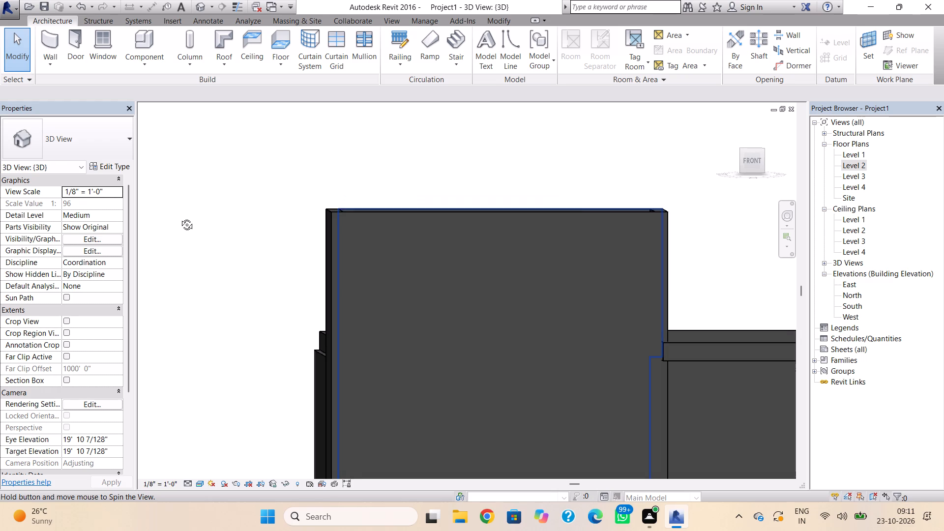
right_click_drag(179, 217, 181, 215, "shift")
left_click(226, 39)
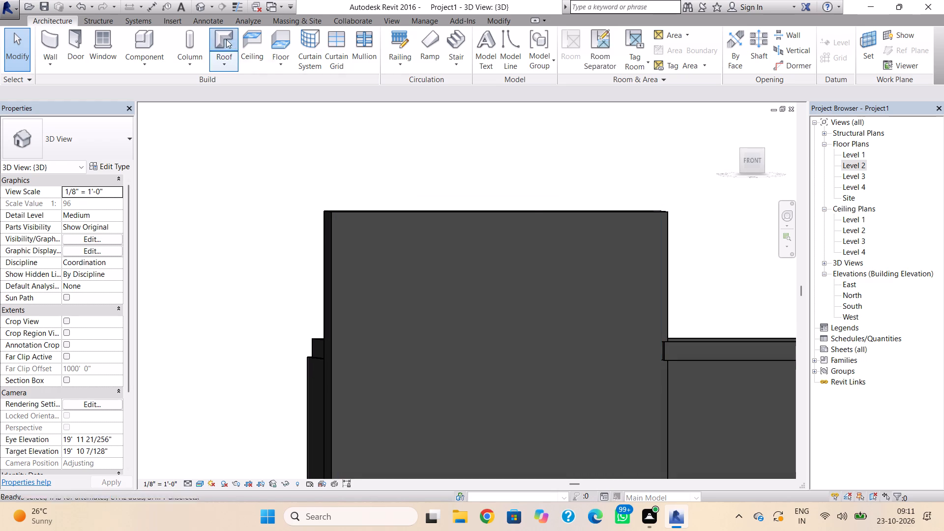
left_click(458, 250)
left_click(458, 258)
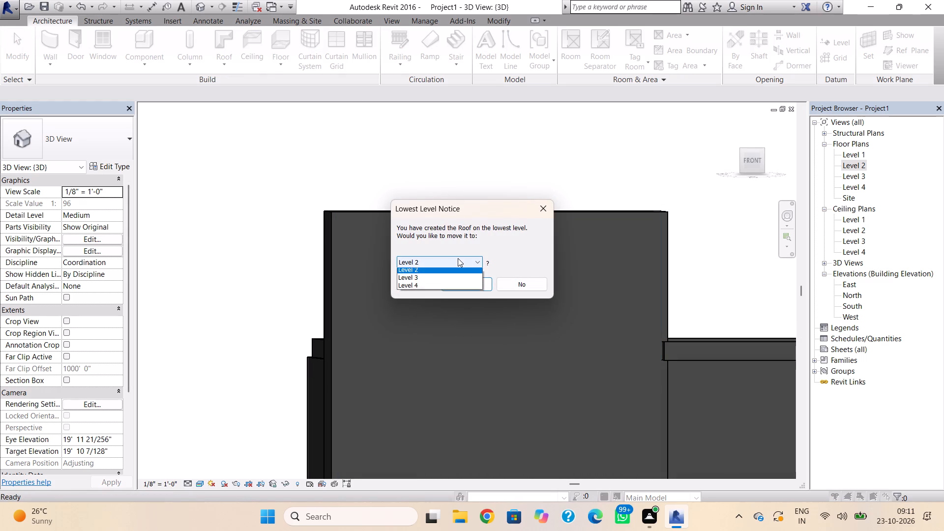
left_click(427, 287)
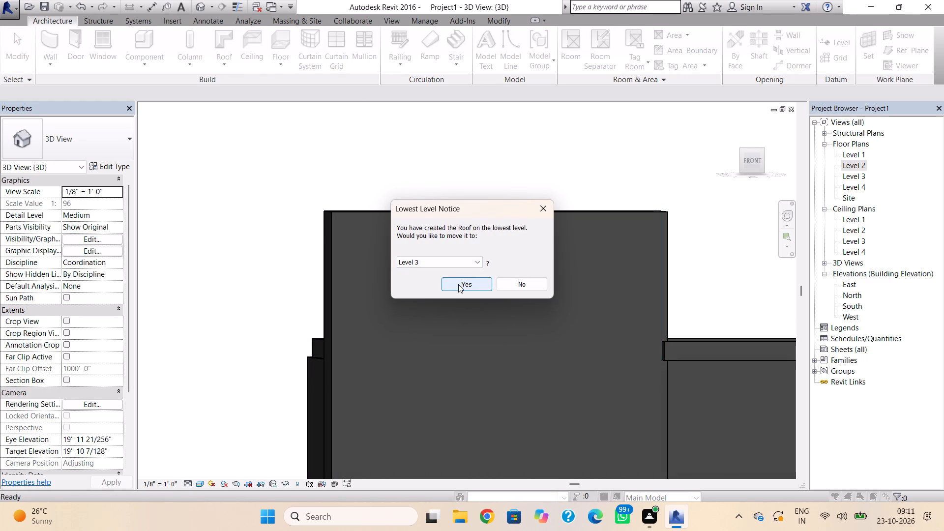
left_click(458, 284)
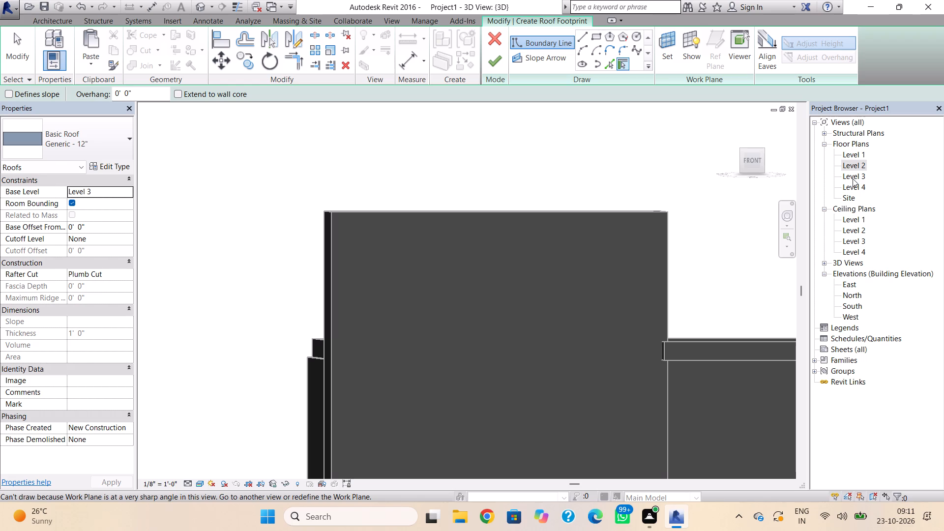
double_click(853, 177)
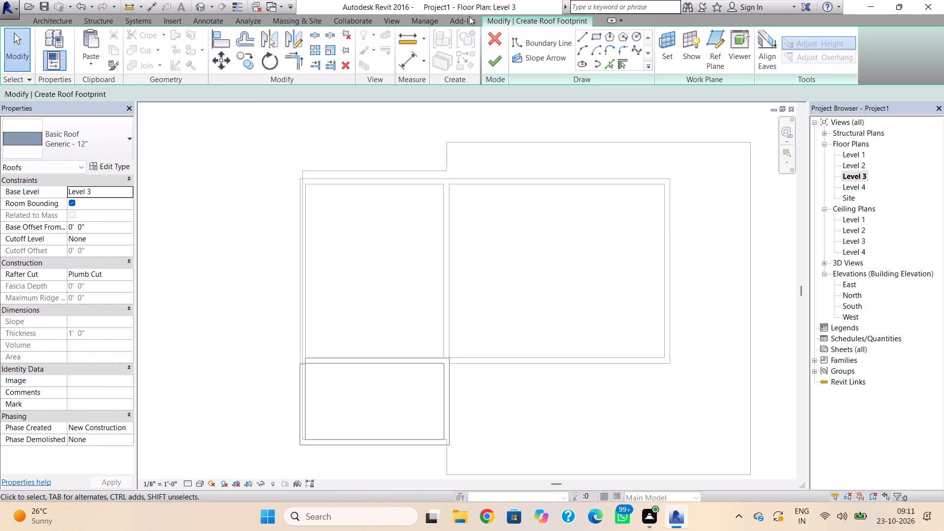
left_click(596, 37)
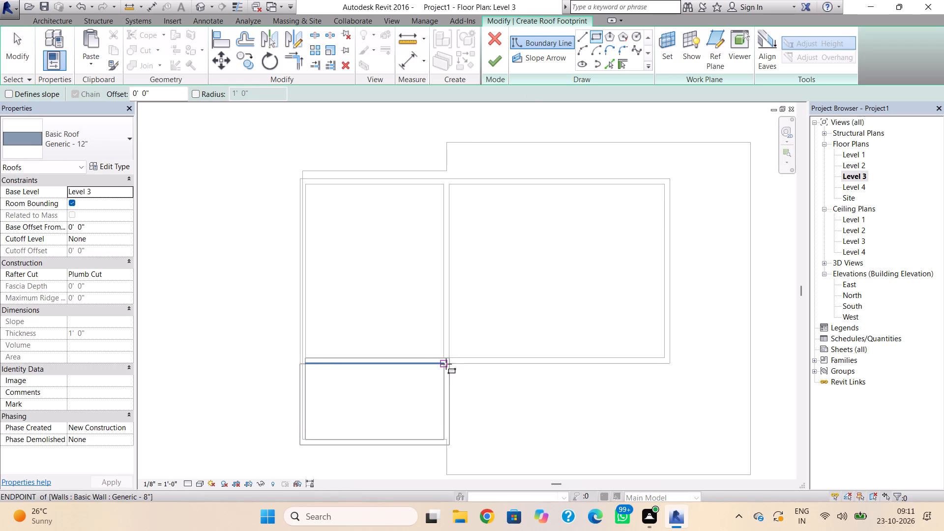
left_click(480, 358)
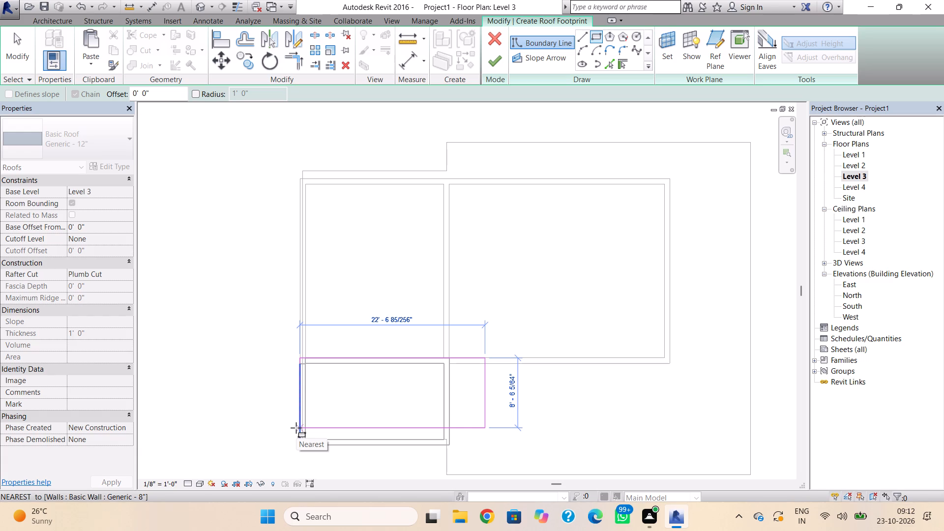
left_click(296, 428)
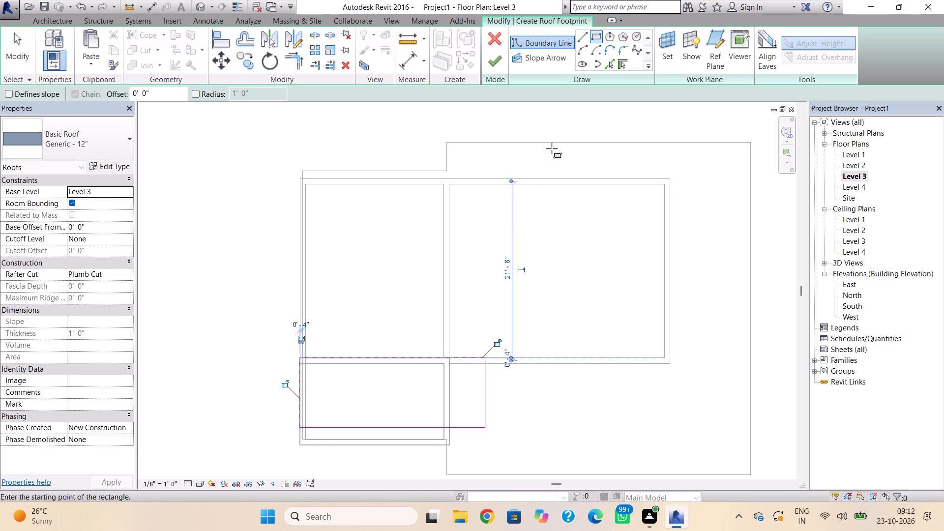
left_click(498, 69)
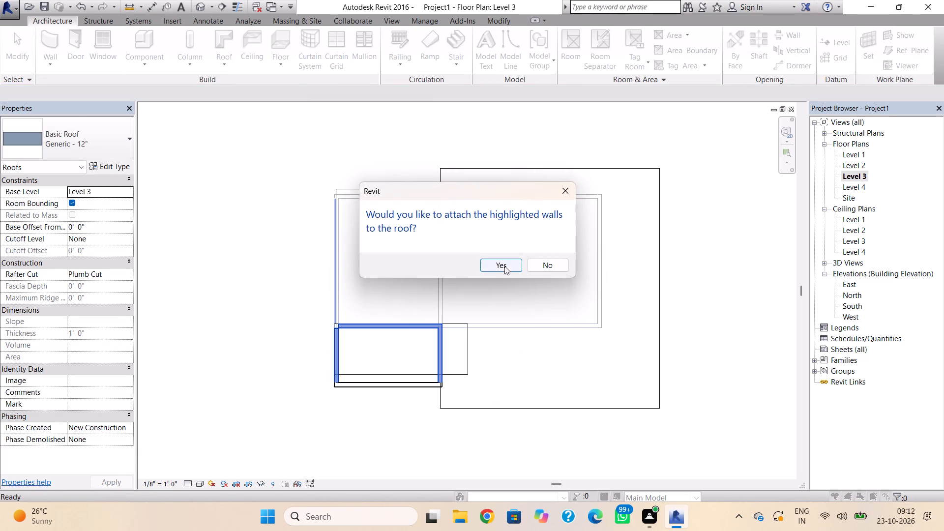
left_click(505, 265)
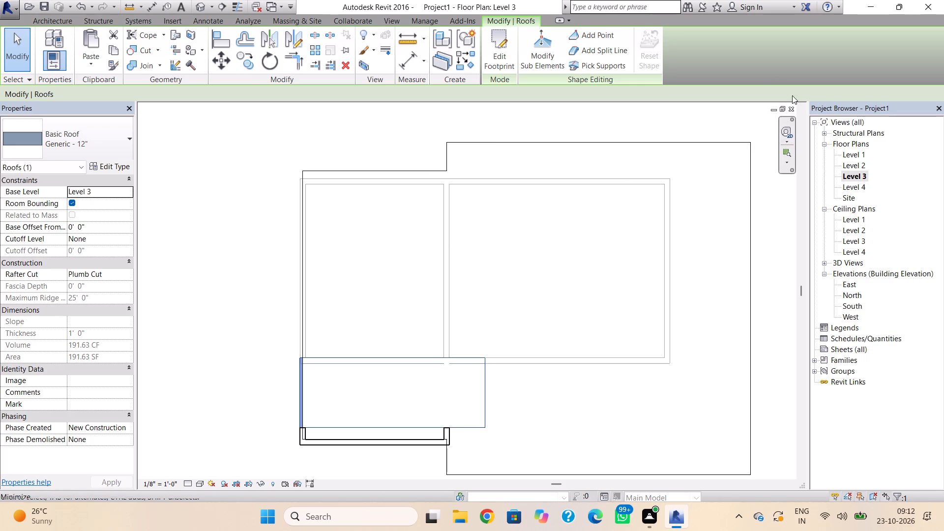
In the 3D view, set the new south-west roof's base level to Level 4.
left_click(201, 11)
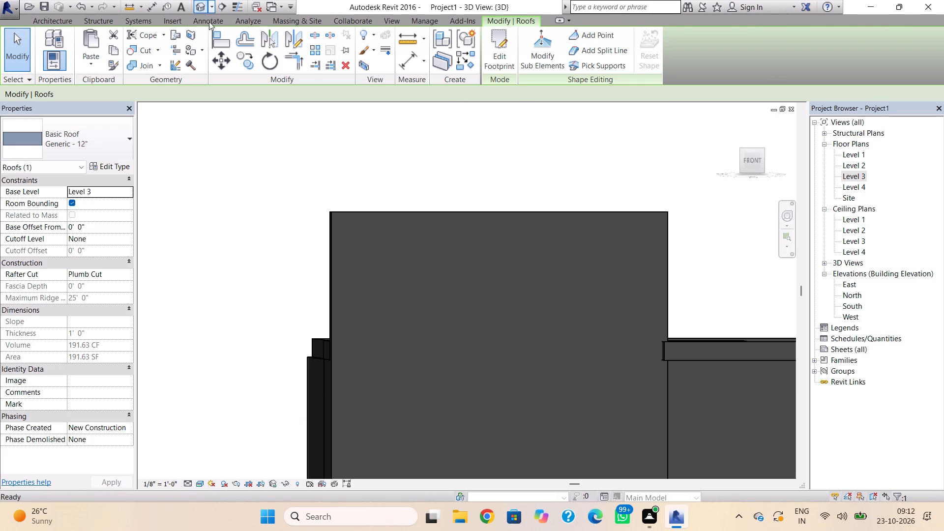
right_click_drag(409, 204, 326, 324, "shift")
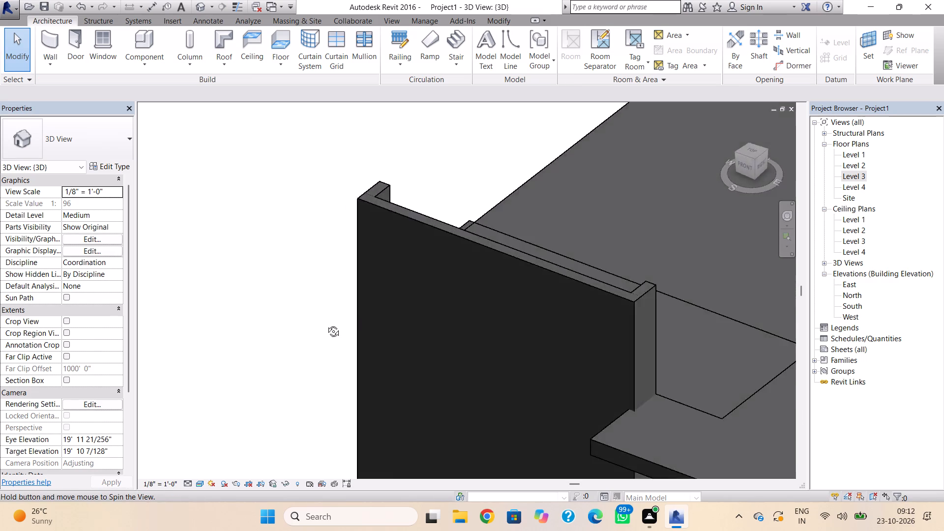
right_click_drag(326, 324, 512, 293, "shift")
scroll(512, 292, "down", 4)
middle_click_drag(507, 282, 482, 209)
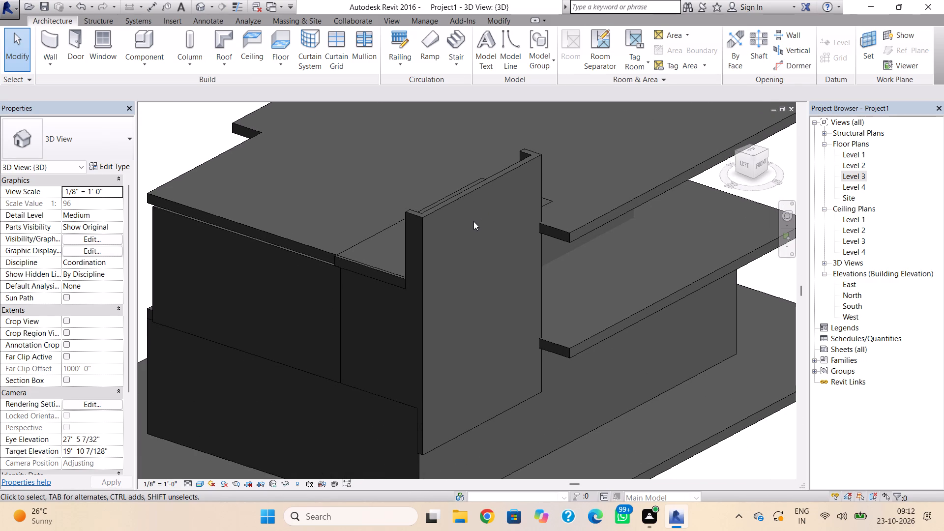
left_click(373, 269)
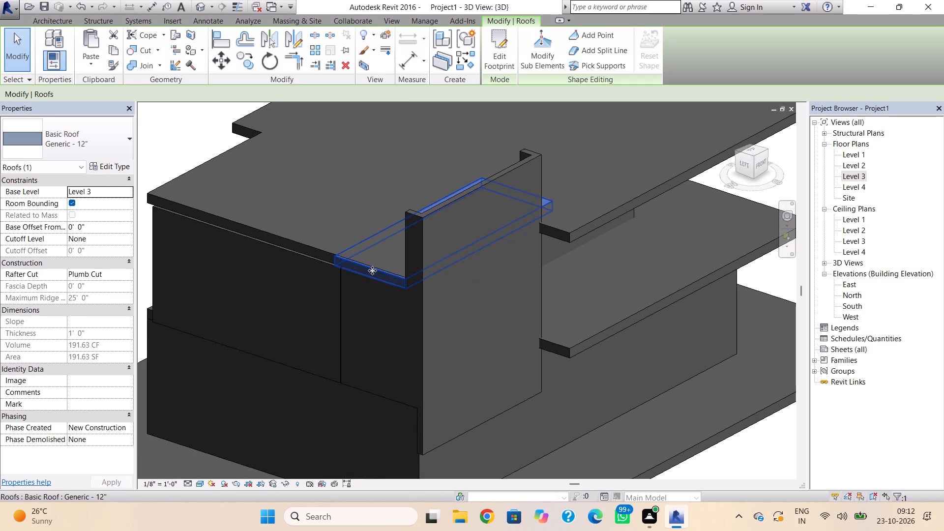
left_click(120, 194)
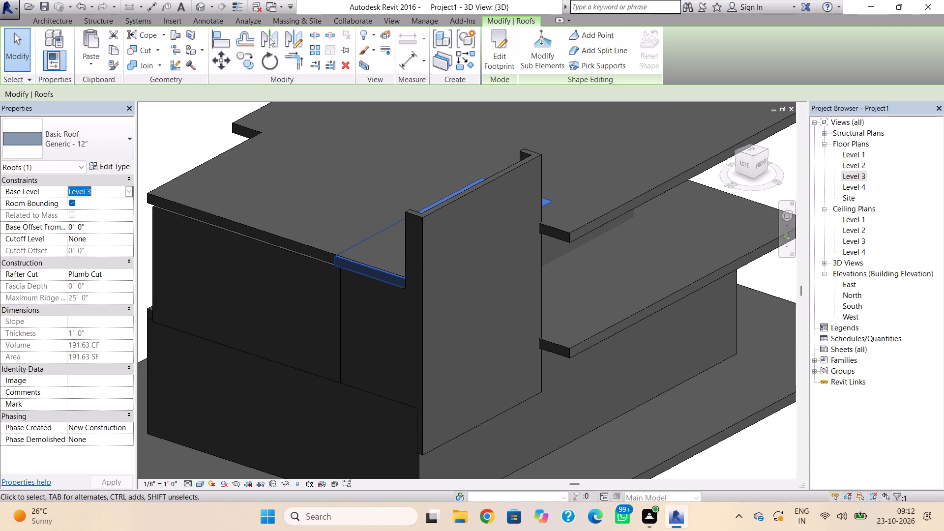
left_click(130, 191)
left_click(108, 230)
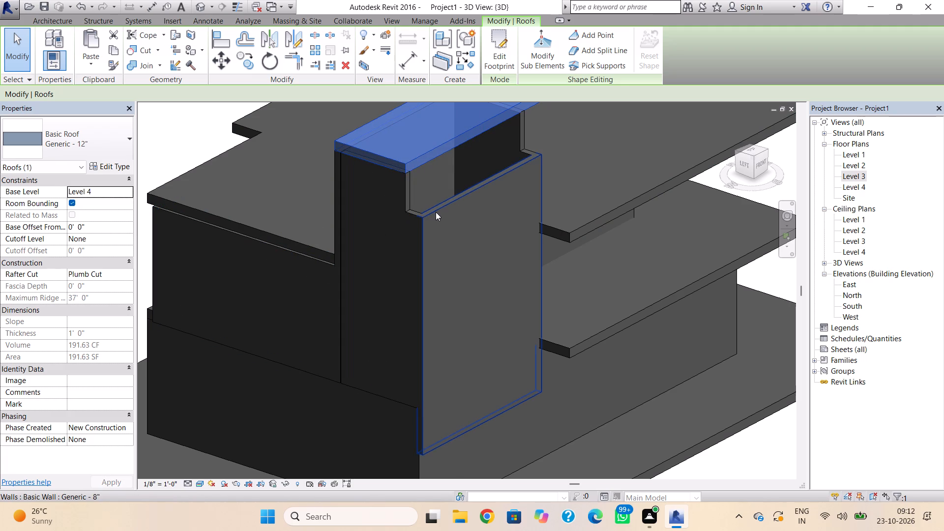
key("Escape")
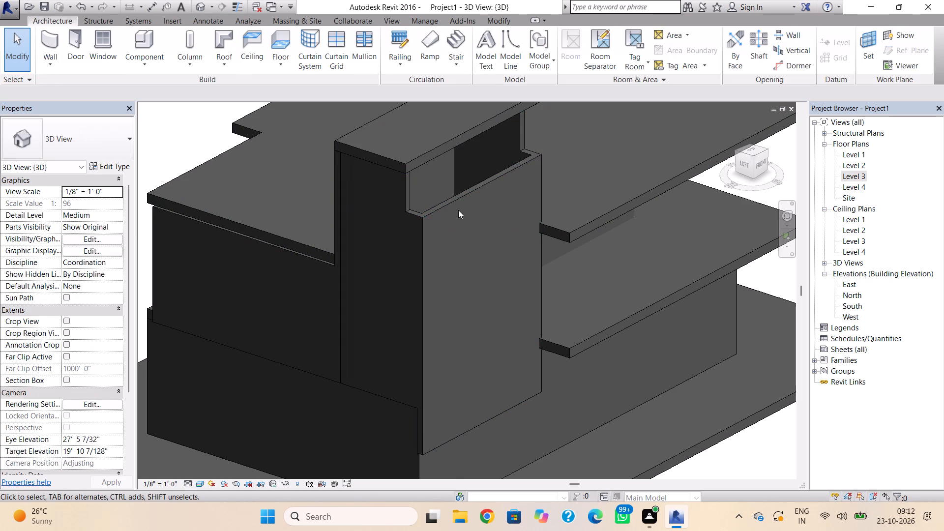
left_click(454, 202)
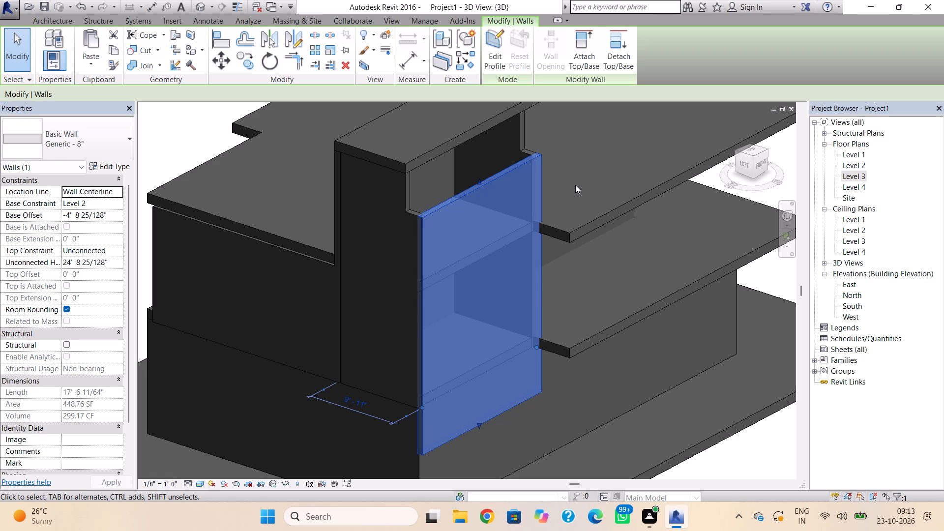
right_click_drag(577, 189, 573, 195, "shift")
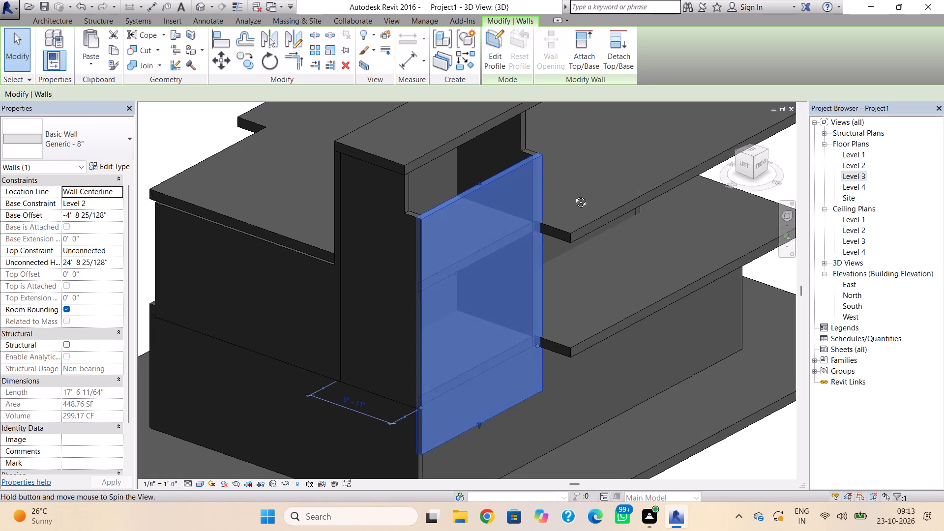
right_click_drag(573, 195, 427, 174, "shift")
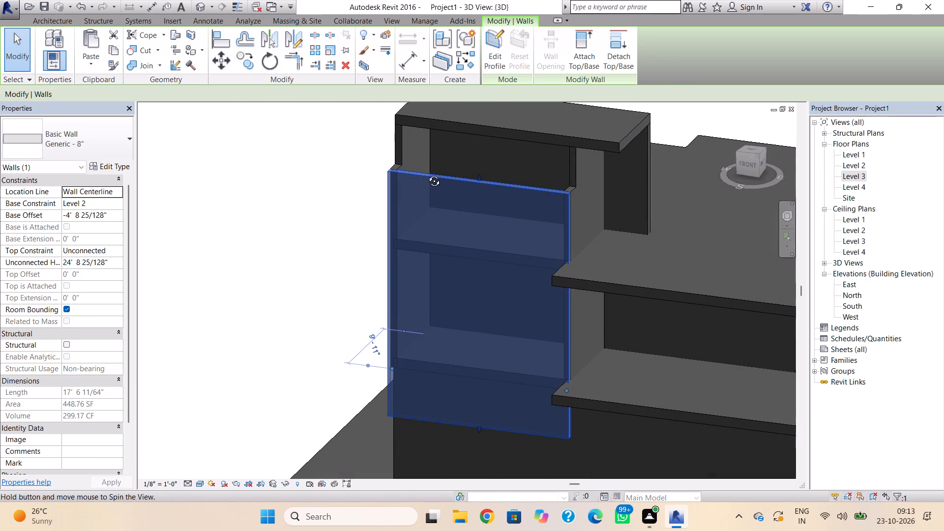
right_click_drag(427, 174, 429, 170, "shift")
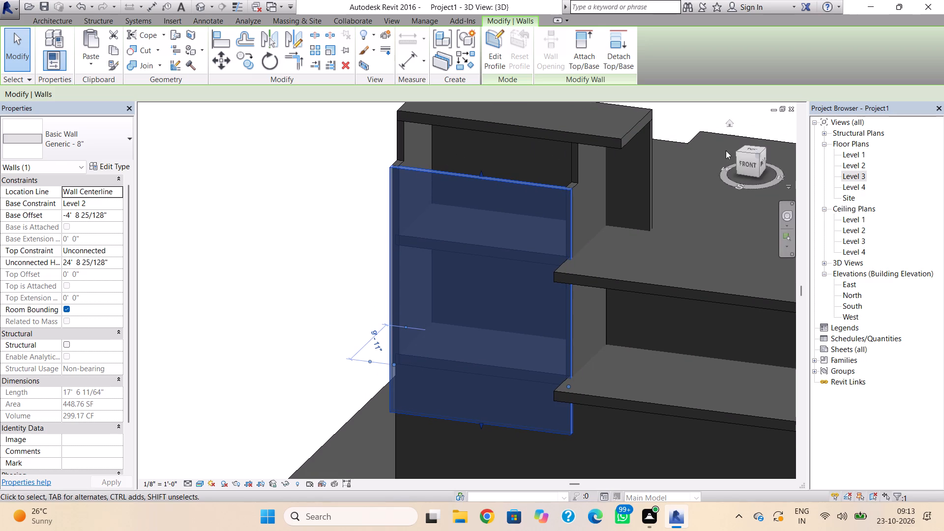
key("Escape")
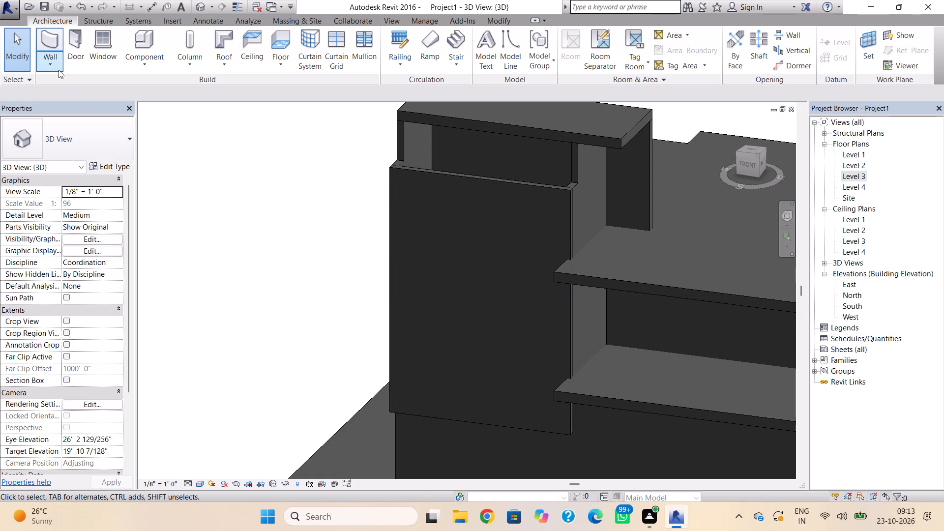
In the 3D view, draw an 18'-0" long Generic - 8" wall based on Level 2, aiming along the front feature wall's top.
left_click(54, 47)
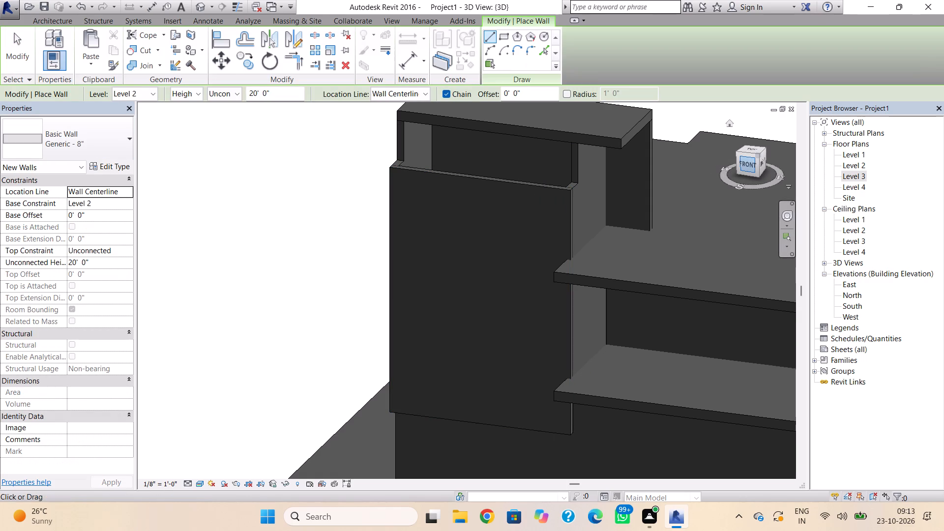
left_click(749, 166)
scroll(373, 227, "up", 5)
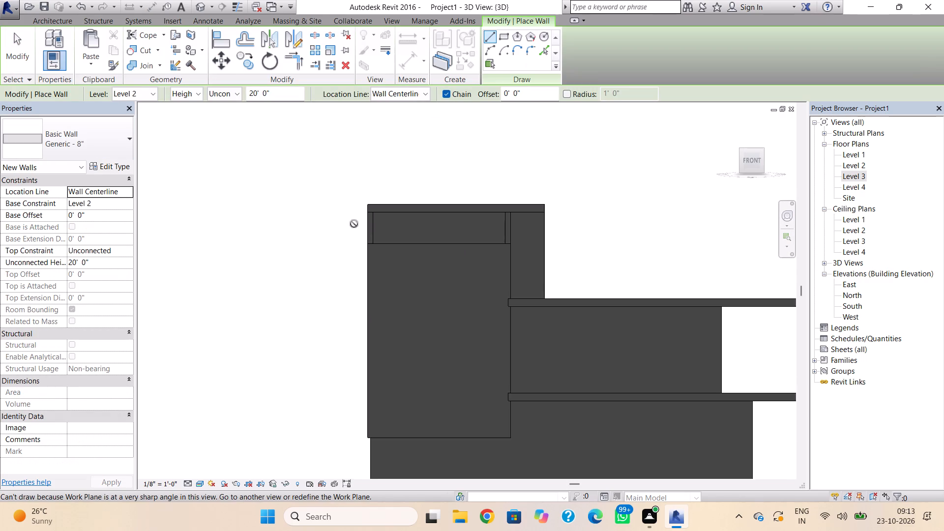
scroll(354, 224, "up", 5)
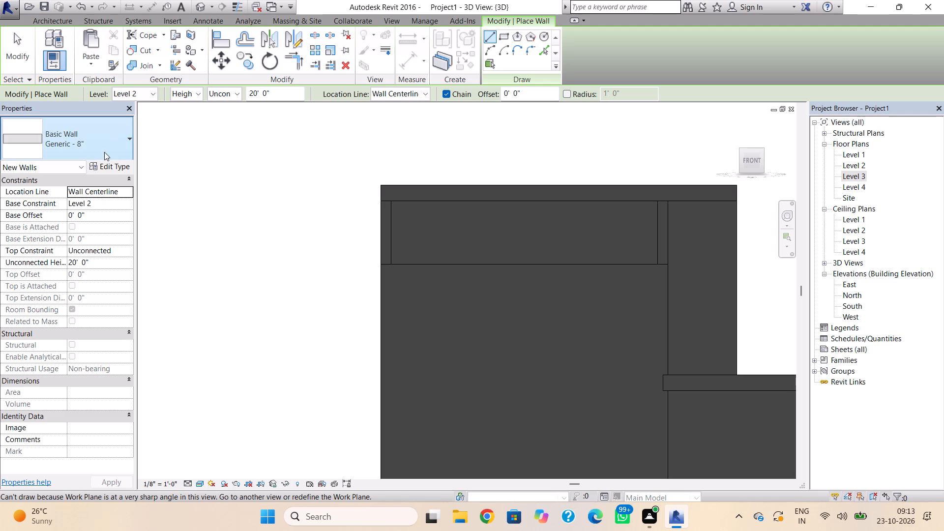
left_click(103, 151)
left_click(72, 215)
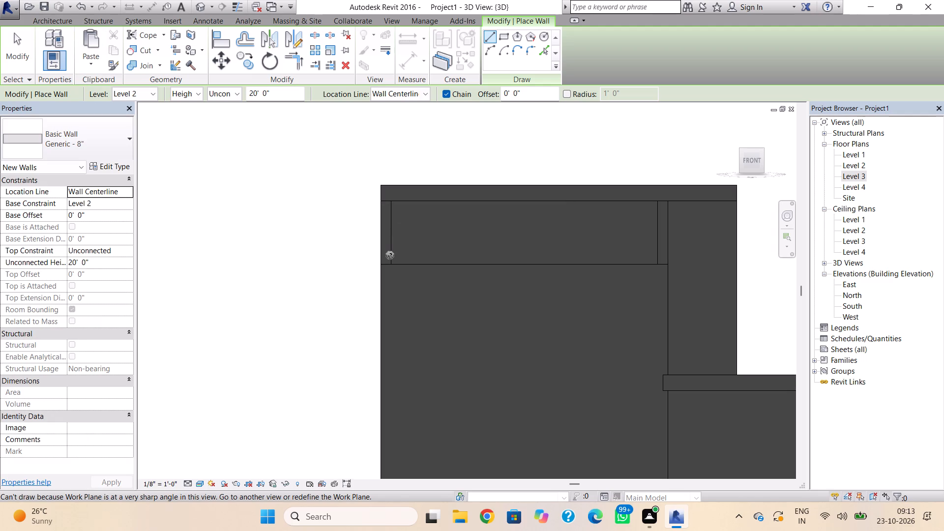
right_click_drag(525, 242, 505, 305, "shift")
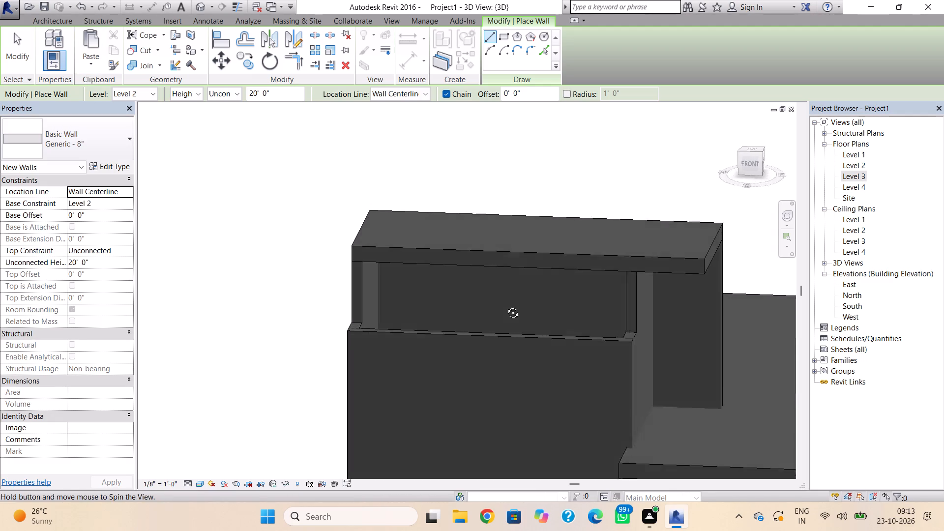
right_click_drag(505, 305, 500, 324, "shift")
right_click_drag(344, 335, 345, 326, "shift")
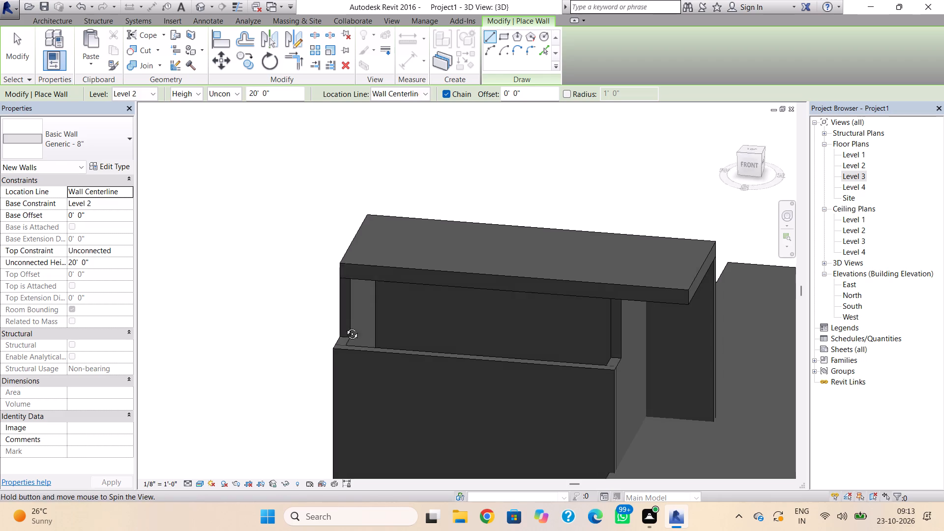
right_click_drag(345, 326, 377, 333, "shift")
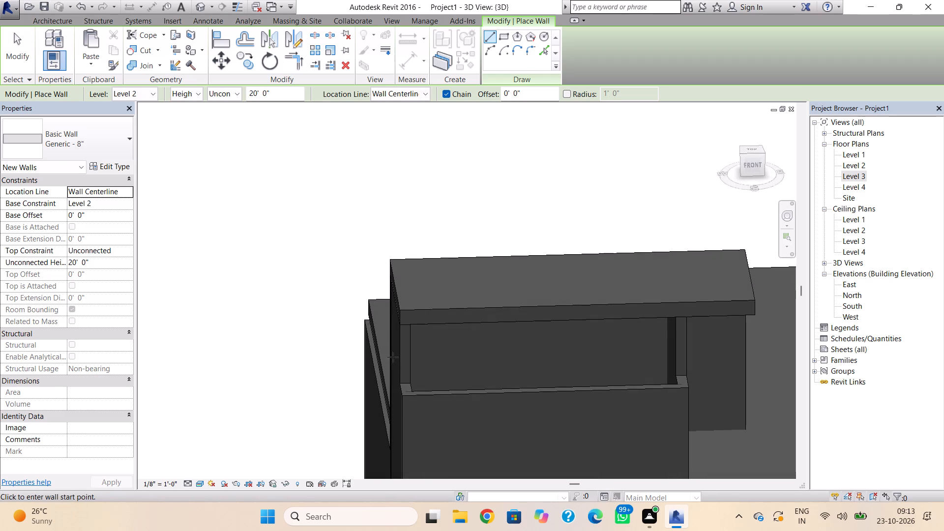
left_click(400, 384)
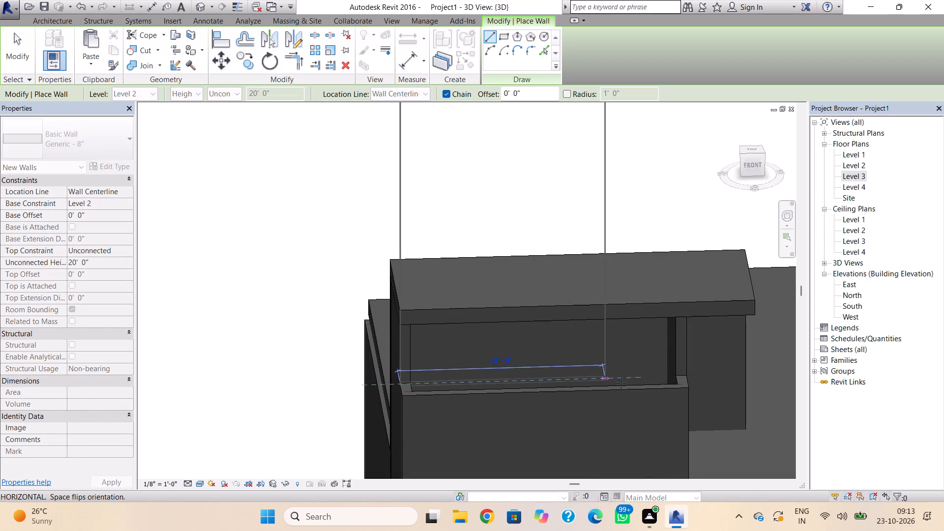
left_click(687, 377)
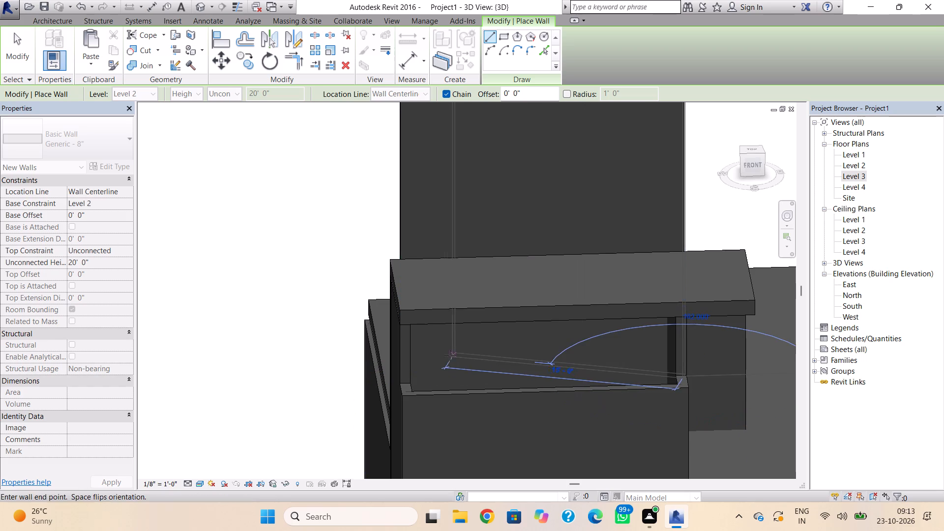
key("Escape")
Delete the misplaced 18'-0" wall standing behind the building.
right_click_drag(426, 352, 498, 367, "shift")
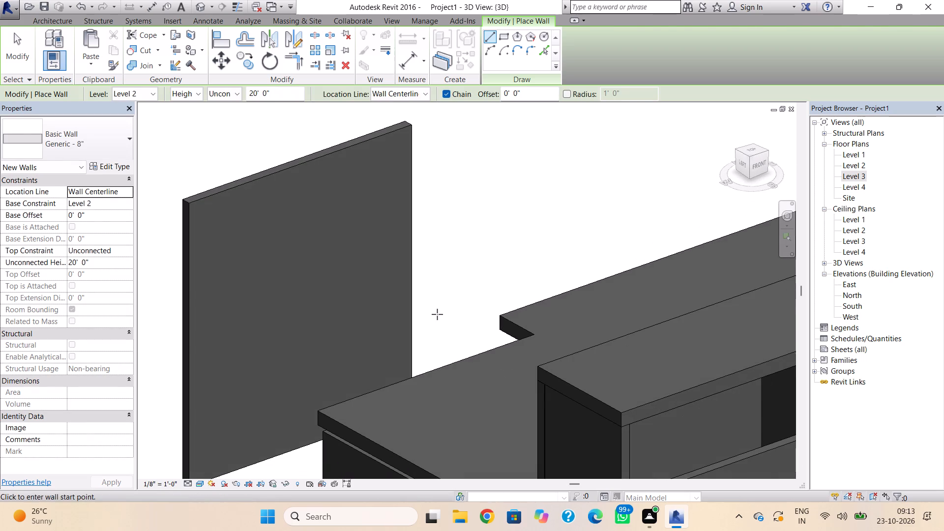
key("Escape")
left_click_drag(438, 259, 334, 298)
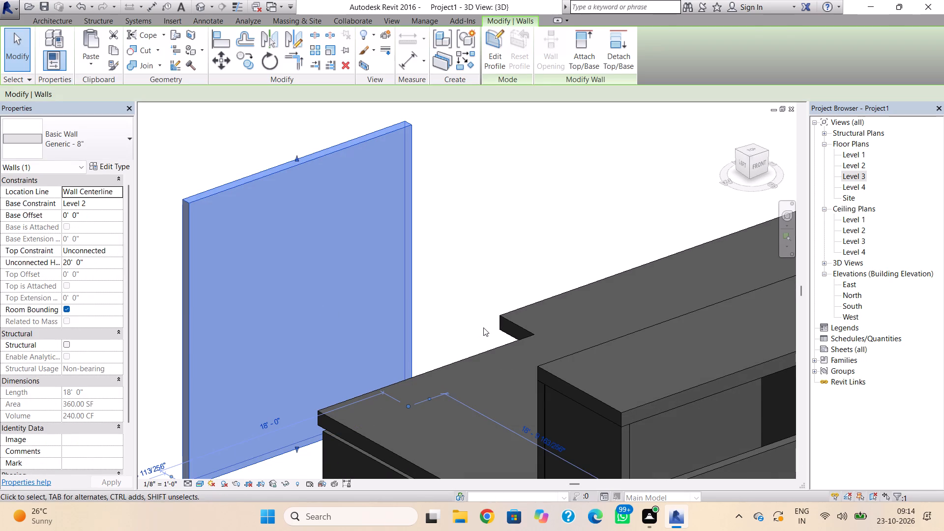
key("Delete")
Open the Level 4 floor plan and bring the south-west roof into view.
scroll(536, 313, "down", 4)
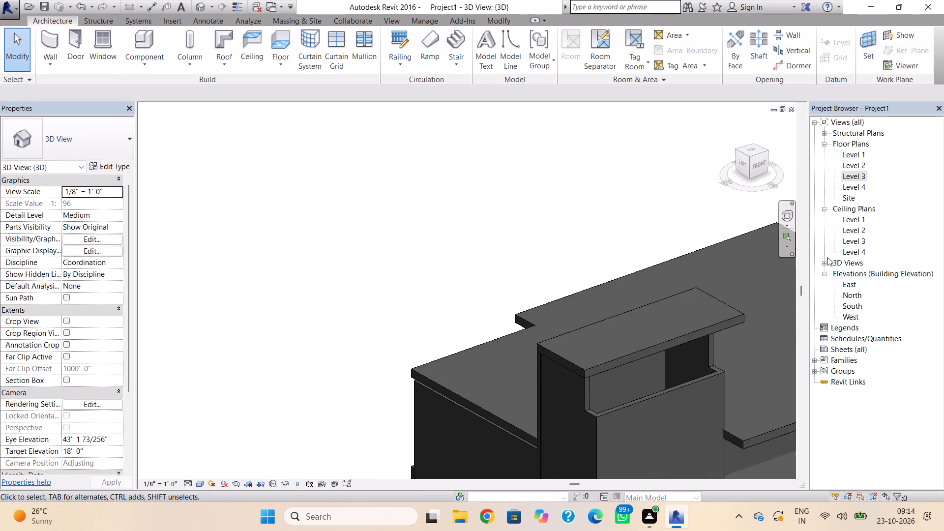
double_click(855, 177)
scroll(548, 303, "down", 2)
middle_click_drag(517, 317, 516, 288)
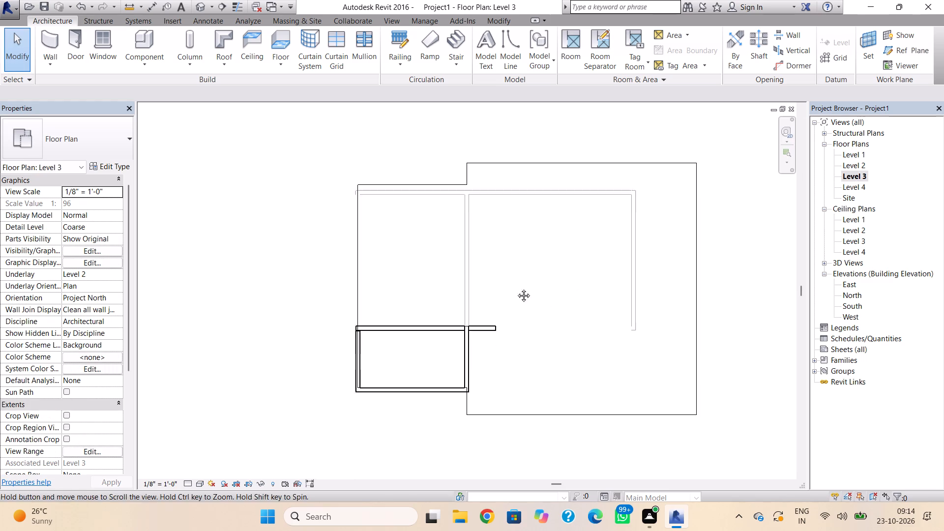
middle_click_drag(516, 288, 521, 258)
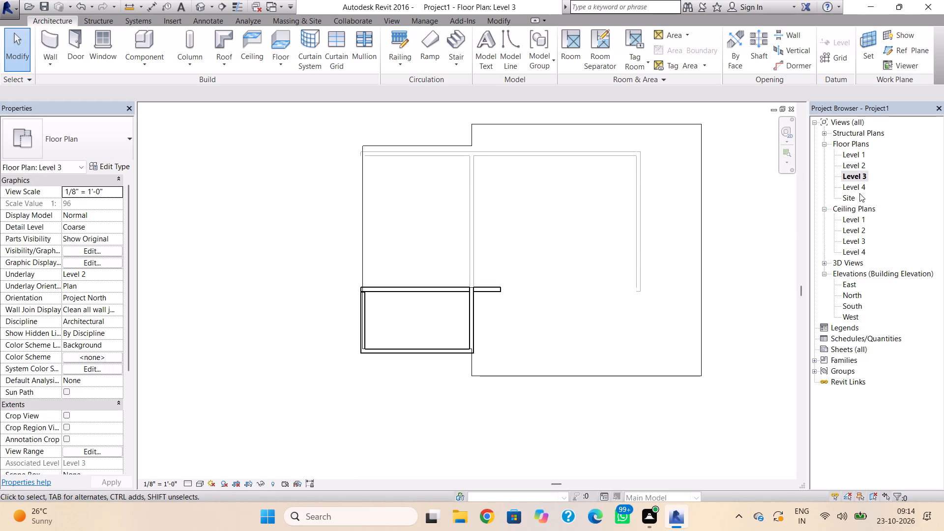
double_click(856, 187)
scroll(577, 284, "down", 1)
middle_click_drag(576, 280, 581, 261)
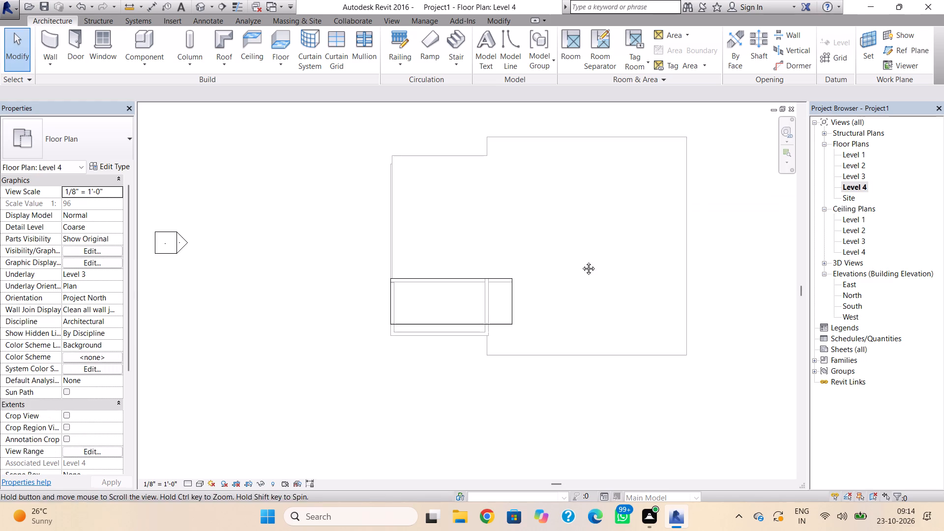
middle_click_drag(581, 261, 583, 255)
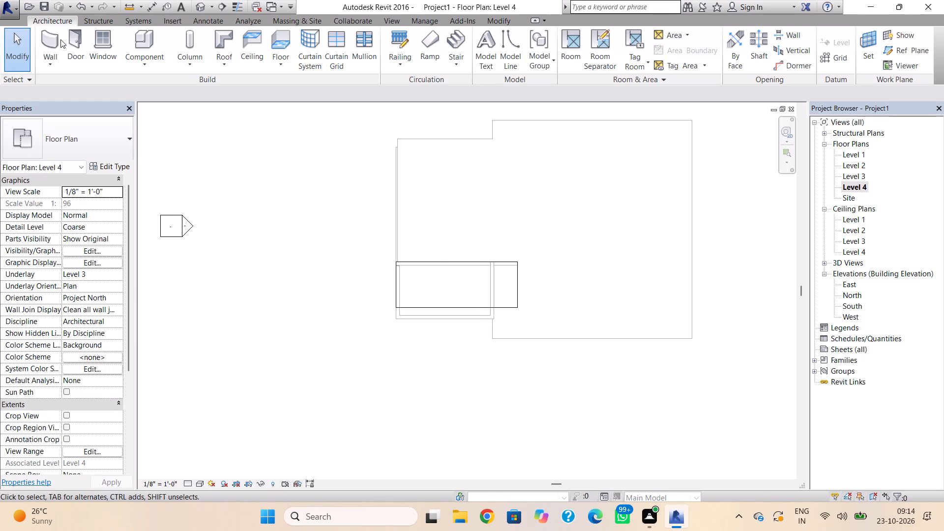
Draw a Generic - 8" wall about 18'-2" long along the south-west roof's south edge on Level 4, using Finish Face: Exterior as location line.
left_click(60, 39)
scroll(382, 322, "up", 4)
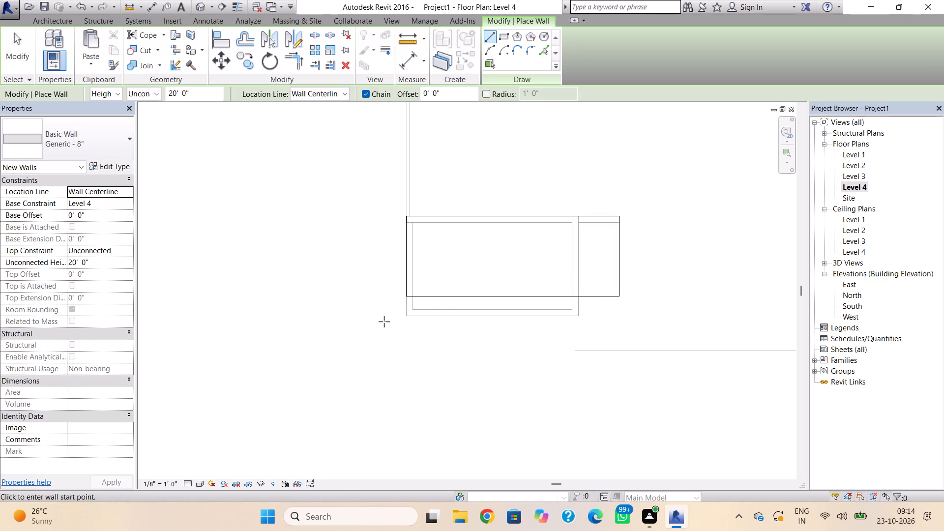
scroll(404, 312, "up", 7)
left_click(408, 282)
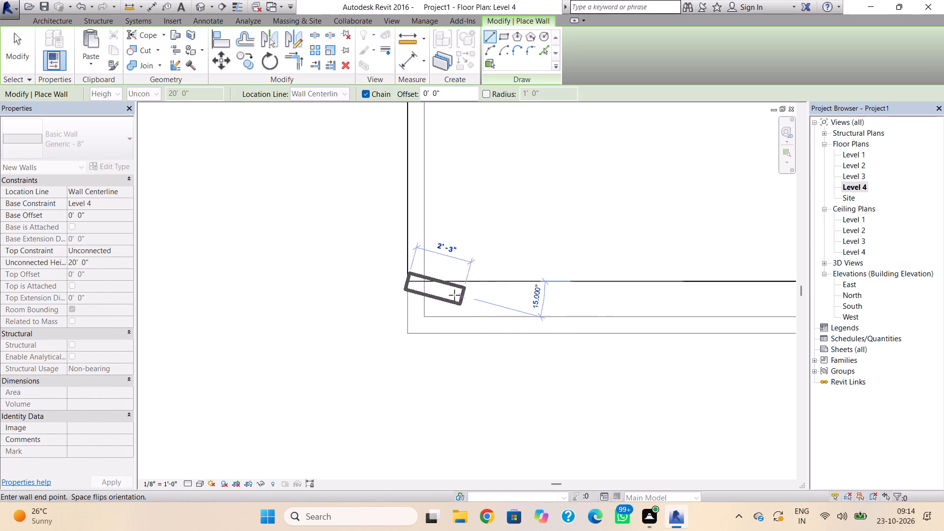
key("Escape")
left_click(331, 97)
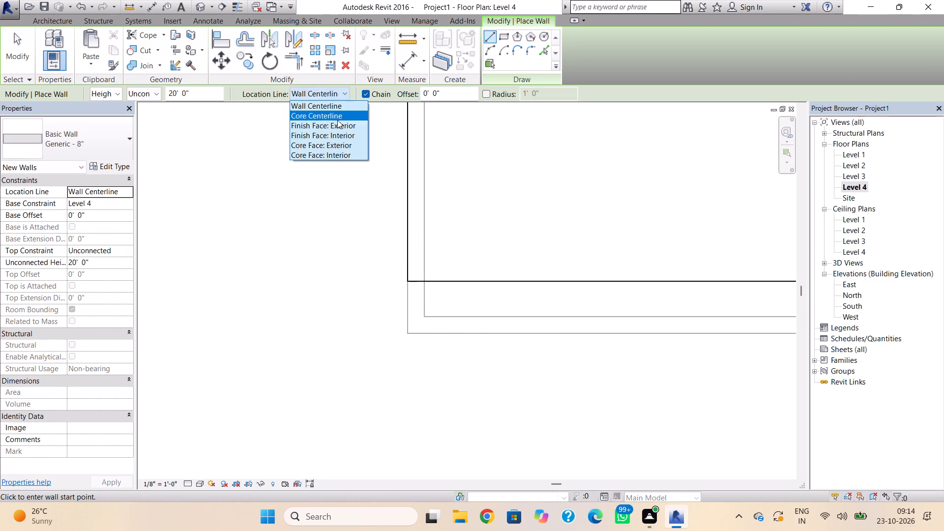
left_click(338, 123)
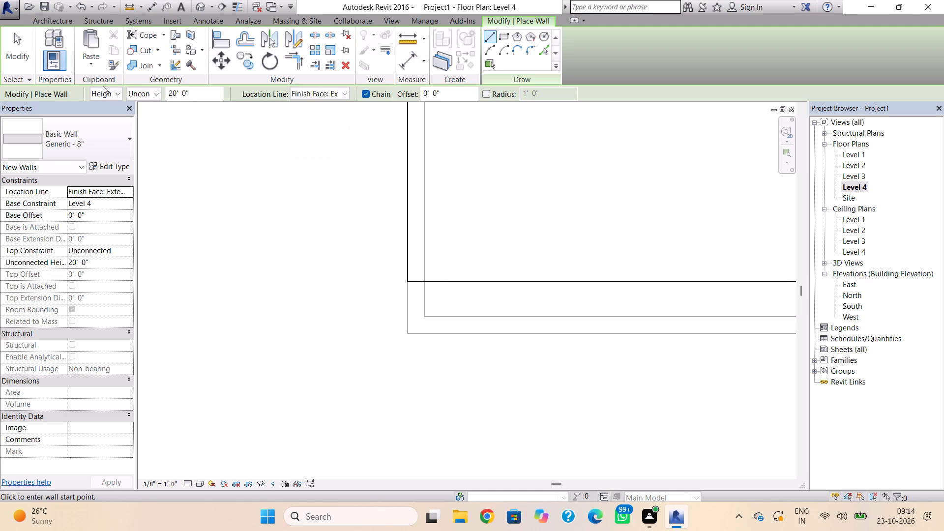
left_click(60, 21)
left_click(25, 134)
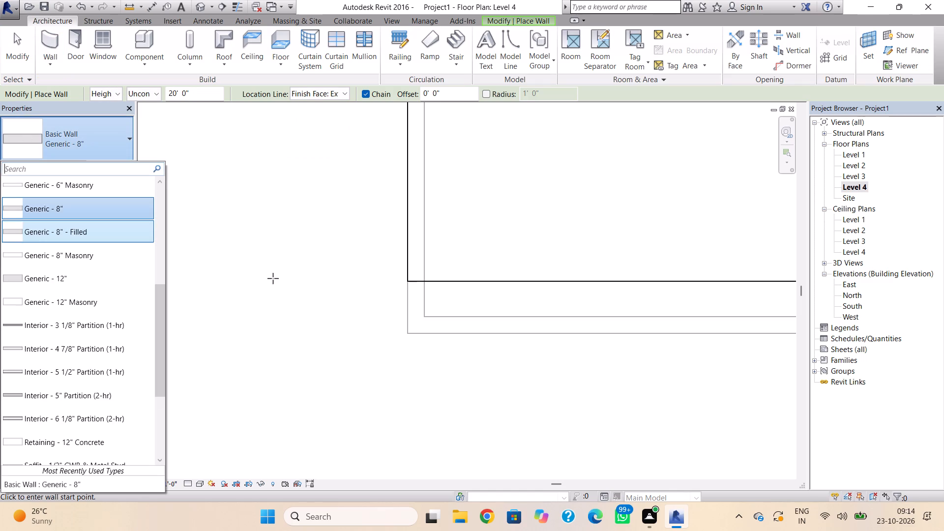
left_click(106, 213)
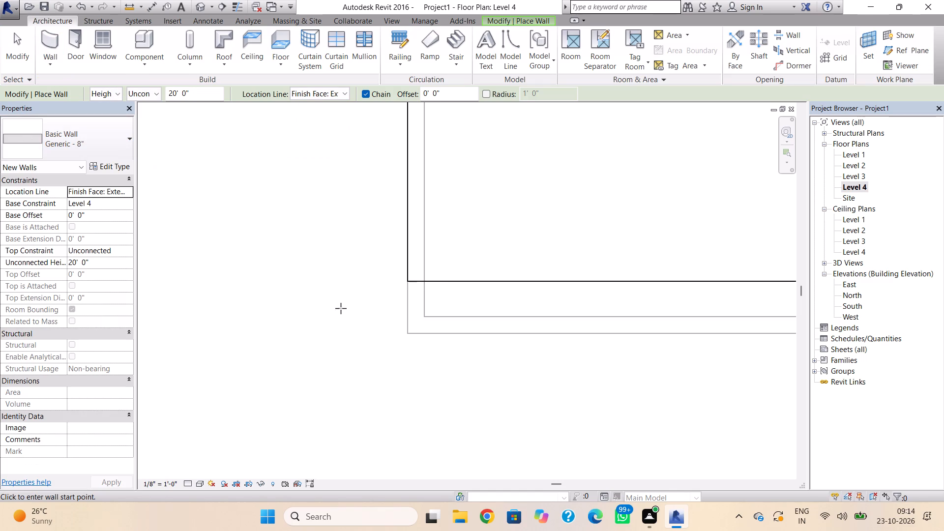
left_click(408, 281)
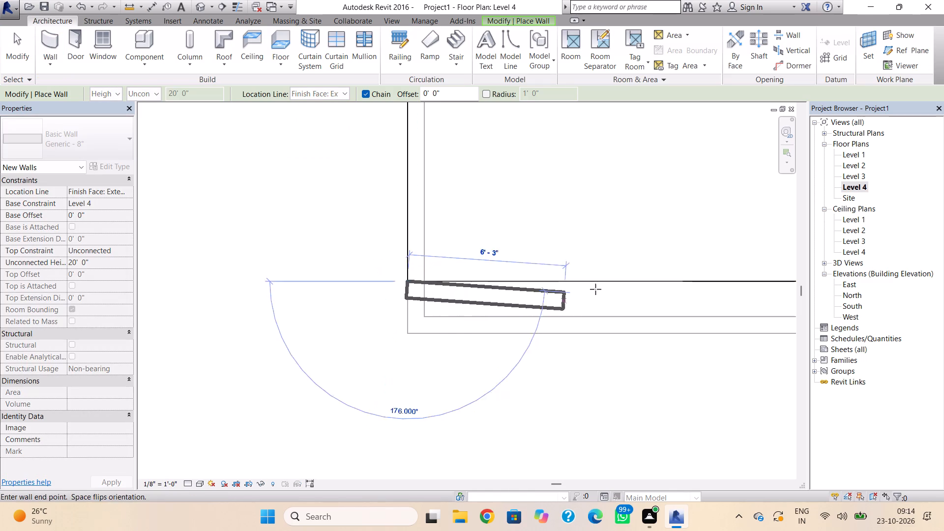
scroll(518, 302, "down", 1)
middle_click_drag(476, 306, 163, 324)
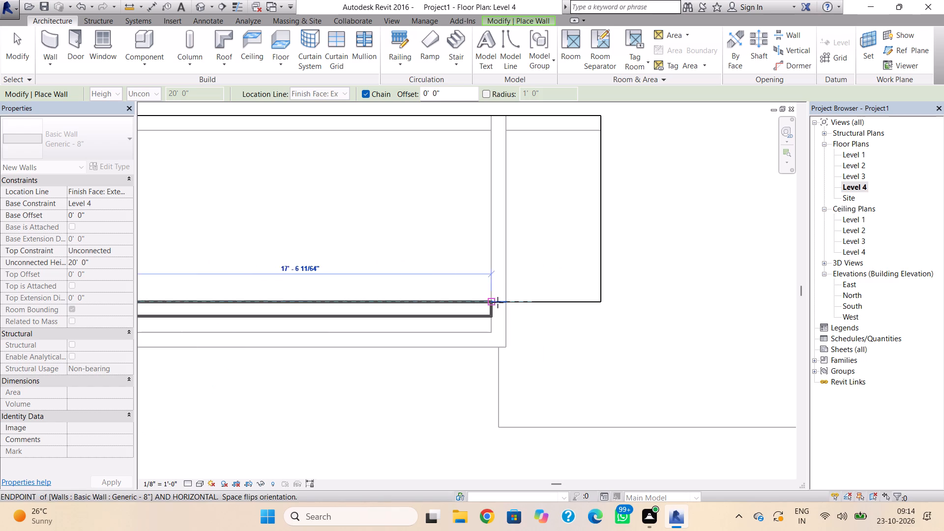
left_click(511, 302)
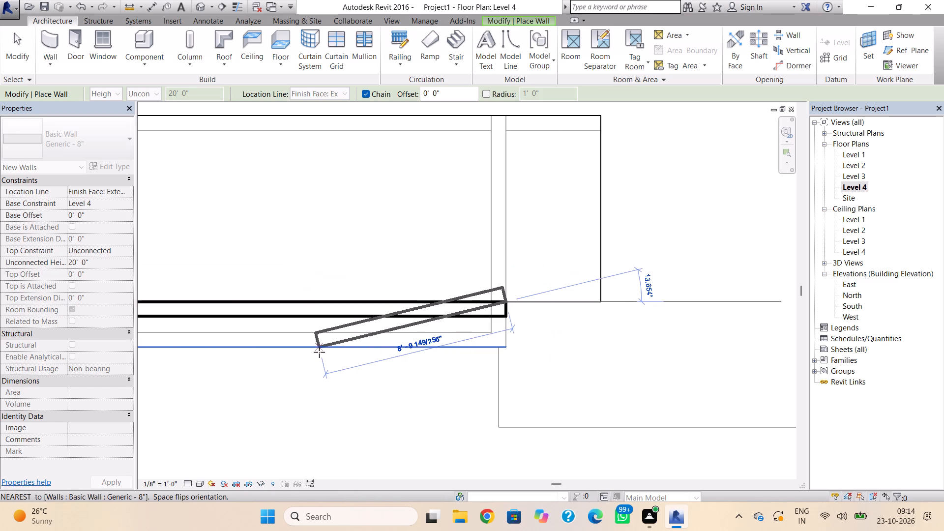
key("Escape")
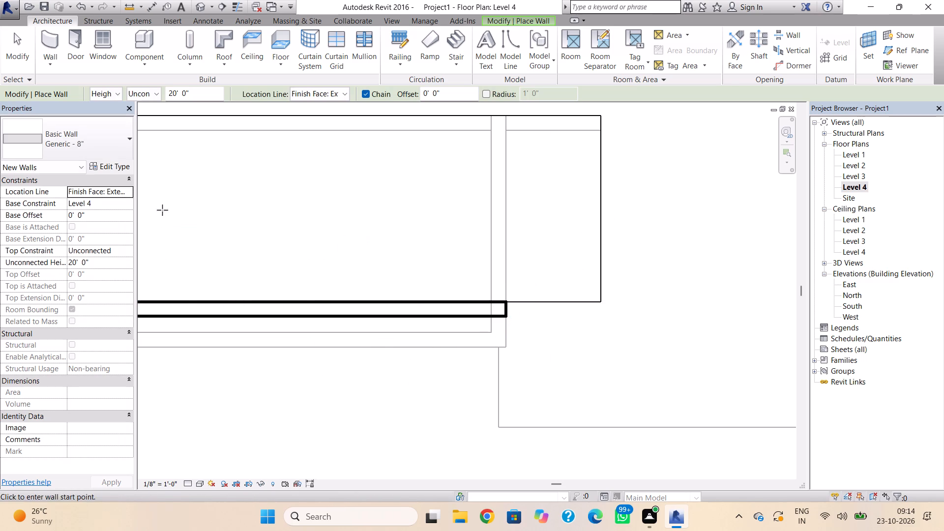
In the 3D view, lower the top of the new Level 4 wall to an unconnected height of about 5'-0 3/4".
left_click(201, 7)
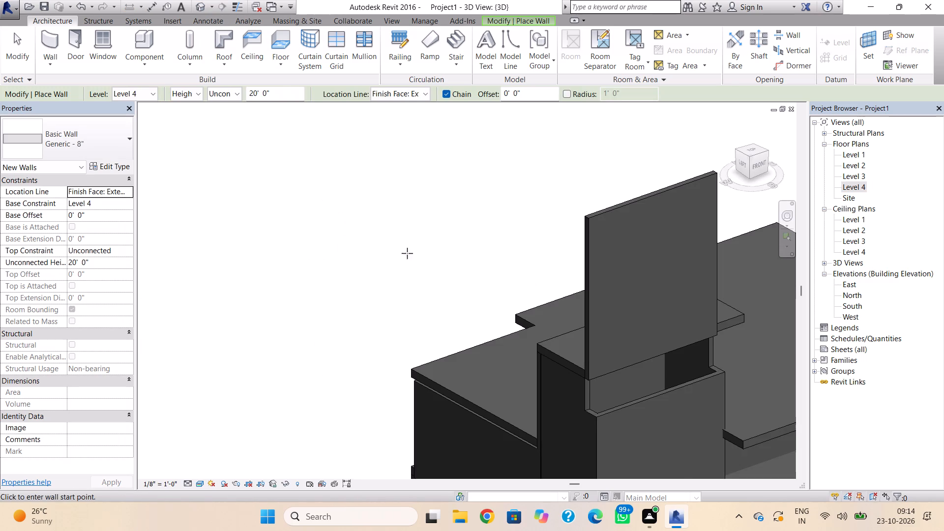
key("Escape")
scroll(457, 379, "down", 4)
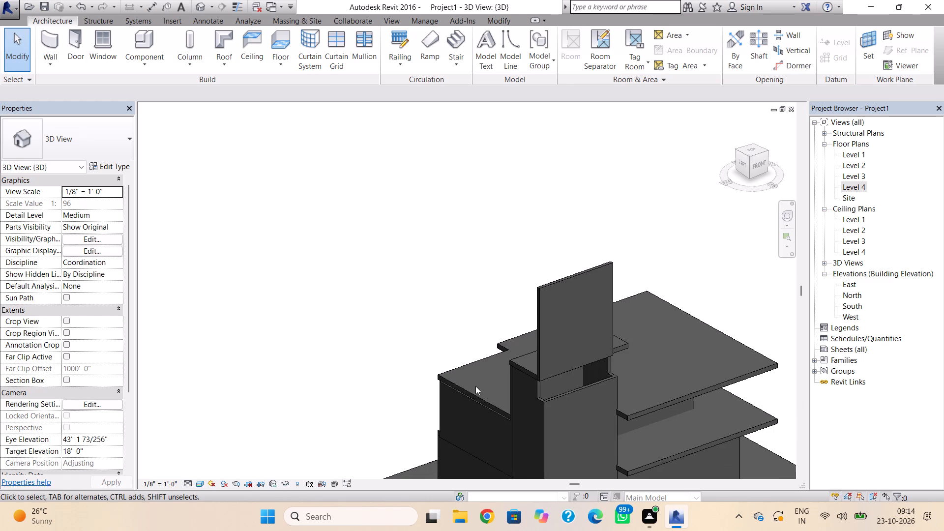
middle_click_drag(463, 374, 446, 343)
right_click_drag(442, 334, 387, 312, "shift")
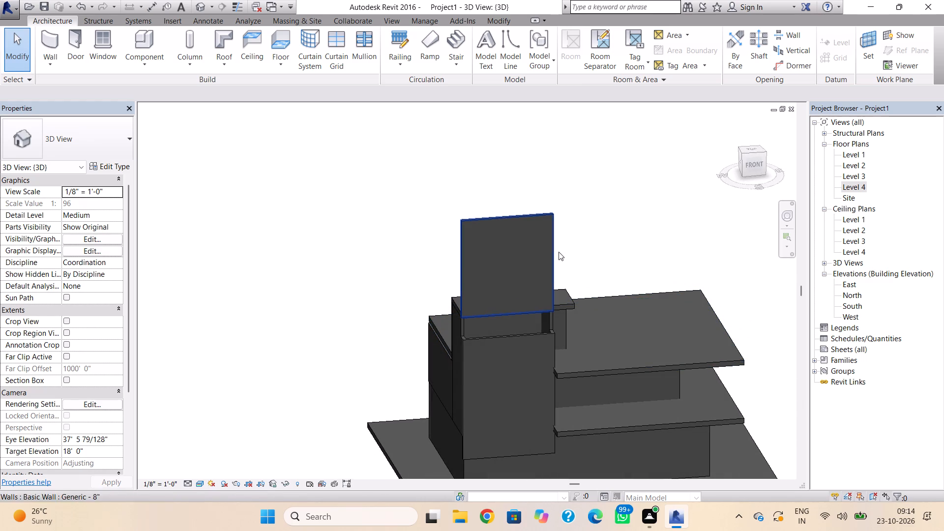
left_click(533, 212)
left_click_drag(509, 211, 520, 290)
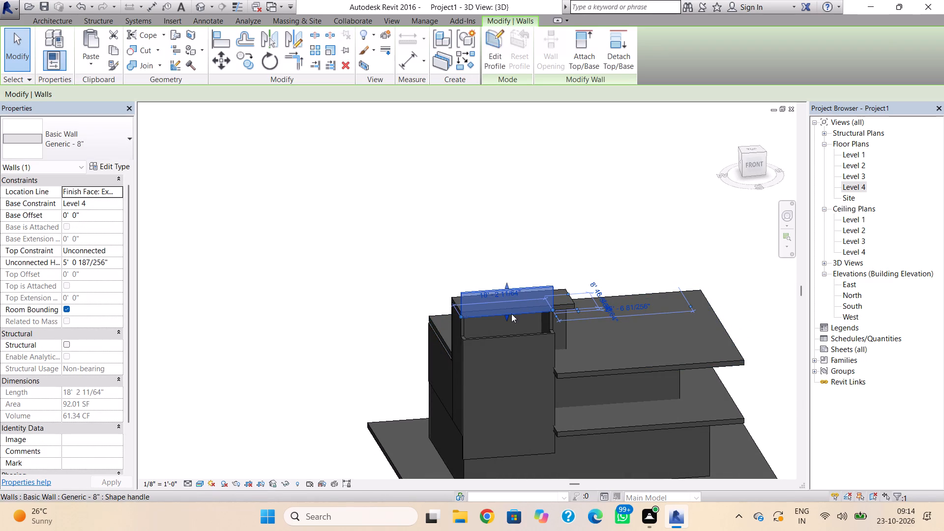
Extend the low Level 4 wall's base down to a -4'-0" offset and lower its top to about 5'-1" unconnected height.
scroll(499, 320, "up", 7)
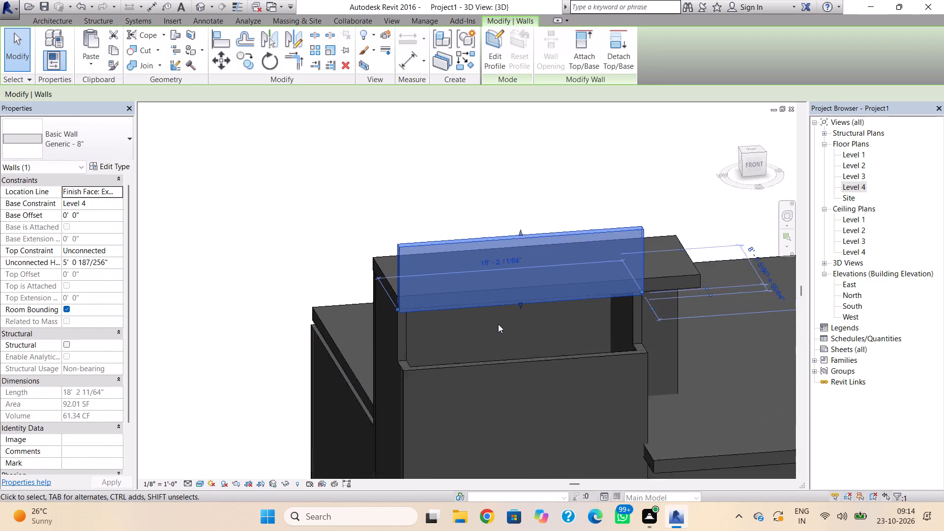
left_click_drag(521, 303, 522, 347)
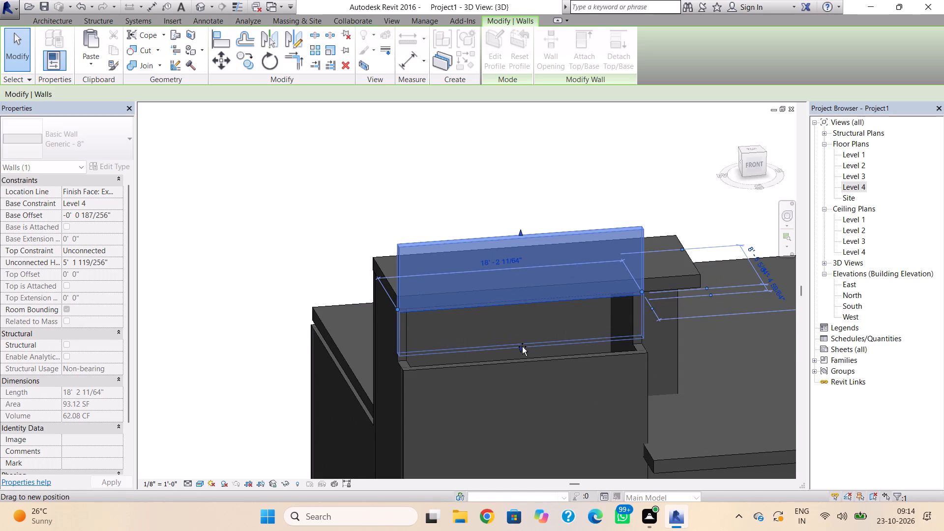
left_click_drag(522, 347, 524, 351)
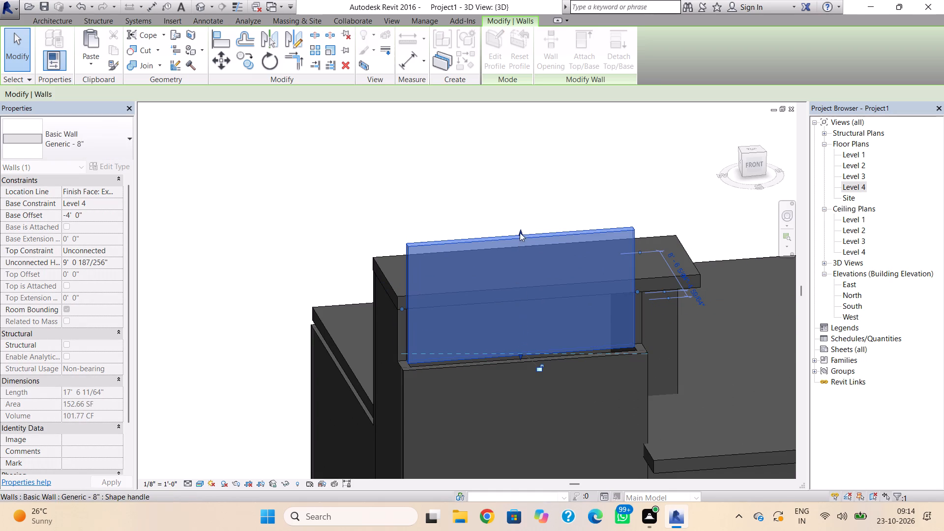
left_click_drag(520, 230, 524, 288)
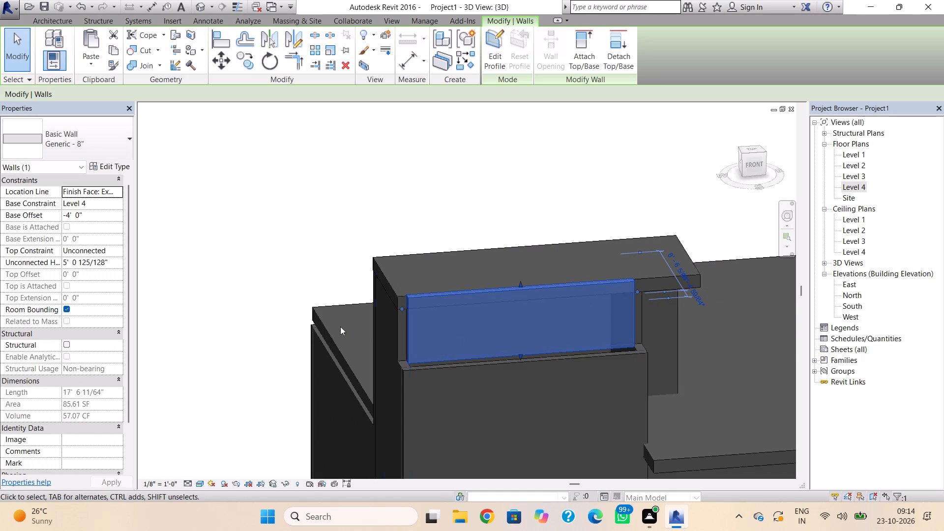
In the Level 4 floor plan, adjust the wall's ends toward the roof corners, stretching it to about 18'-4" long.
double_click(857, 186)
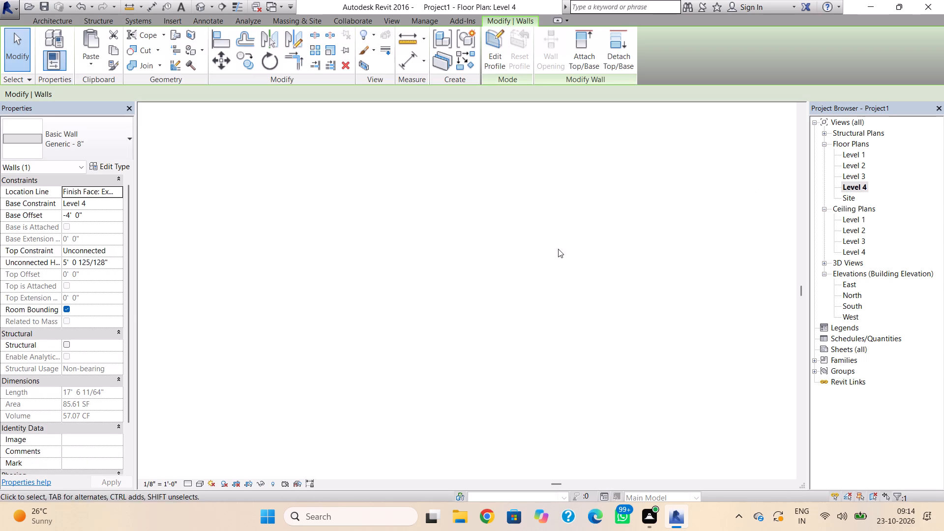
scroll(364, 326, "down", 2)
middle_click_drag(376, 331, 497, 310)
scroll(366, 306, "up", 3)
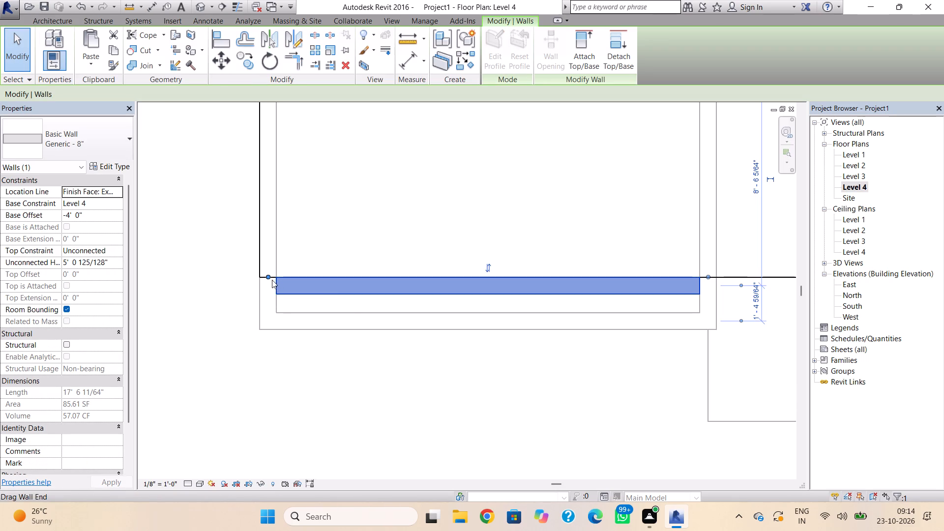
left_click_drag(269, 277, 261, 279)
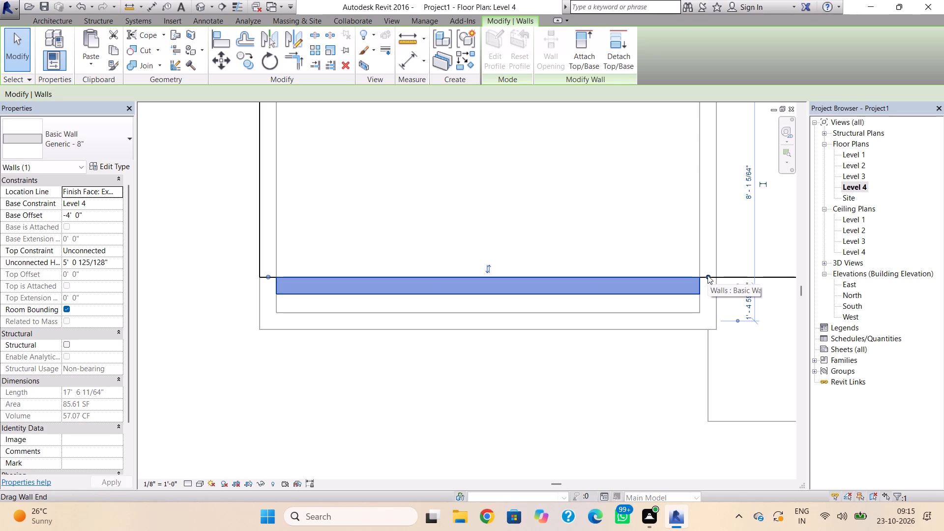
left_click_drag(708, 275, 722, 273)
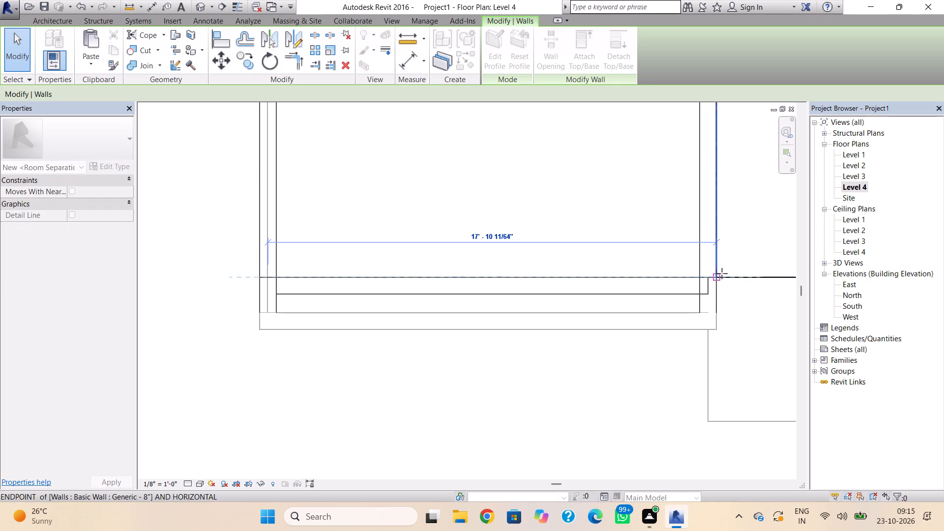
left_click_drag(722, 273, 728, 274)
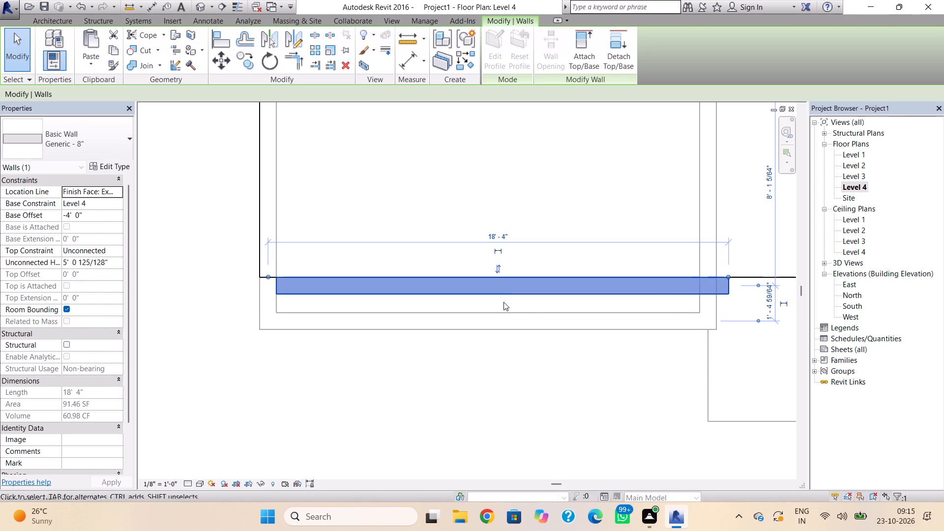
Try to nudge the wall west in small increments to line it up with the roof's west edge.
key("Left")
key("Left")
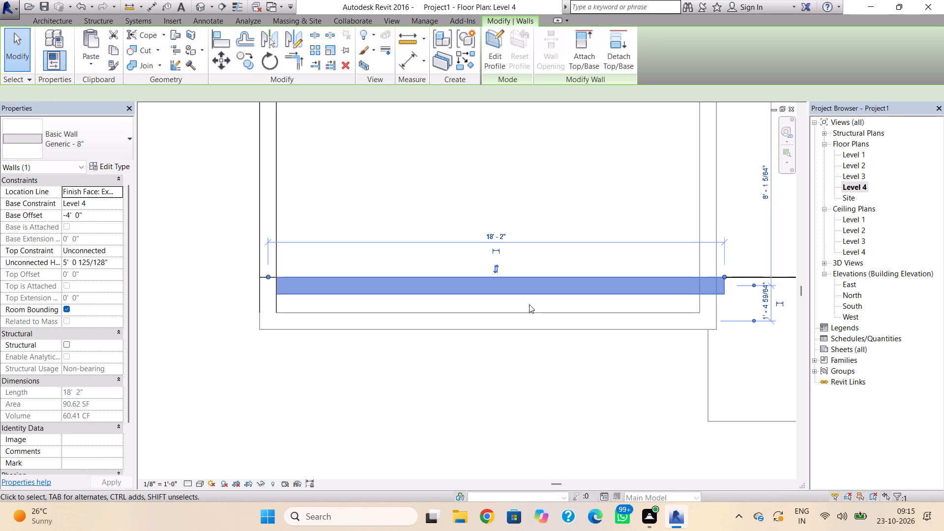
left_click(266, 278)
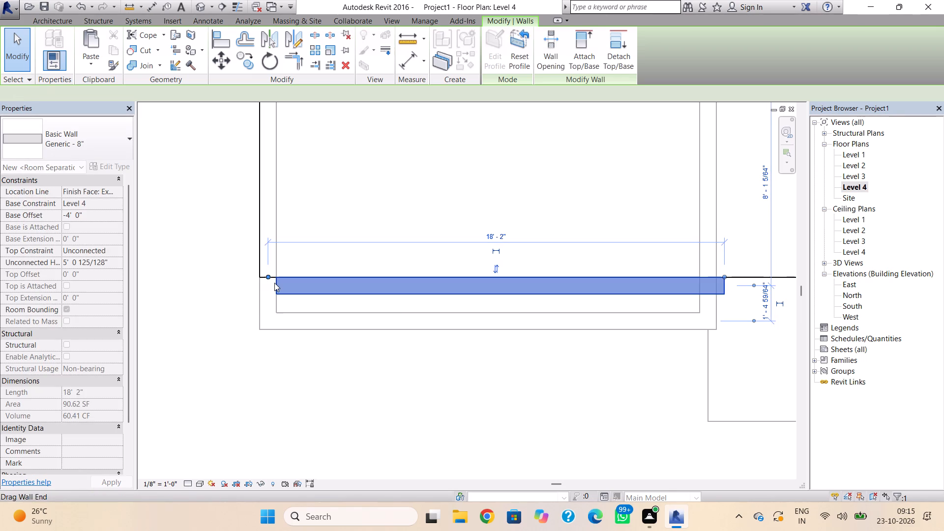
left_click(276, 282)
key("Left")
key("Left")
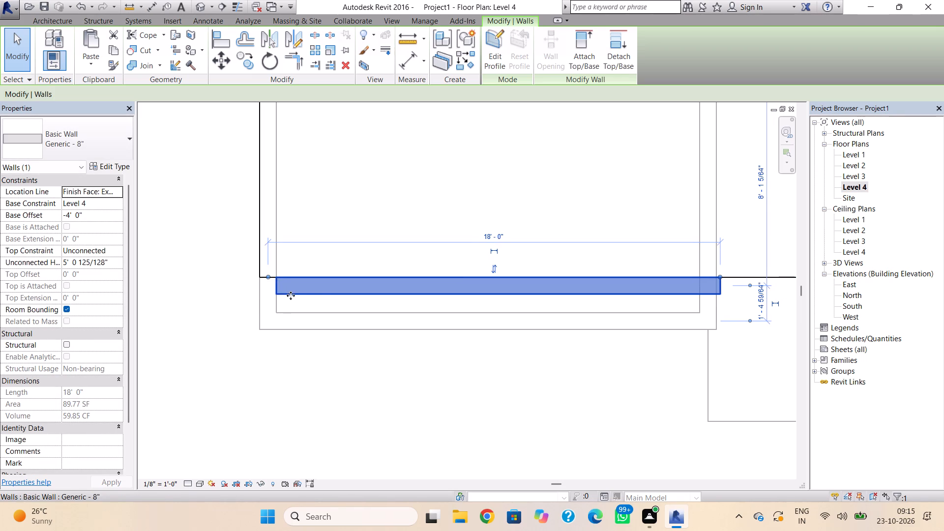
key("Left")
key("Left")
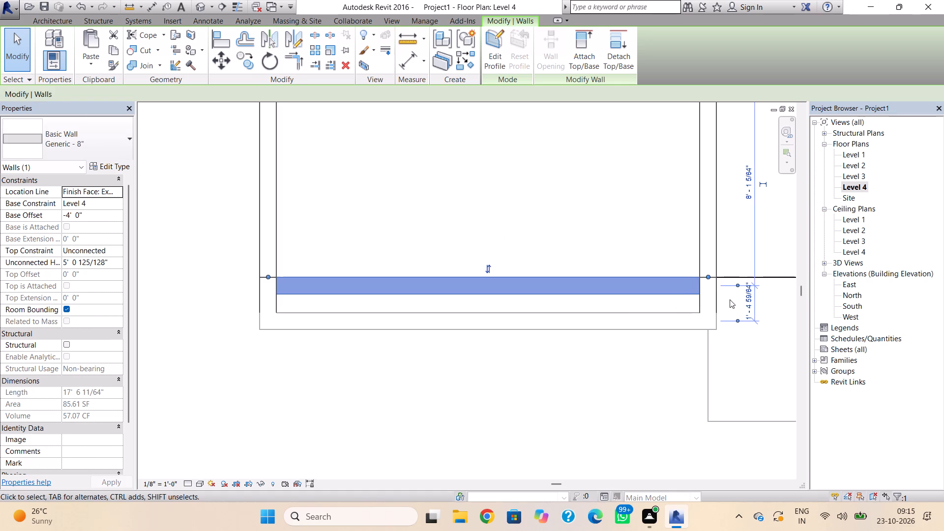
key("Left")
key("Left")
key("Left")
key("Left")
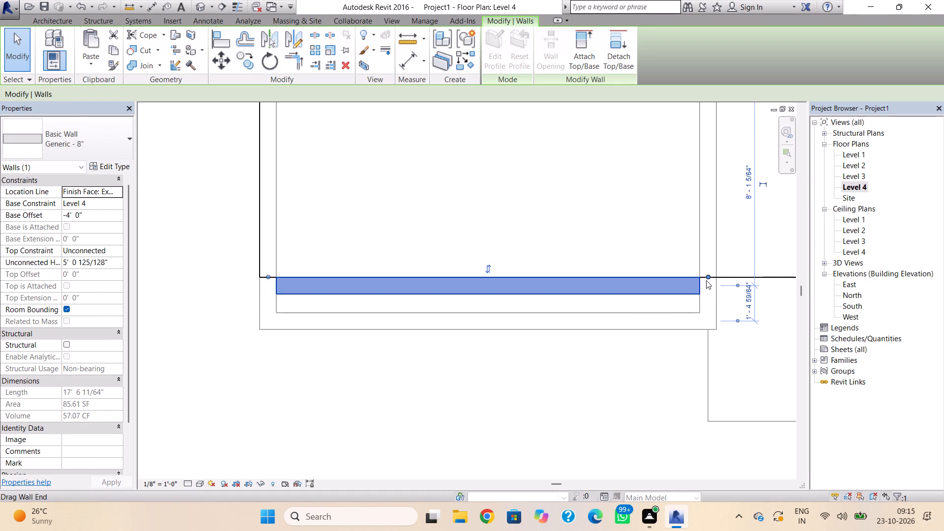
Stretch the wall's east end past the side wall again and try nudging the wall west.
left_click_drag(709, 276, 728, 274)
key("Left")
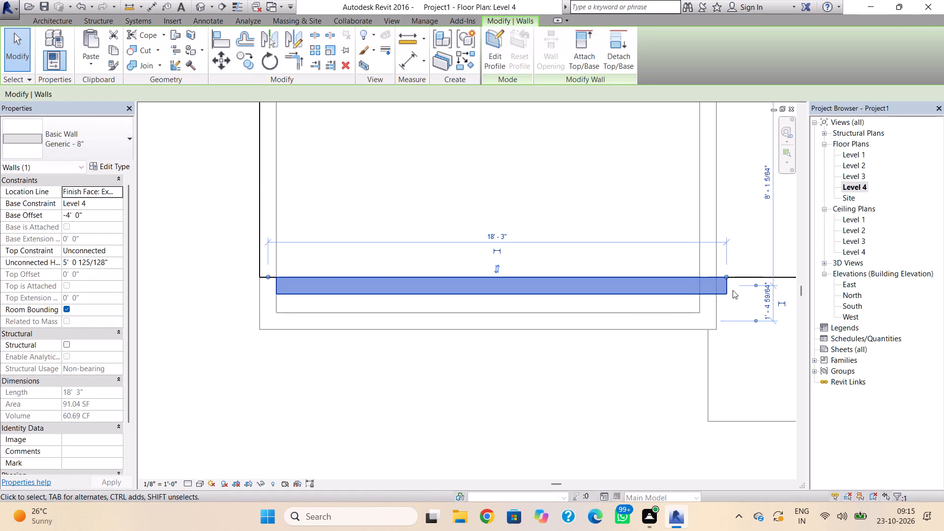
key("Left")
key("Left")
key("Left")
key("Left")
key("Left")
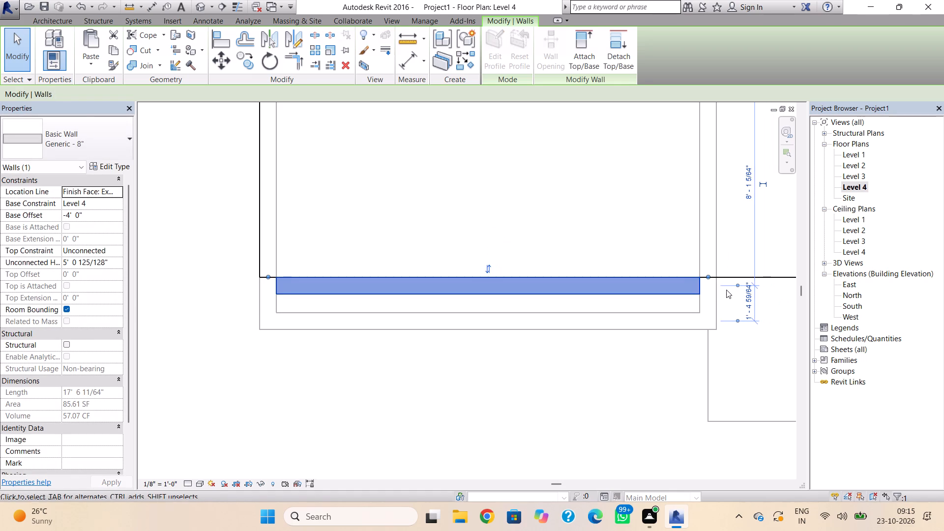
Delete the low wall along the south-west roof's south edge.
scroll(714, 287, "up", 3)
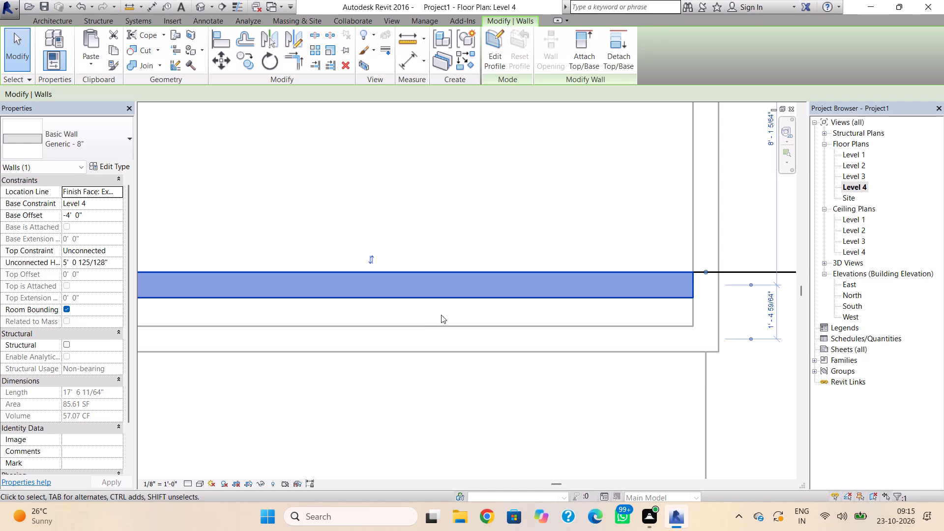
key("Delete")
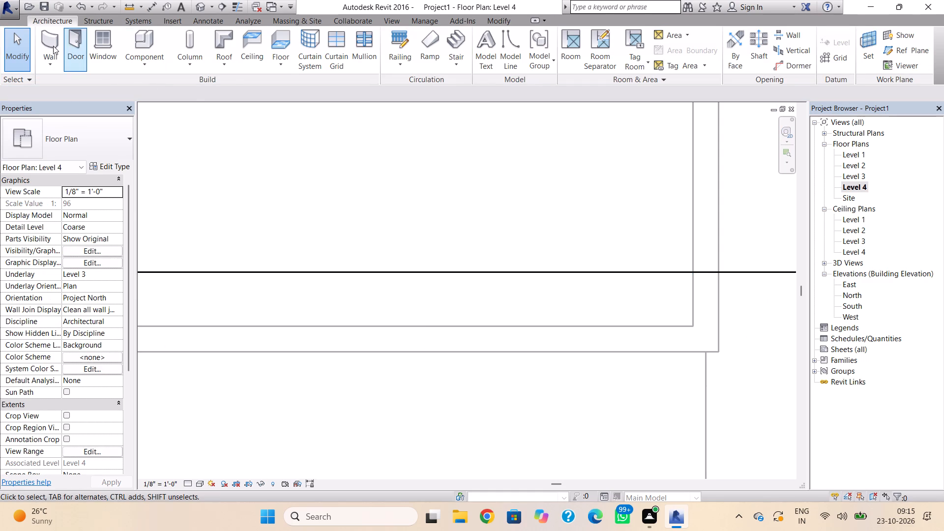
Draw a new Generic - 8" wall about 18'-2" long on Level 4 along the south-west roof's south edge, between its outer corners.
left_click(53, 46)
scroll(263, 265, "down", 2)
middle_click_drag(266, 267, 644, 256)
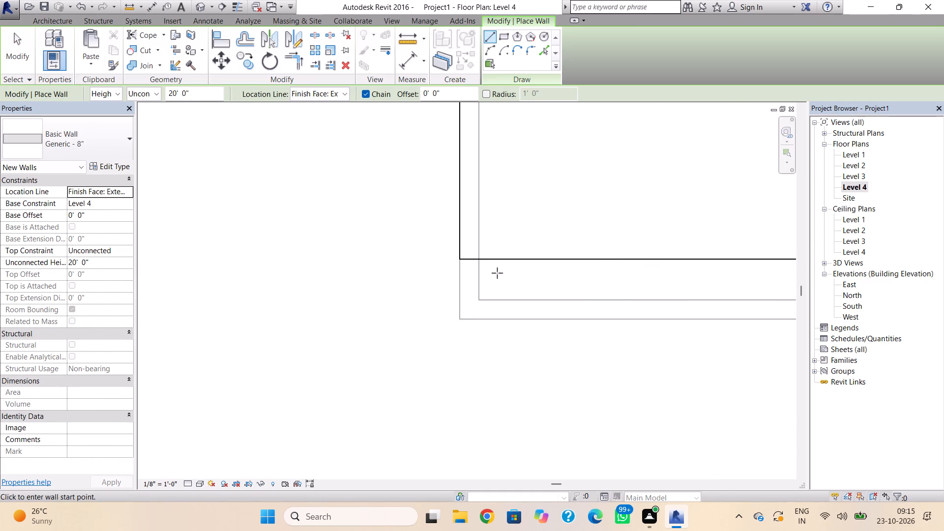
left_click(460, 260)
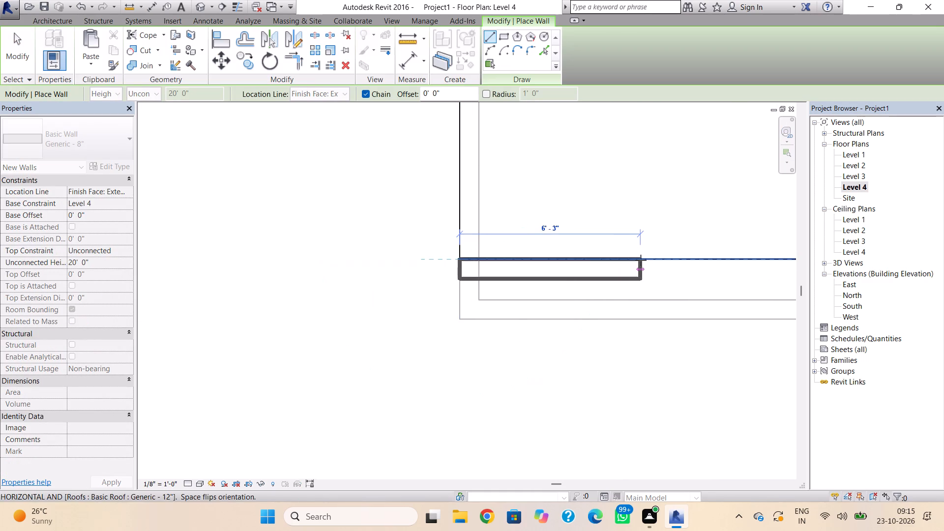
scroll(639, 260, "down", 1)
middle_click_drag(635, 263, 356, 295)
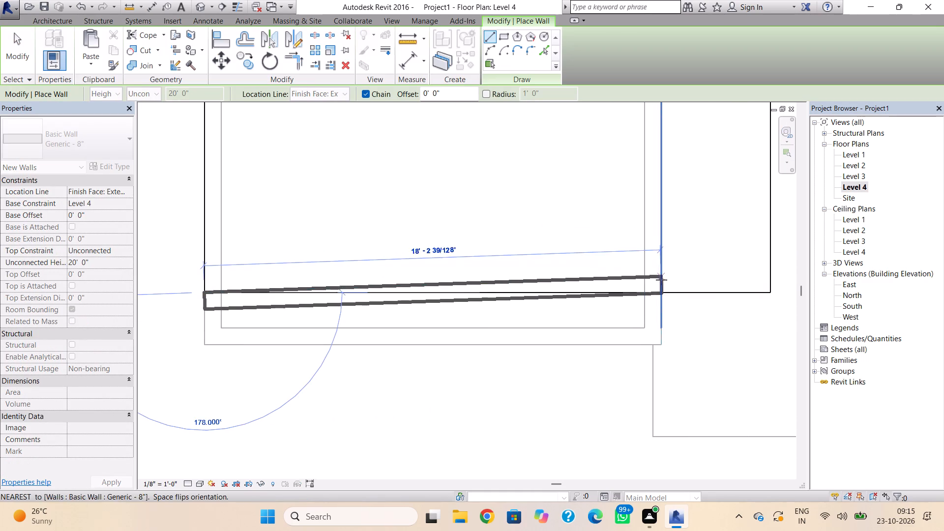
left_click(665, 288)
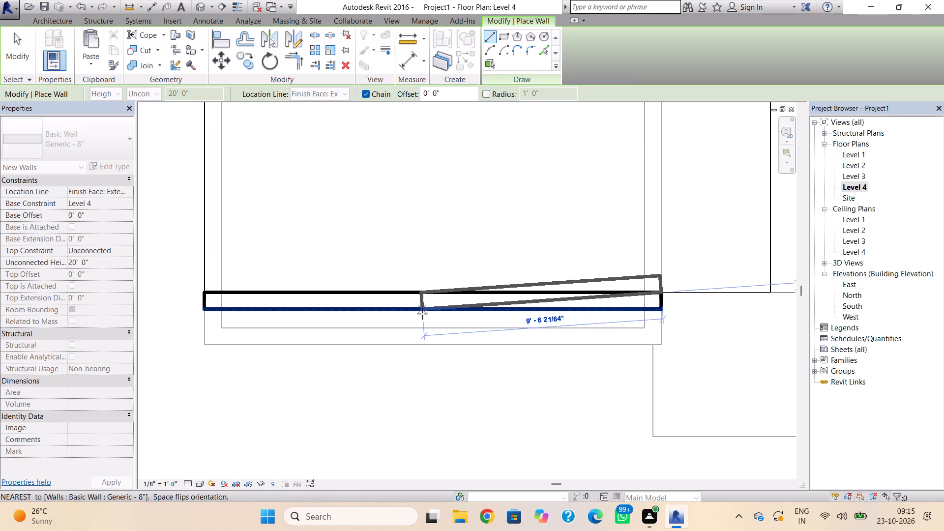
key("Escape")
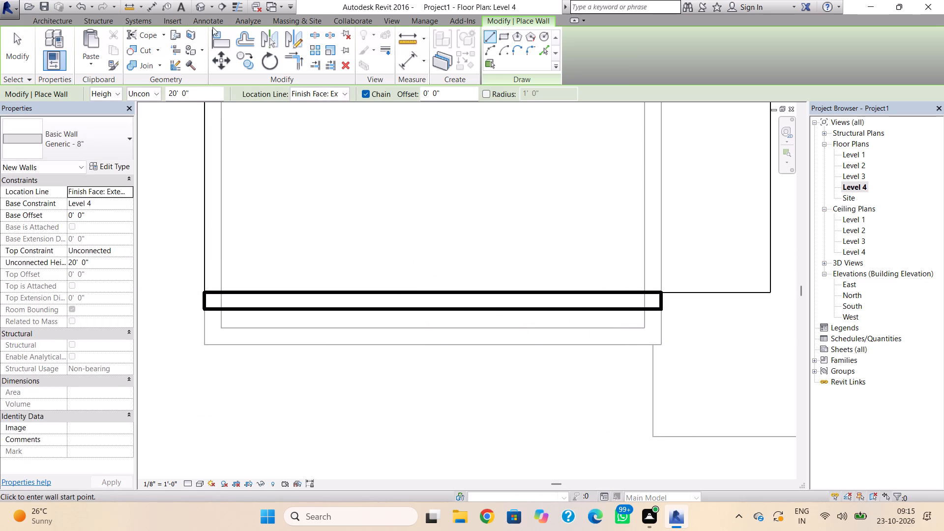
In the 3D view, extend the new wall's base down to the feature wall below, at a base offset of -4'-0".
left_click(200, 6)
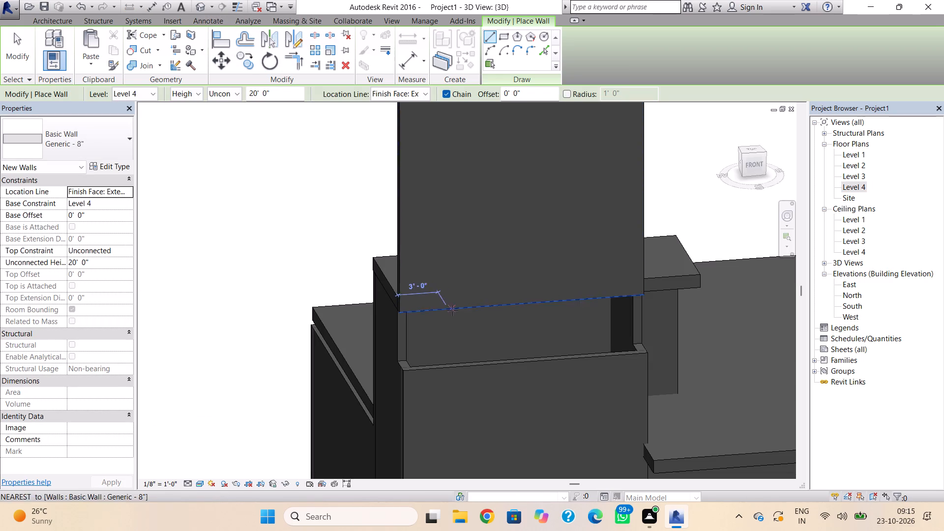
key("Escape")
left_click(526, 302)
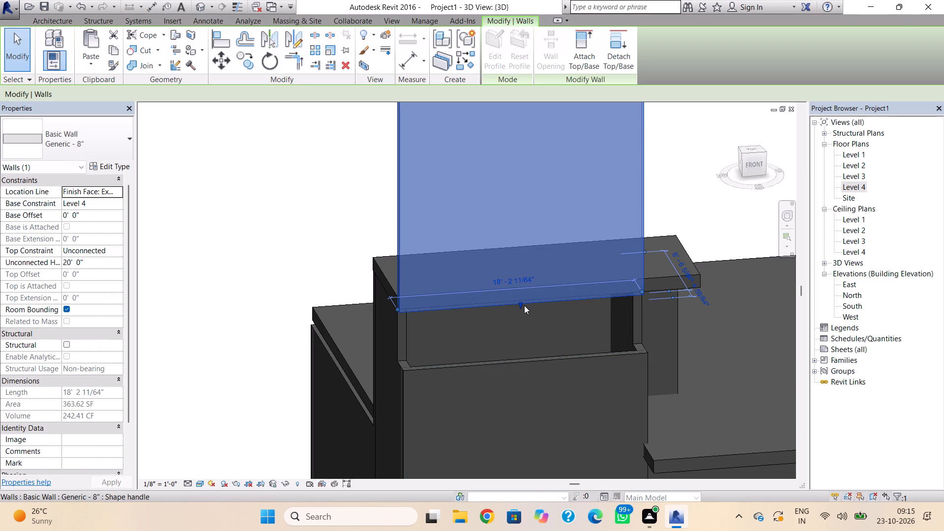
left_click_drag(523, 305, 524, 351)
Lower the new wall's top close to the roof's top surface, to an unconnected height of about 5'-3 3/4".
middle_click_drag(523, 325, 525, 383)
middle_click_drag(509, 202, 508, 234)
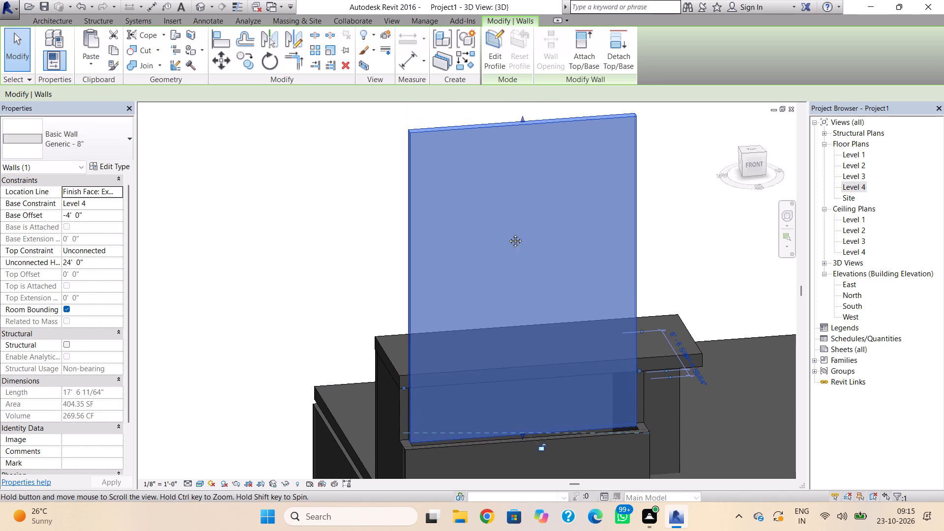
middle_click_drag(508, 234, 507, 241)
left_click_drag(521, 136, 516, 281)
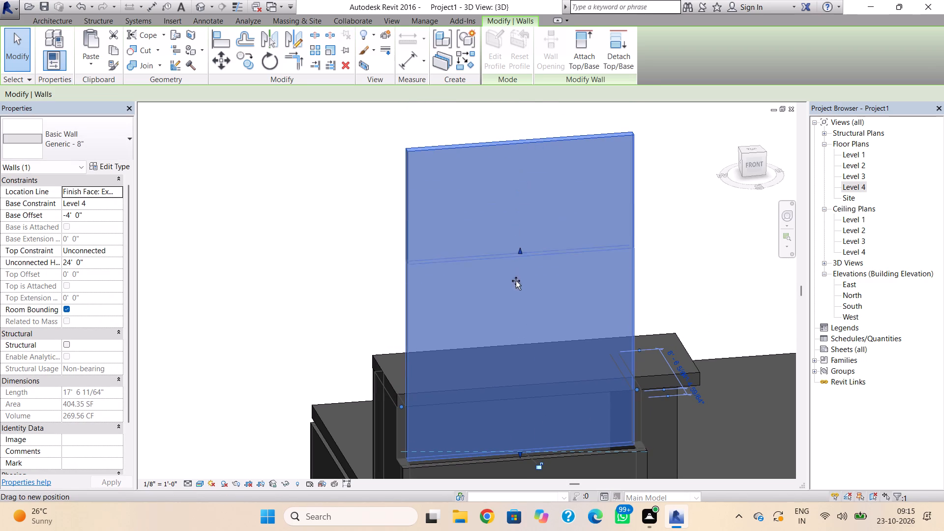
left_click_drag(516, 281, 509, 383)
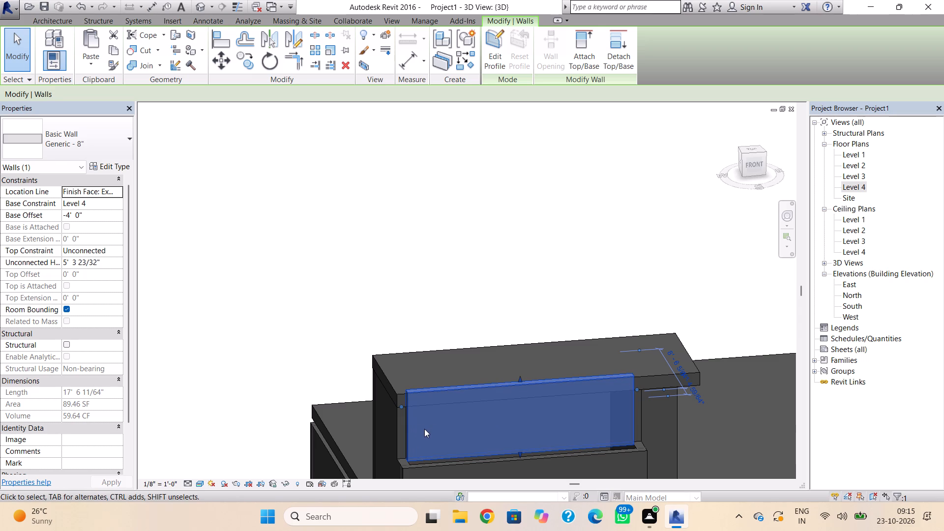
left_click_drag(517, 377, 520, 394)
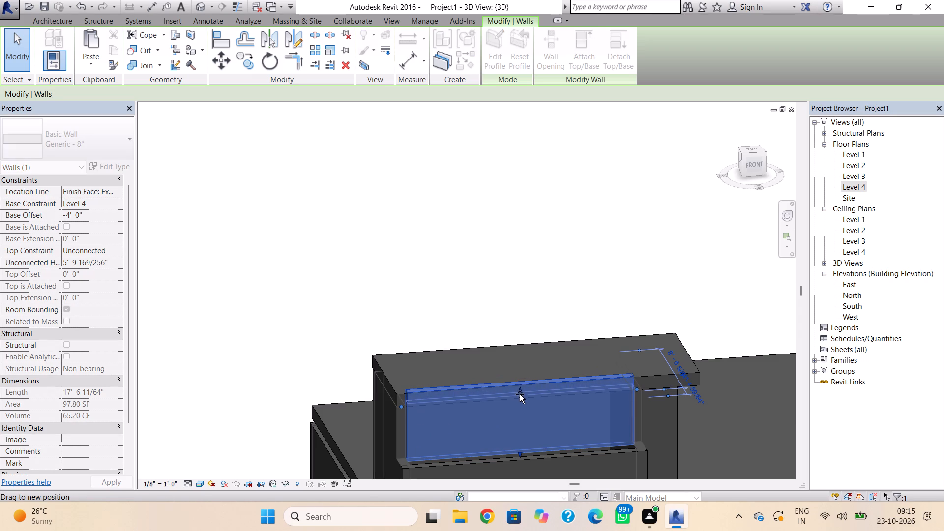
left_click_drag(520, 394, 518, 385)
key("Escape")
Working from the building's back, fine-tune the wall's top edge to sit level with the south-west roof's top surface.
right_click_drag(496, 381, 496, 380, "shift")
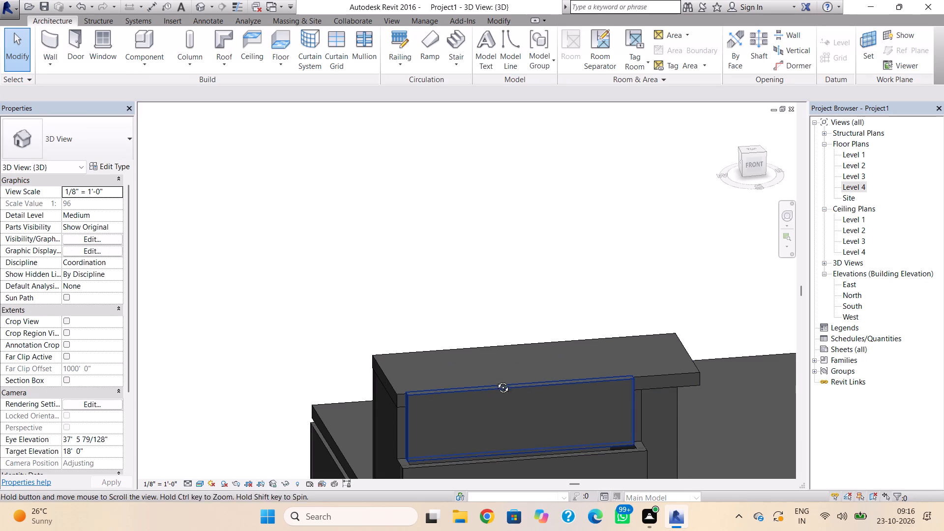
right_click_drag(496, 380, 716, 350, "shift")
middle_click_drag(694, 353, 322, 365)
scroll(661, 359, "down", 1)
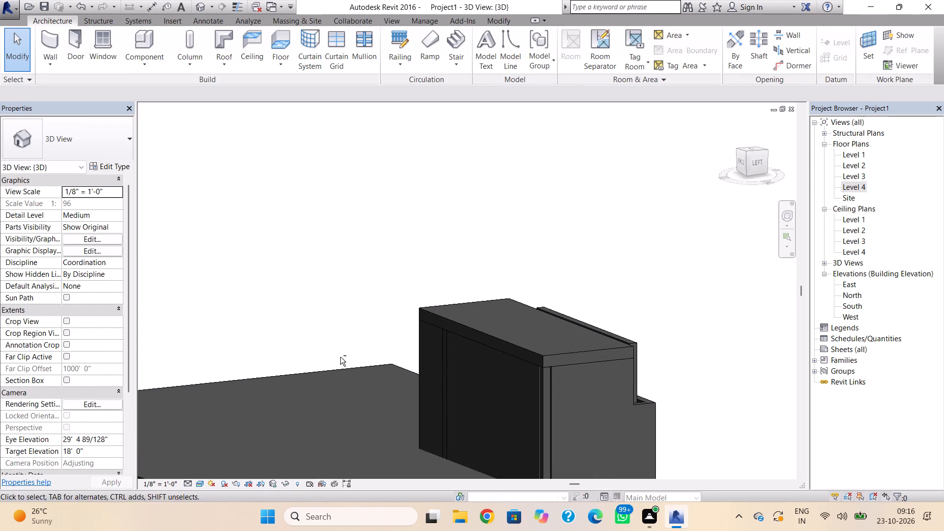
right_click_drag(352, 355, 476, 341, "shift")
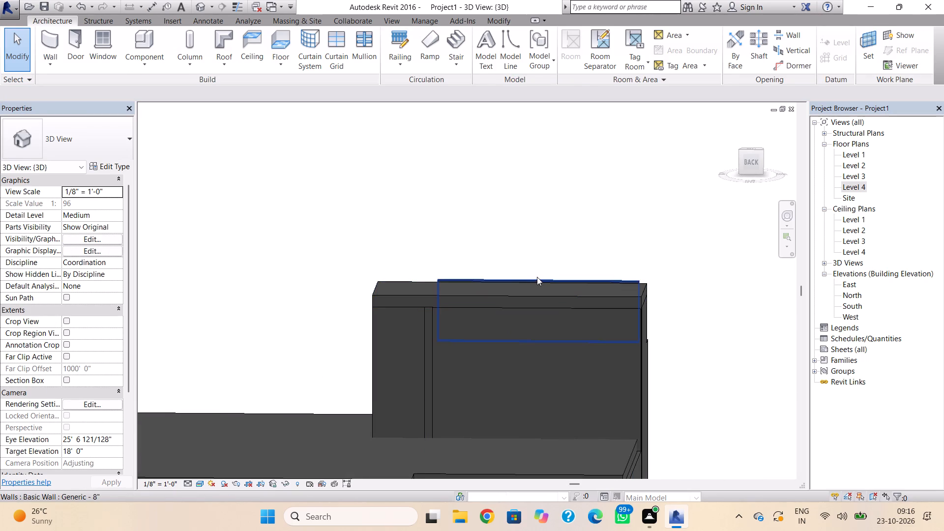
left_click(537, 277)
left_click_drag(537, 276, 539, 278)
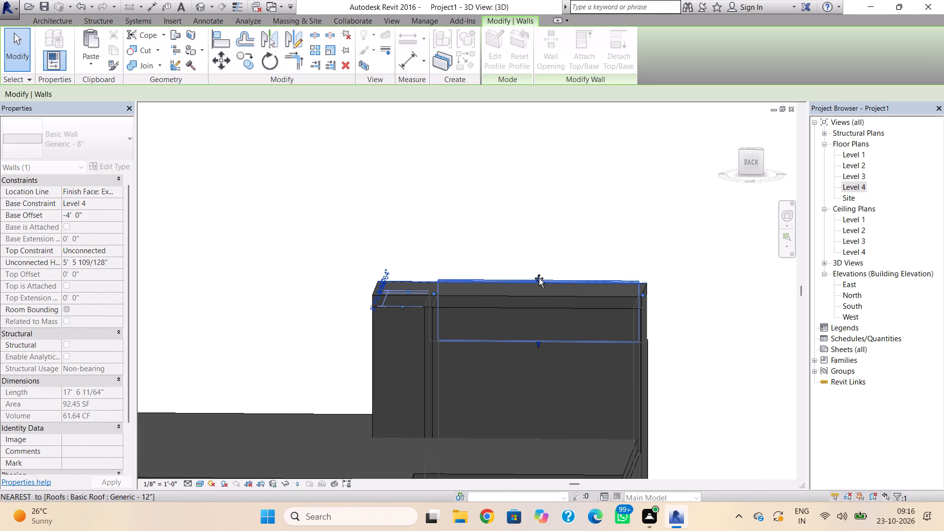
left_click_drag(539, 278, 539, 282)
key("Escape")
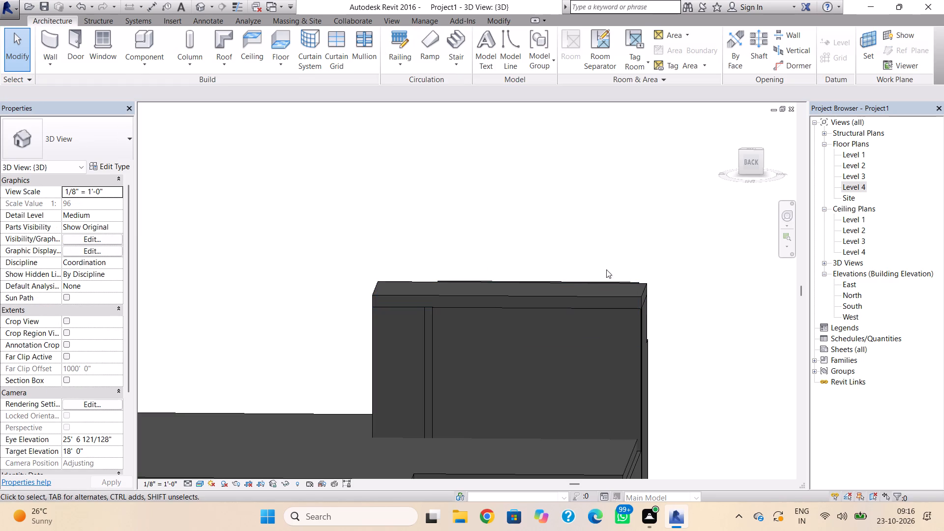
right_click_drag(541, 324, 264, 343, "shift")
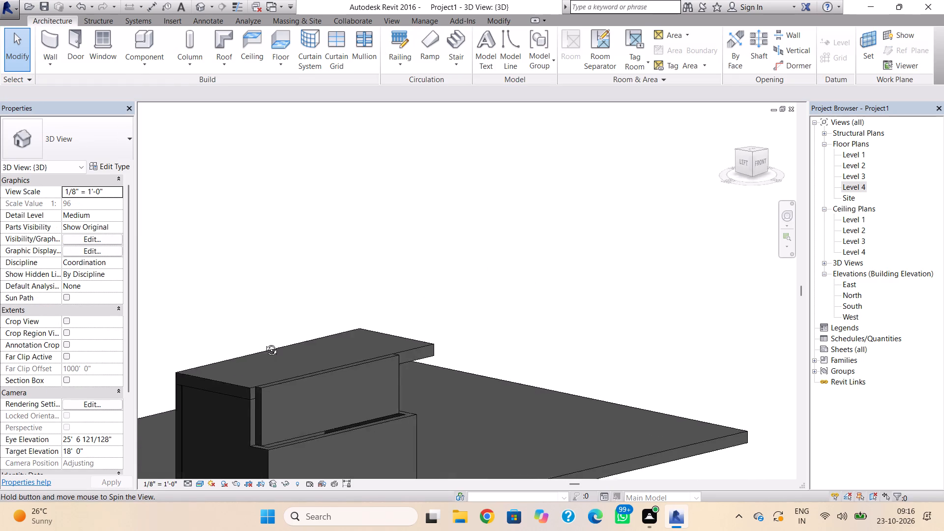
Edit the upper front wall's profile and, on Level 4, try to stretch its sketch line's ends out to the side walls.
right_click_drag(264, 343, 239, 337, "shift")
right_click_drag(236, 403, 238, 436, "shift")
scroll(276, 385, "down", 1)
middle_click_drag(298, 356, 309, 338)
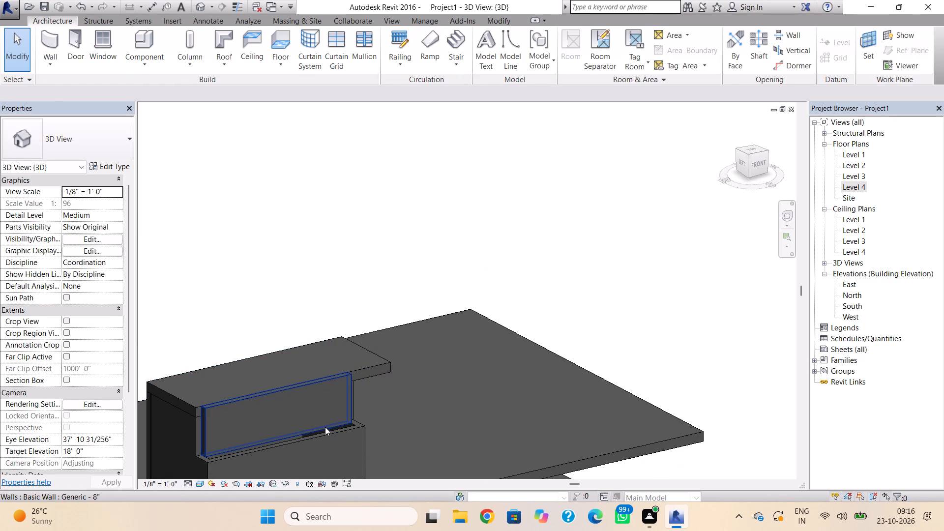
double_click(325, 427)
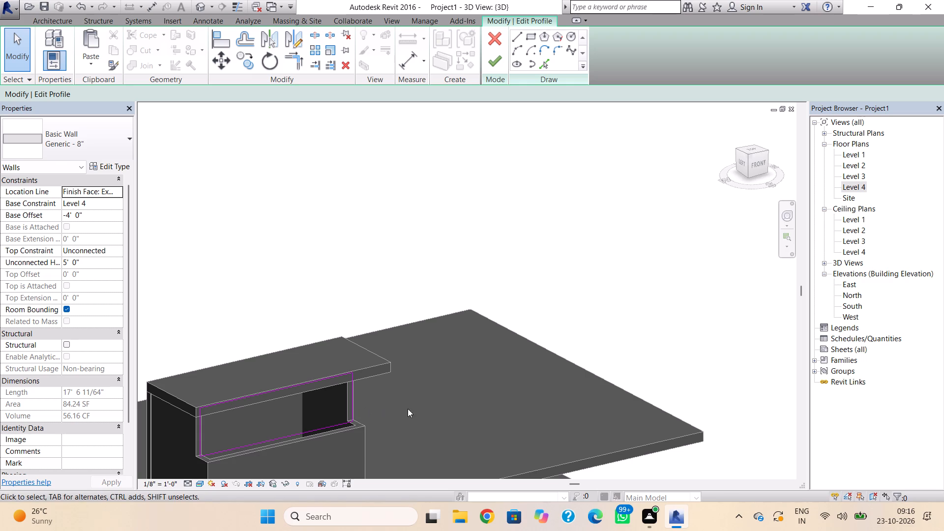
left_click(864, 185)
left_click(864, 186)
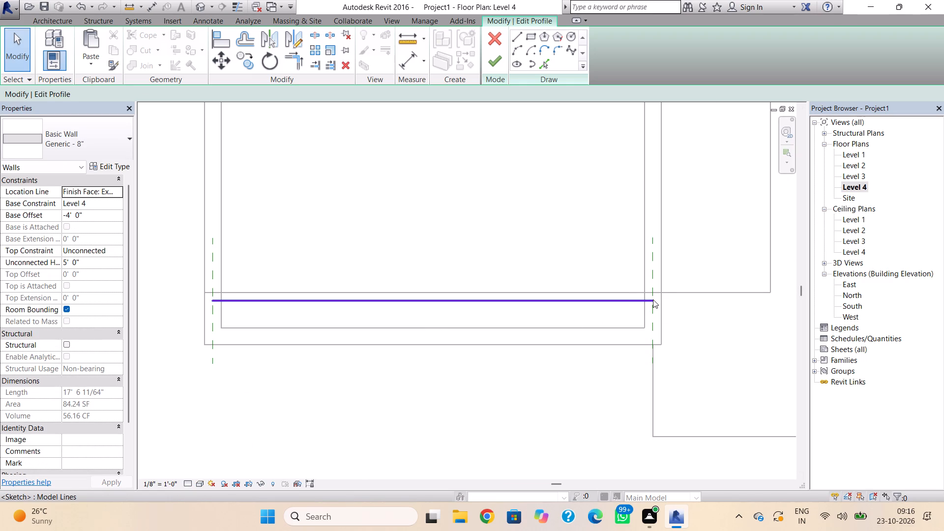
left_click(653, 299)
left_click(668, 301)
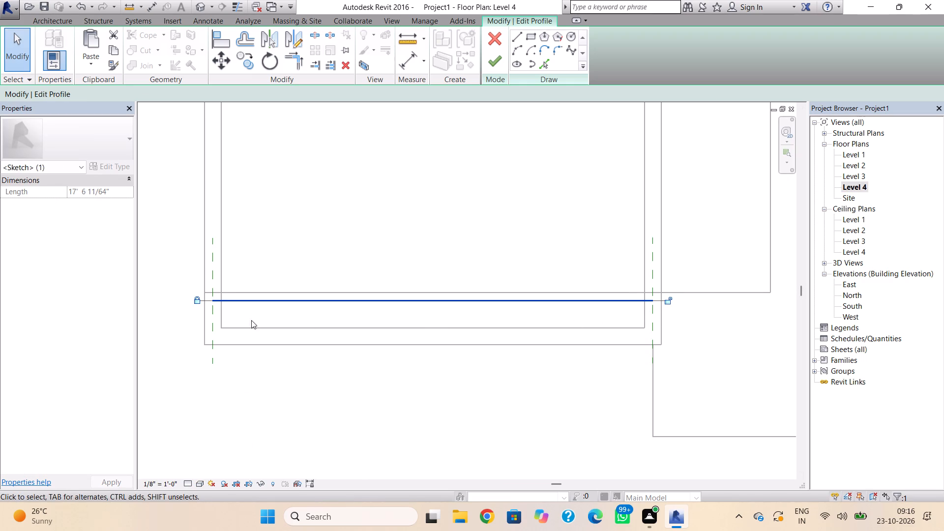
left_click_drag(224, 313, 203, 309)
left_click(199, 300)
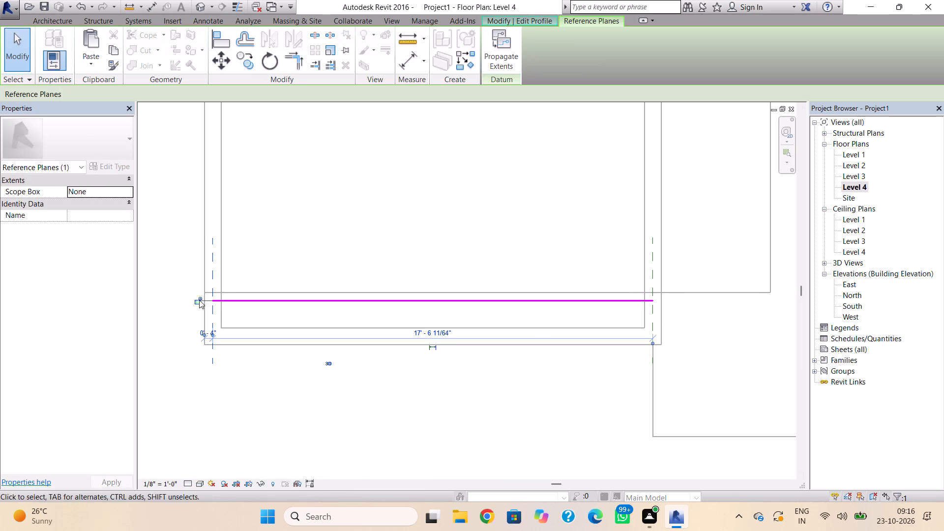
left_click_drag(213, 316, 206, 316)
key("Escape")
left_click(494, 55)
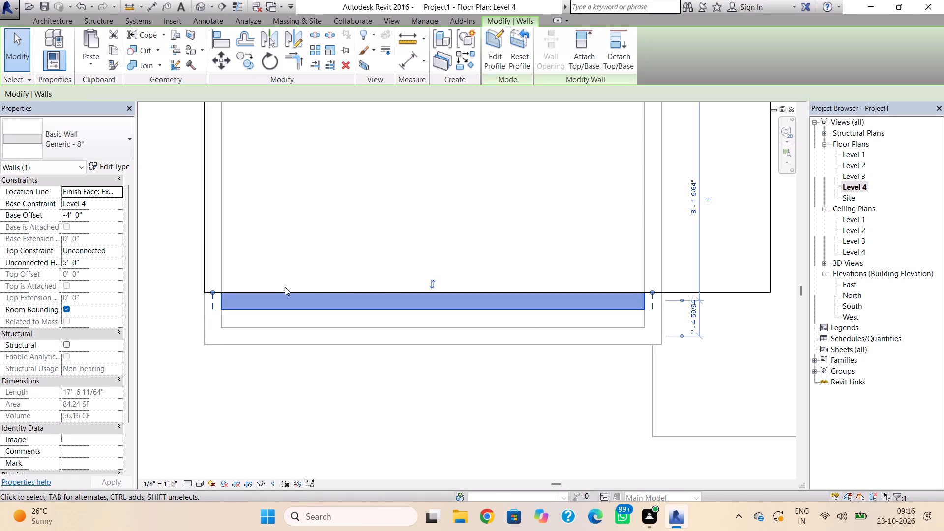
Create a flat Generic - 12" roof strip about 18'-2" by 1'-4 1/2" on Level 4, between the upper wall and the feature wall's front face.
left_click(63, 21)
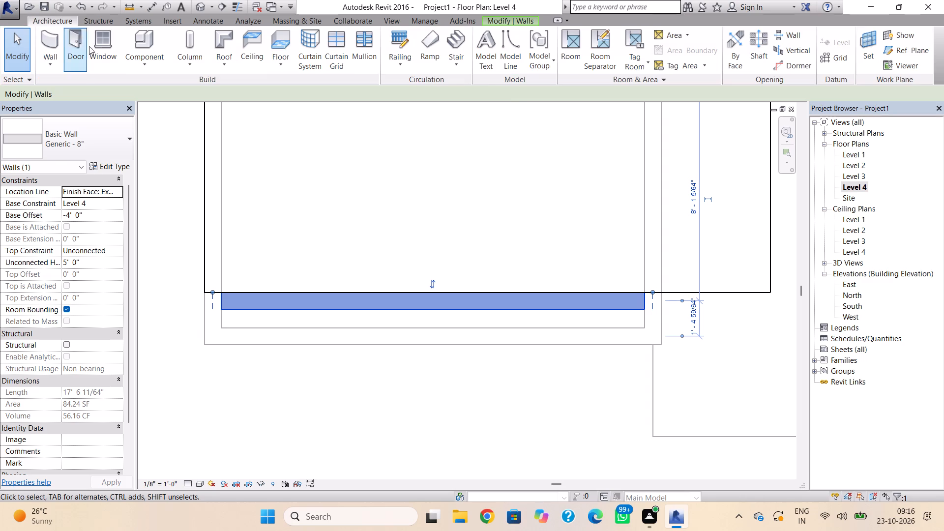
left_click(223, 41)
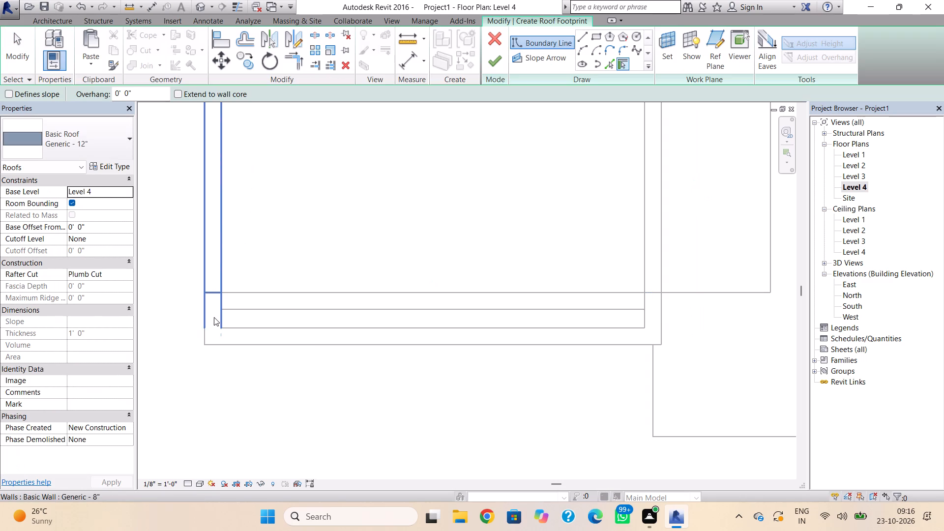
left_click(593, 34)
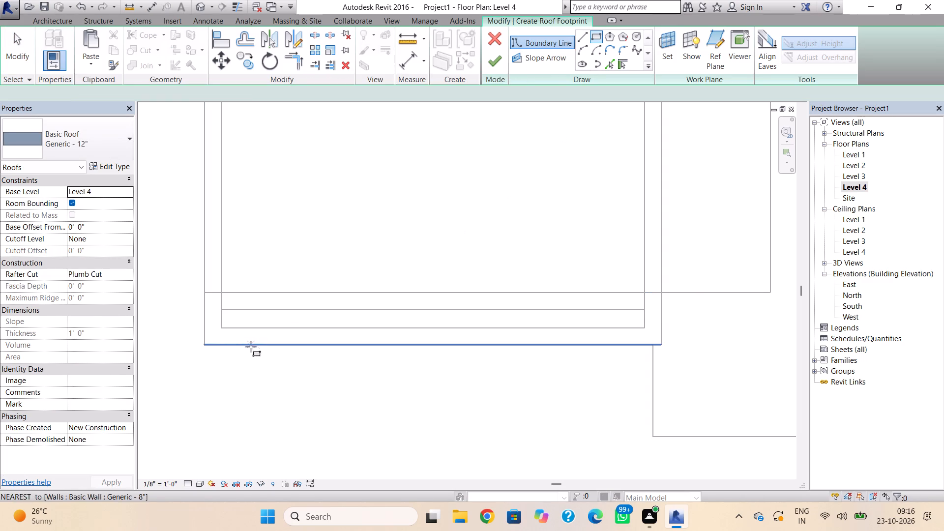
left_click(208, 312)
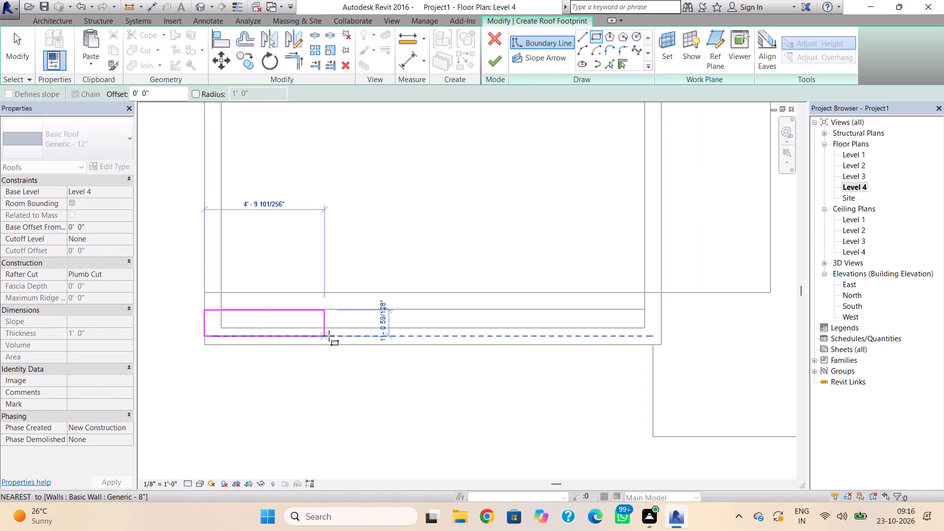
left_click(659, 344)
key("Escape")
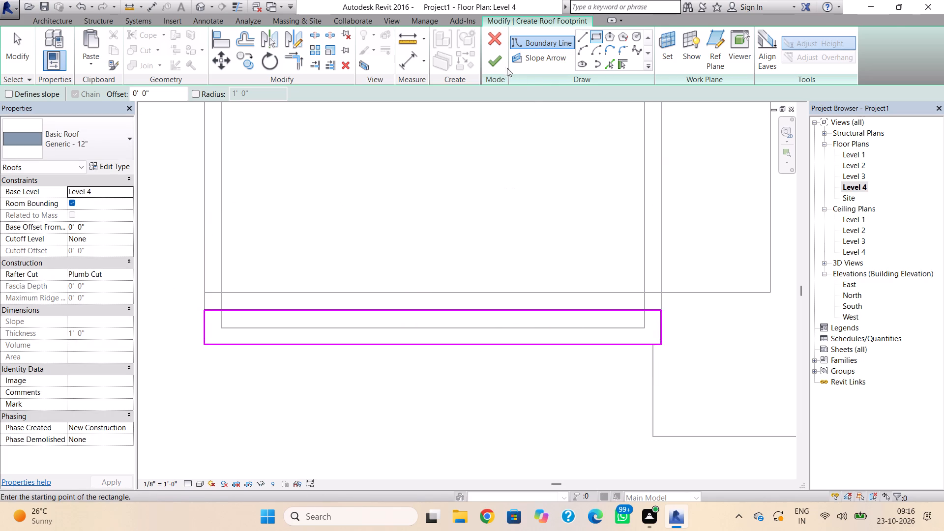
left_click(499, 64)
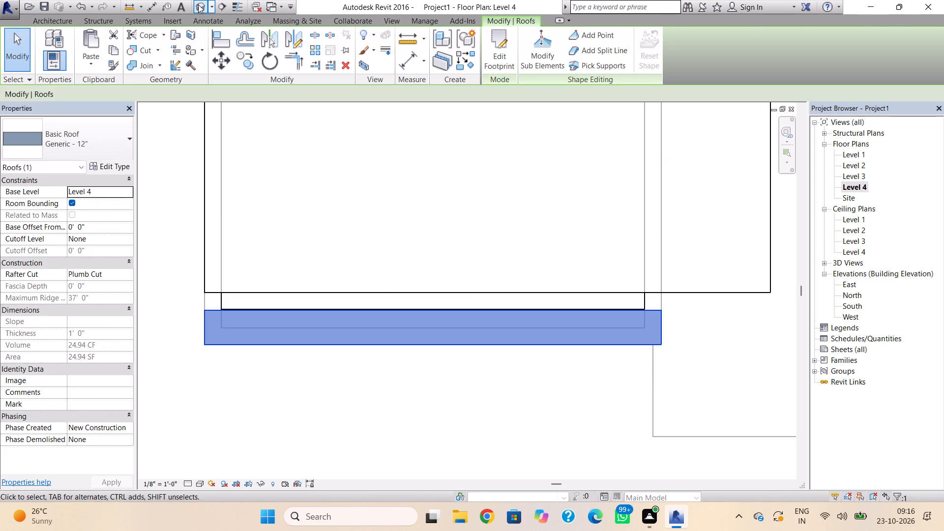
In the 3D view, lower the new roof strip to a base offset of -4'-0" from Level 4.
left_click(198, 4)
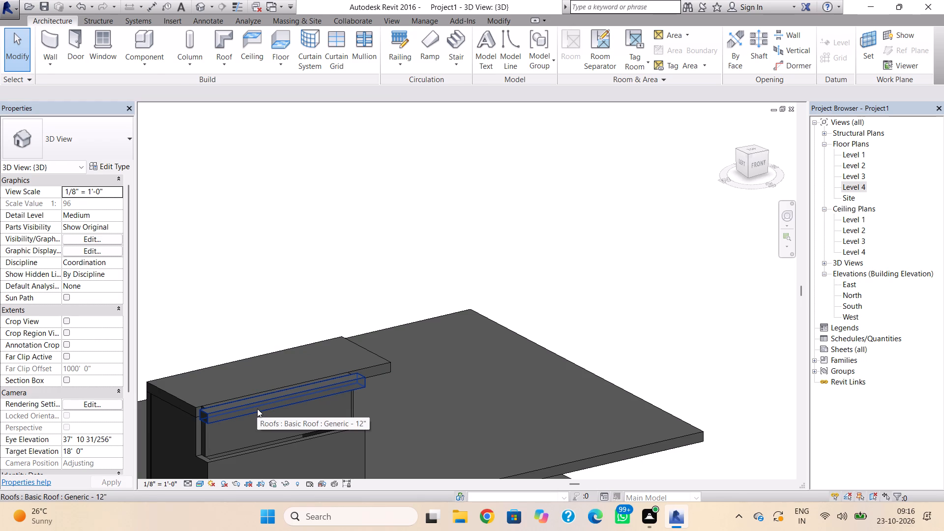
left_click(257, 409)
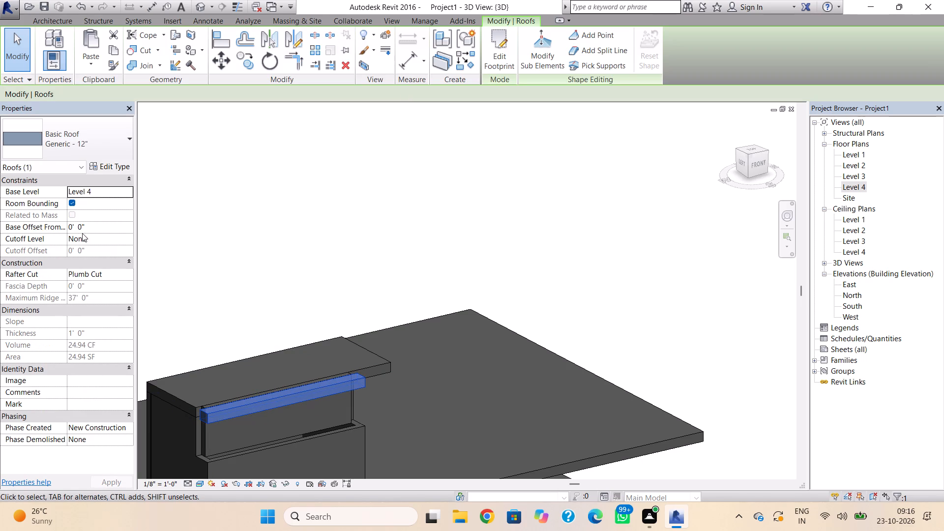
left_click(104, 228)
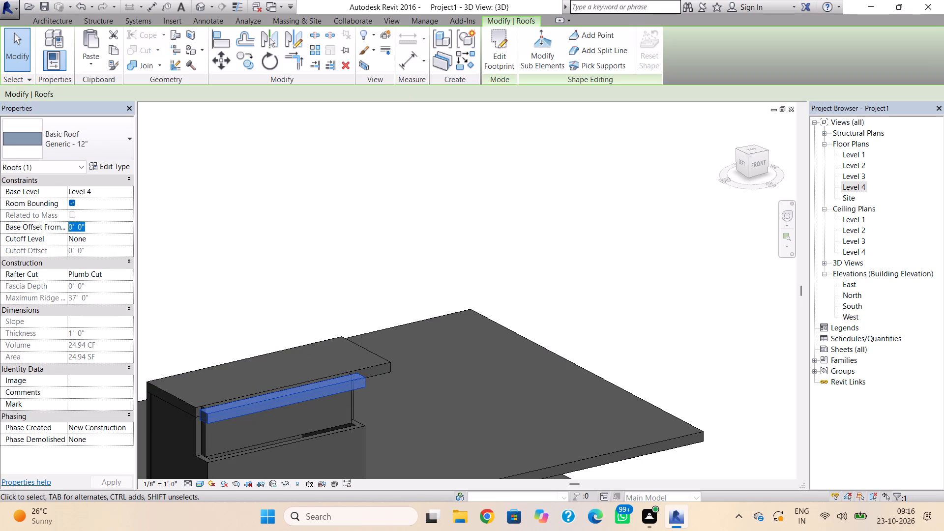
key("minus")
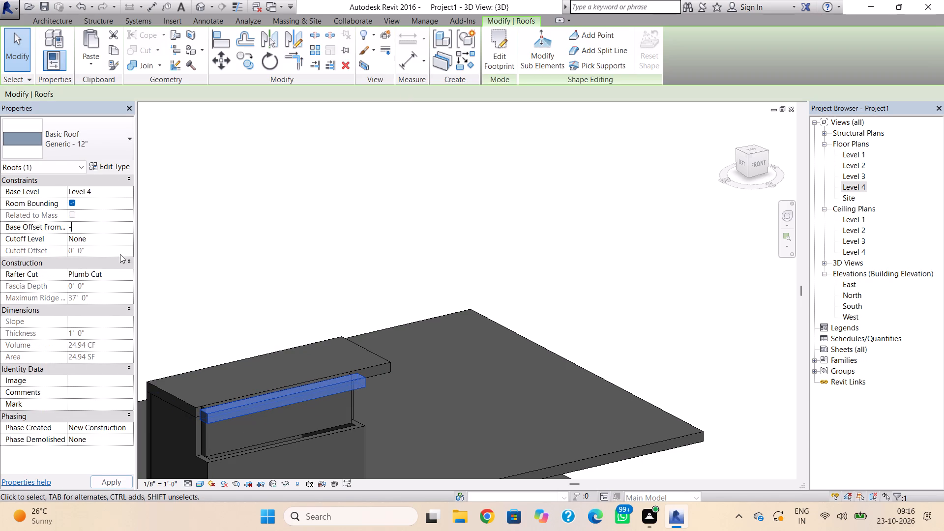
key("4")
key("apostrophe")
key("Return")
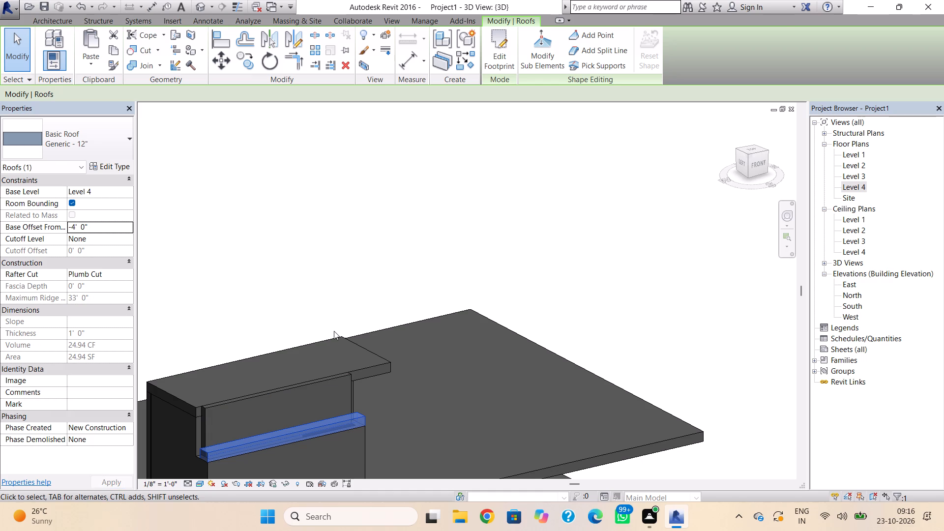
key("Escape")
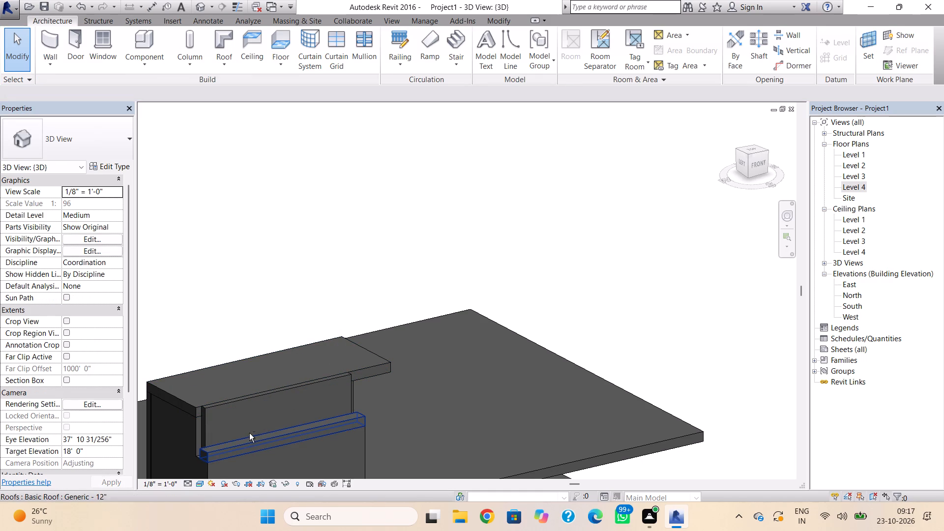
Examine the junction of the roof strip, upper wall and east side wall from the front and the east.
right_click_drag(249, 433, 358, 462, "shift")
right_click_drag(358, 462, 193, 317, "shift")
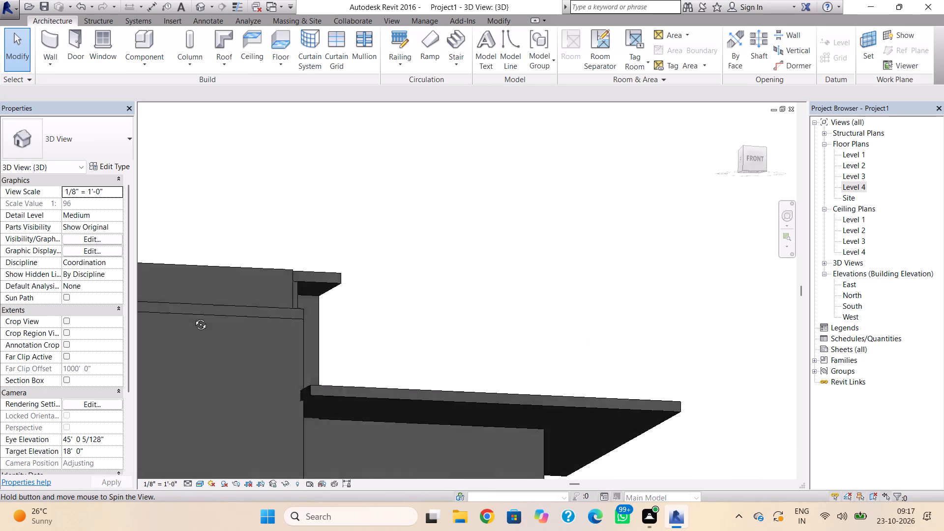
right_click_drag(193, 317, 173, 332, "shift")
scroll(179, 337, "down", 2)
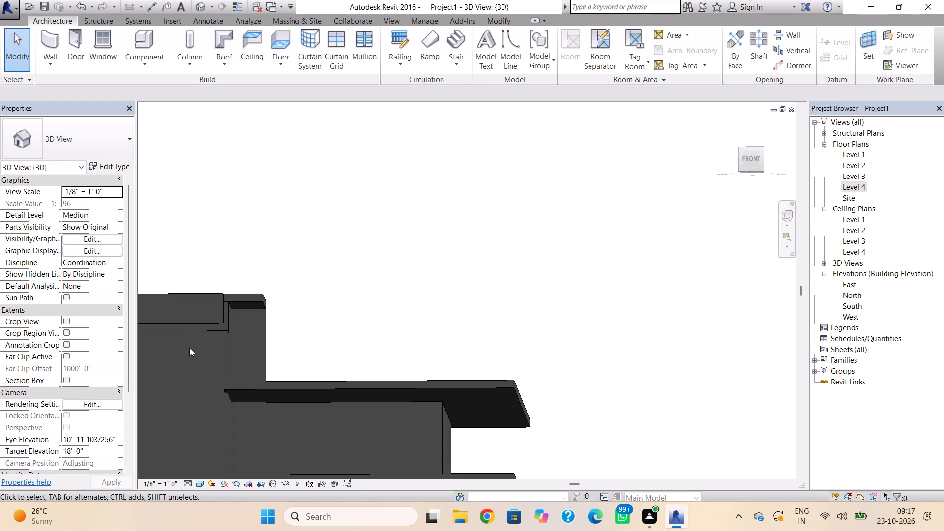
scroll(190, 348, "down", 1)
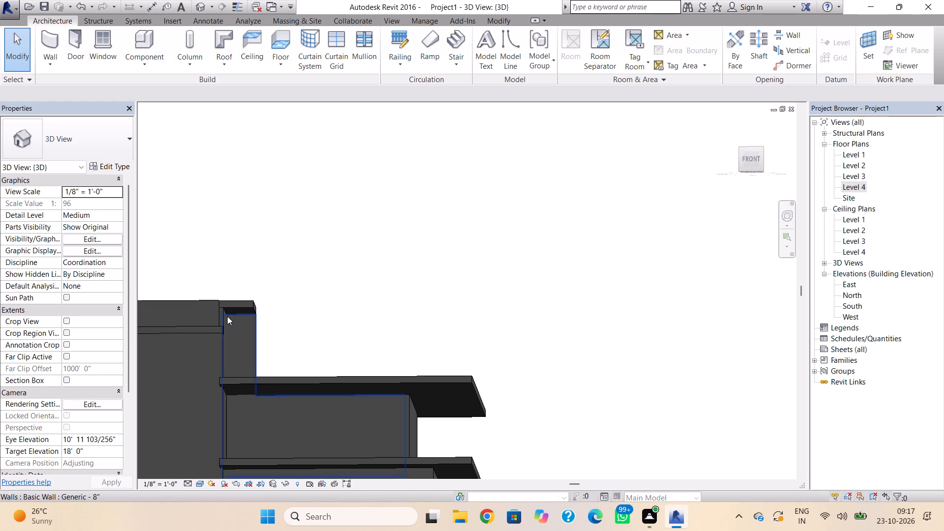
scroll(221, 318, "up", 4)
right_click_drag(221, 316, 181, 345, "shift")
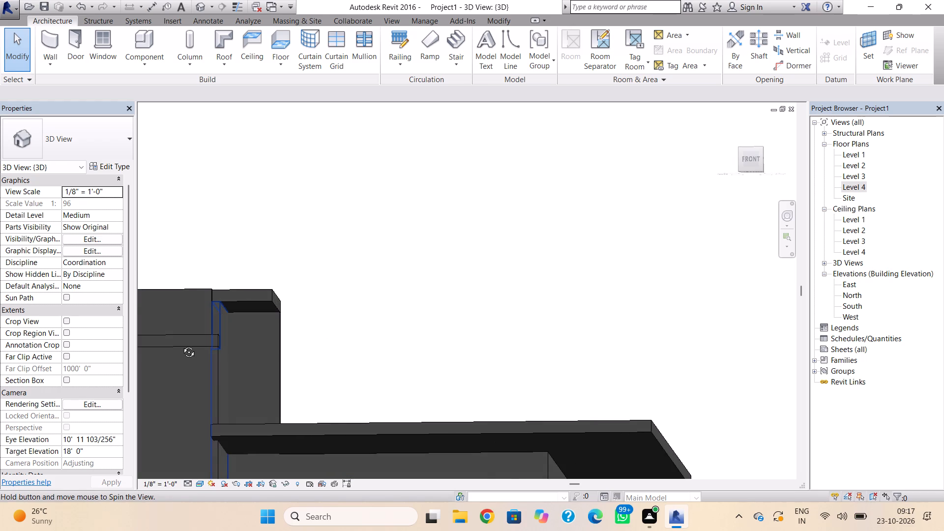
right_click_drag(181, 345, 131, 368, "shift")
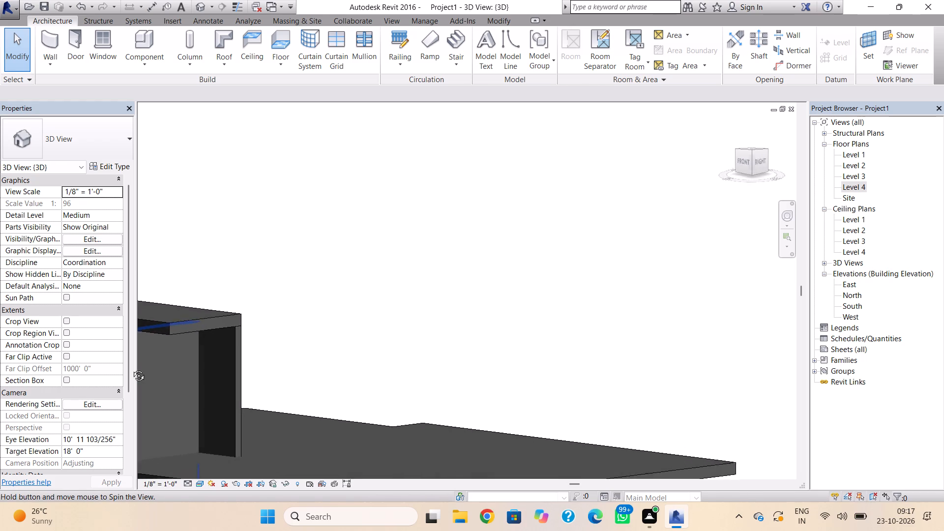
right_click_drag(131, 368, 108, 348, "shift")
middle_click_drag(224, 335, 317, 333)
right_click_drag(316, 332, 288, 334)
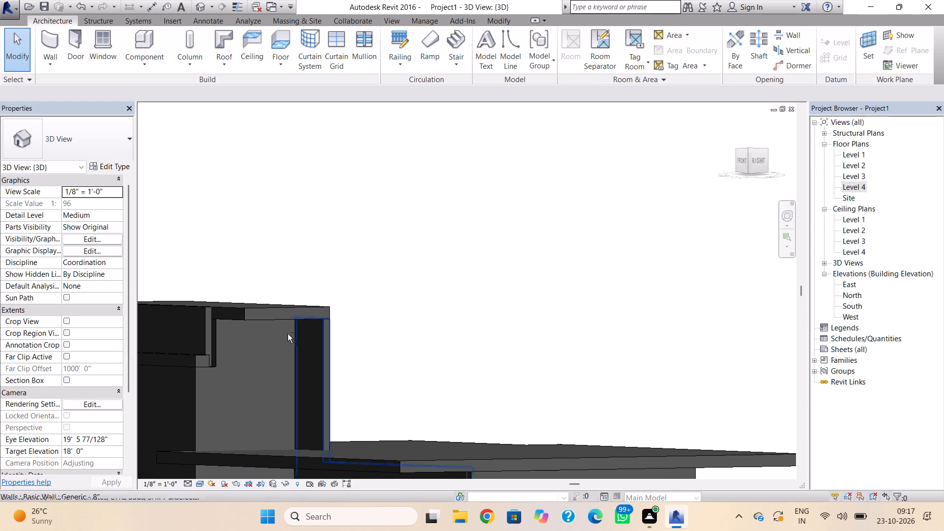
right_click_drag(288, 334, 265, 337)
right_click_drag(292, 334, 224, 356, "shift")
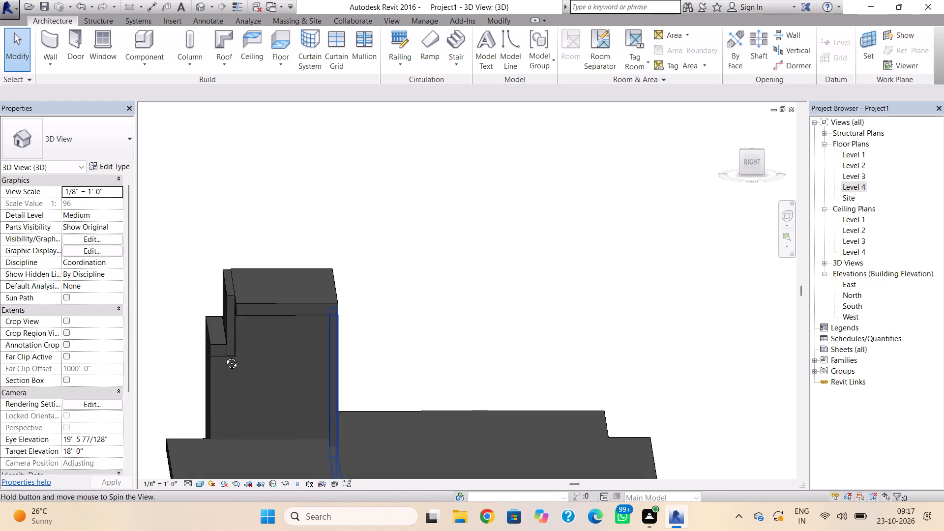
right_click_drag(224, 356, 292, 369, "shift")
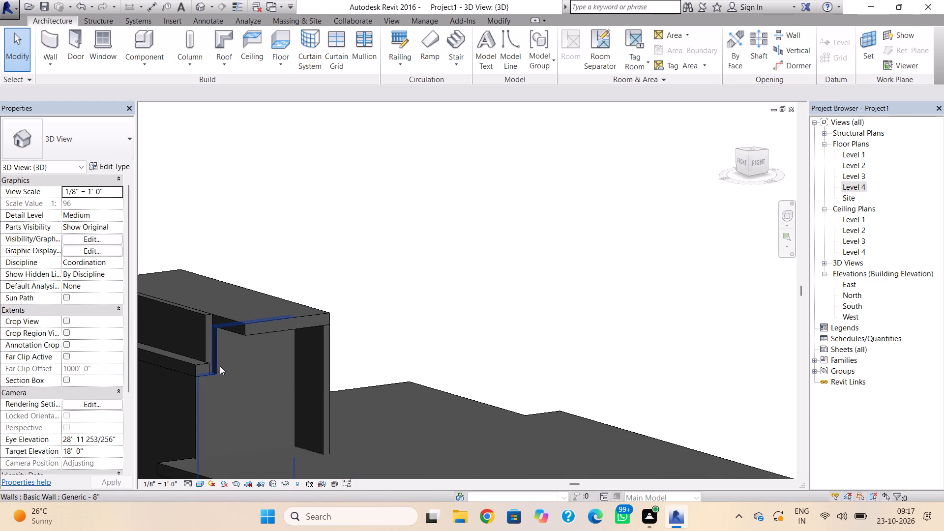
On Level 3, pull the east side wall's south end back from the front wall, making it 9'-0" long.
left_click(220, 363)
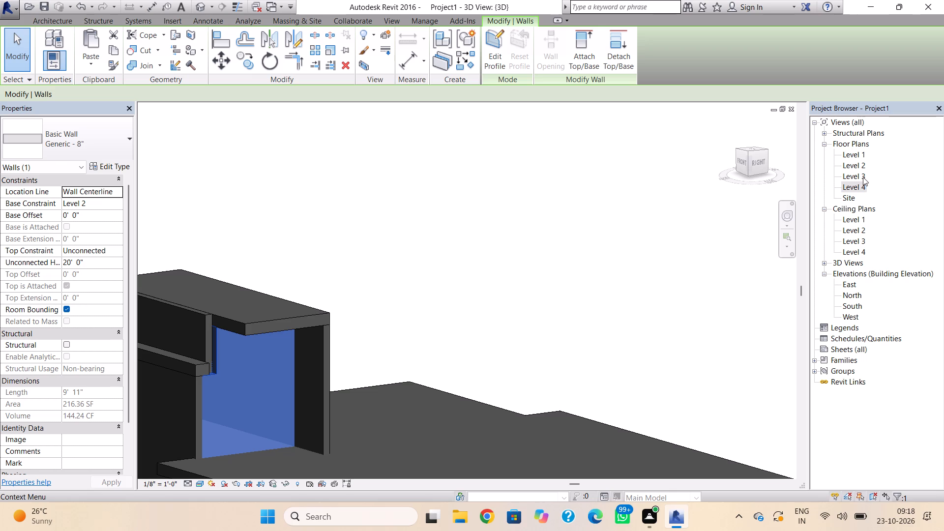
scroll(847, 186, "down", 3)
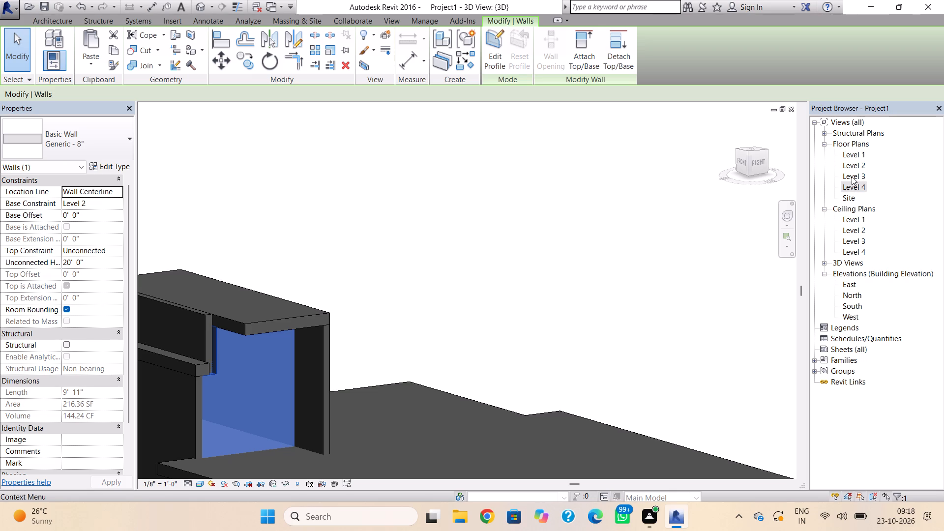
double_click(852, 176)
scroll(478, 350, "up", 9)
left_click_drag(460, 345, 463, 332)
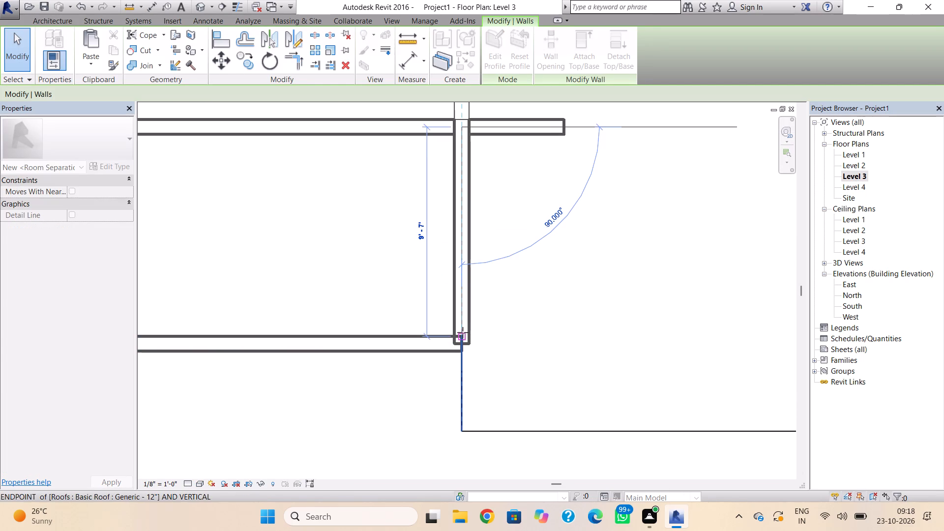
left_click_drag(463, 332, 463, 328)
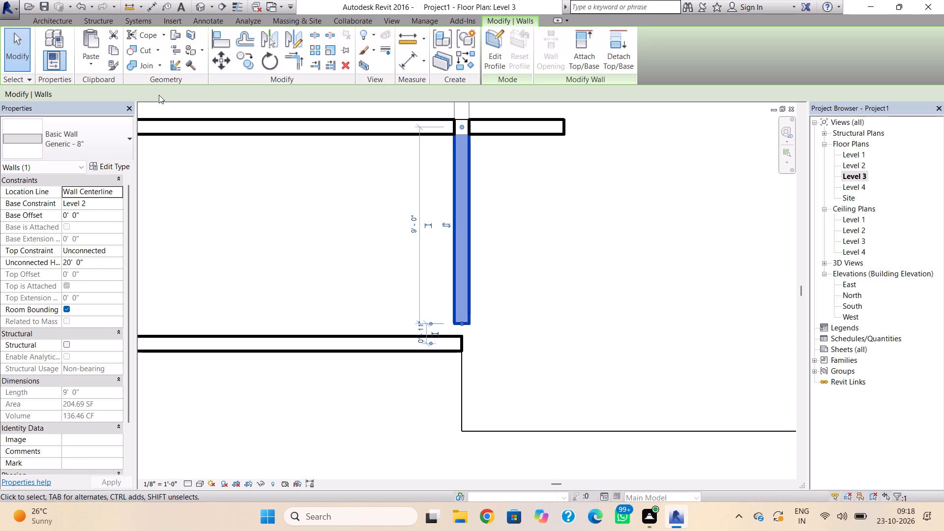
On Level 3, extend the front wall's east end to the east side wall's outer face, making it 17'-10" long.
left_click(201, 12)
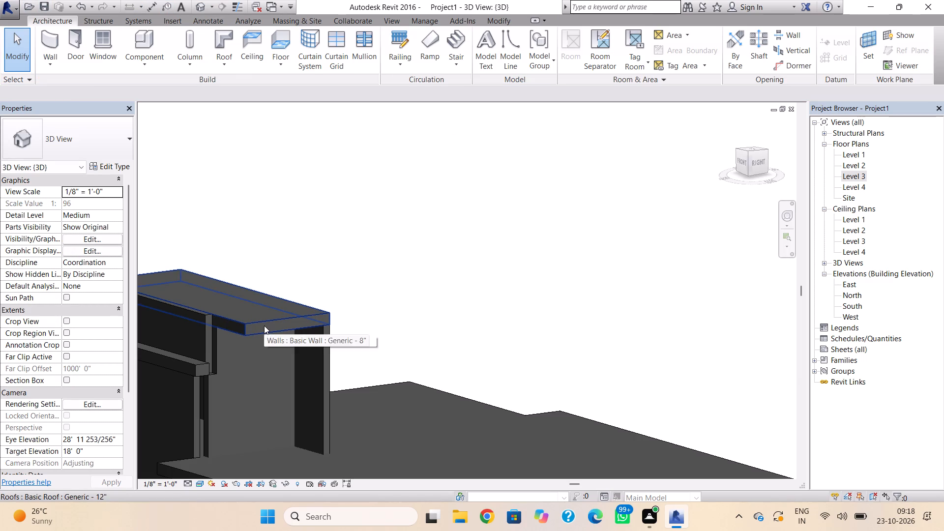
right_click_drag(262, 326, 350, 358, "shift")
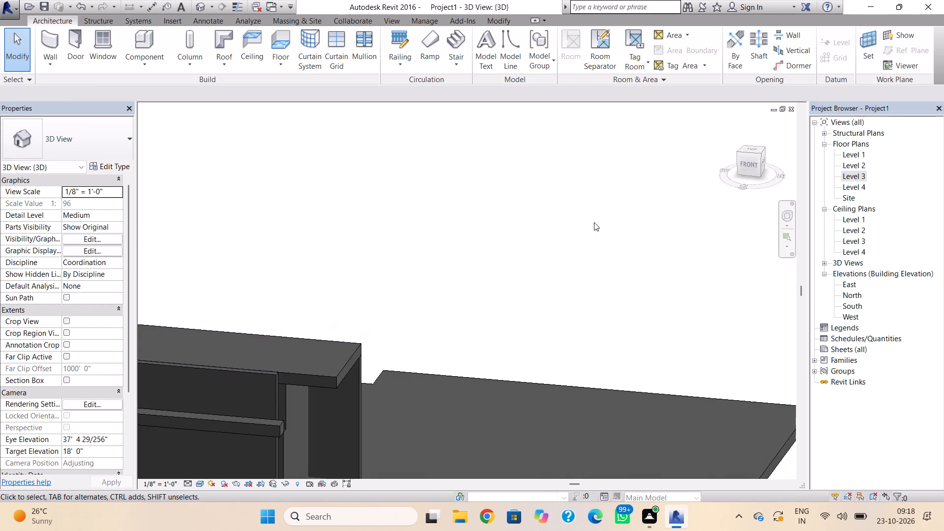
double_click(849, 178)
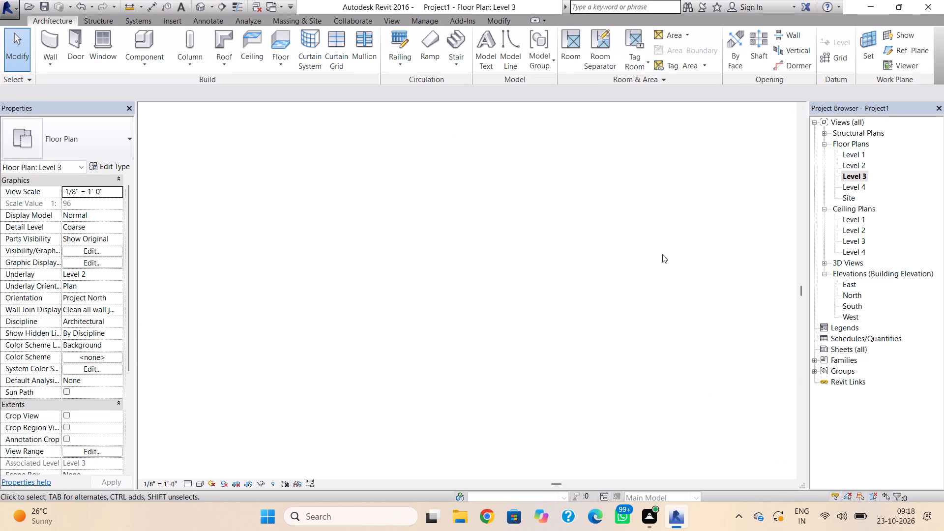
left_click(462, 344)
scroll(464, 345, "up", 5)
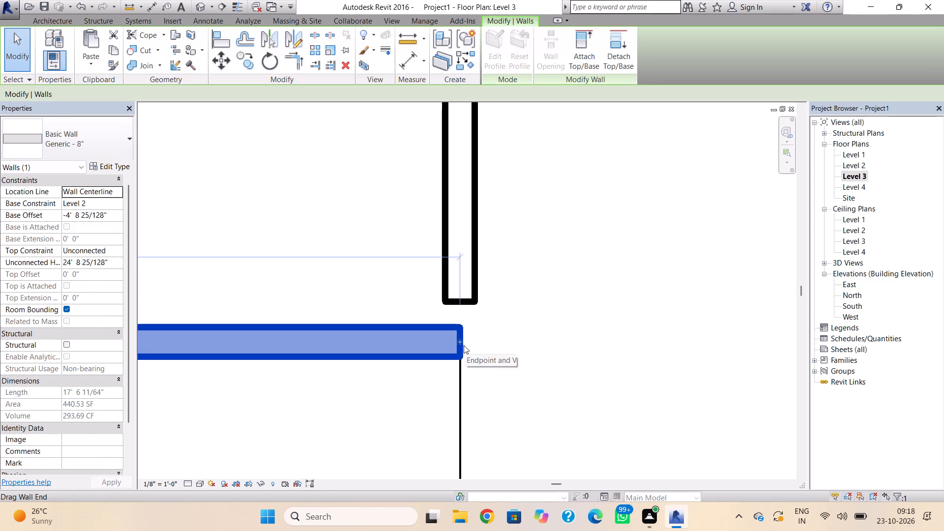
left_click_drag(461, 340, 470, 342)
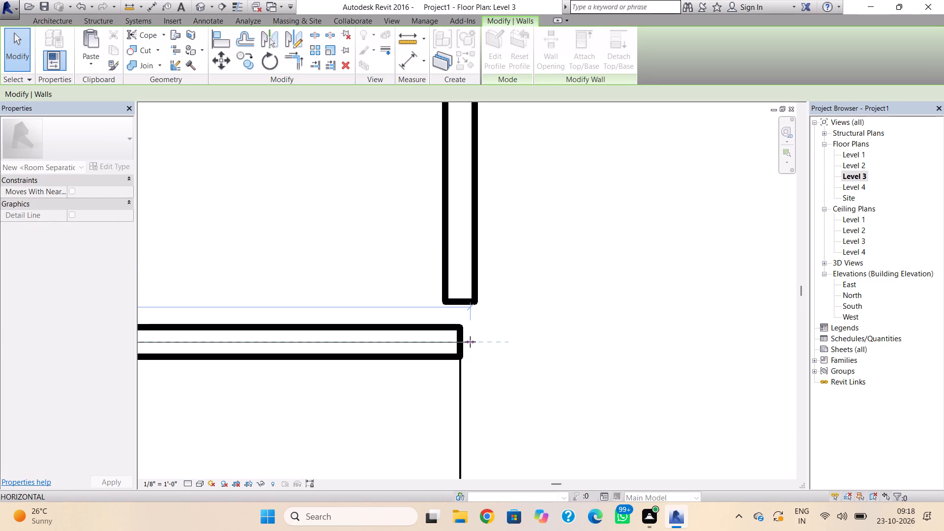
left_click_drag(470, 342, 473, 342)
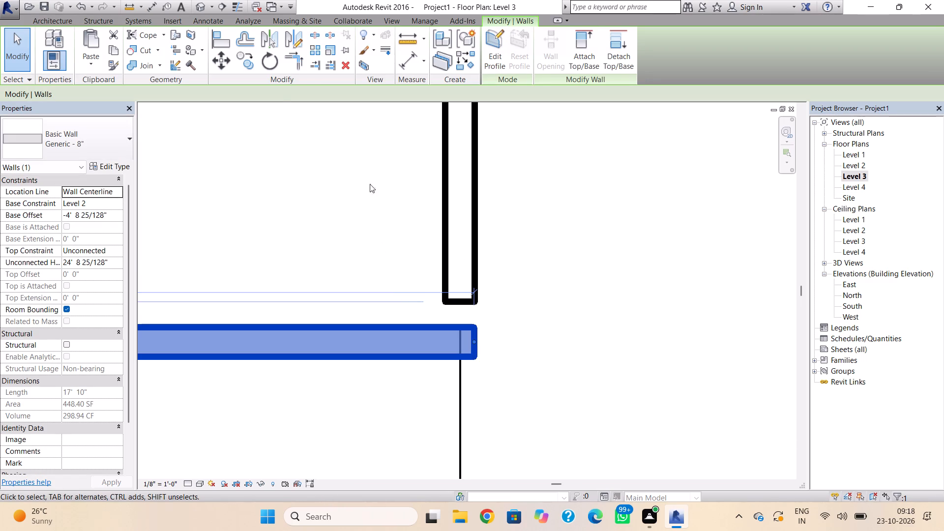
Save the project in Documents under the file name REVIT INTERNSHP 10.
left_click(201, 5)
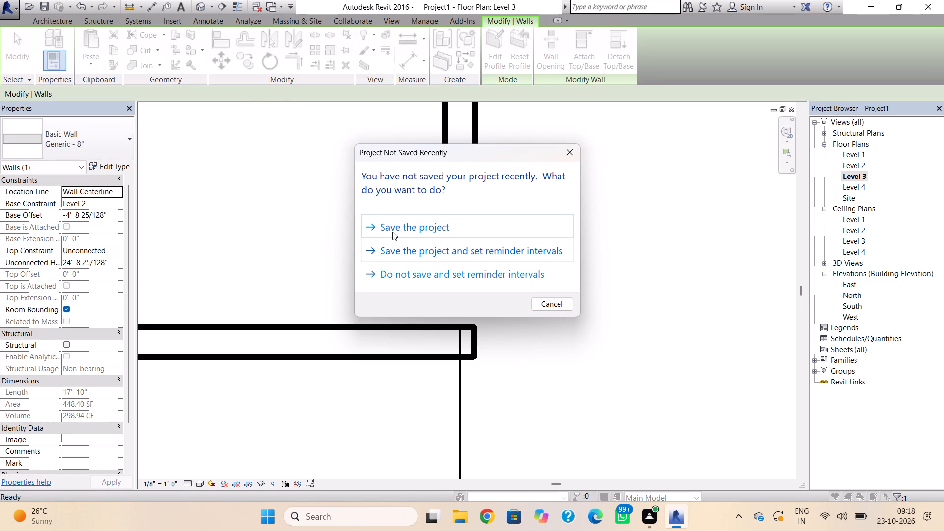
left_click(392, 231)
left_click_drag(406, 349, 363, 351)
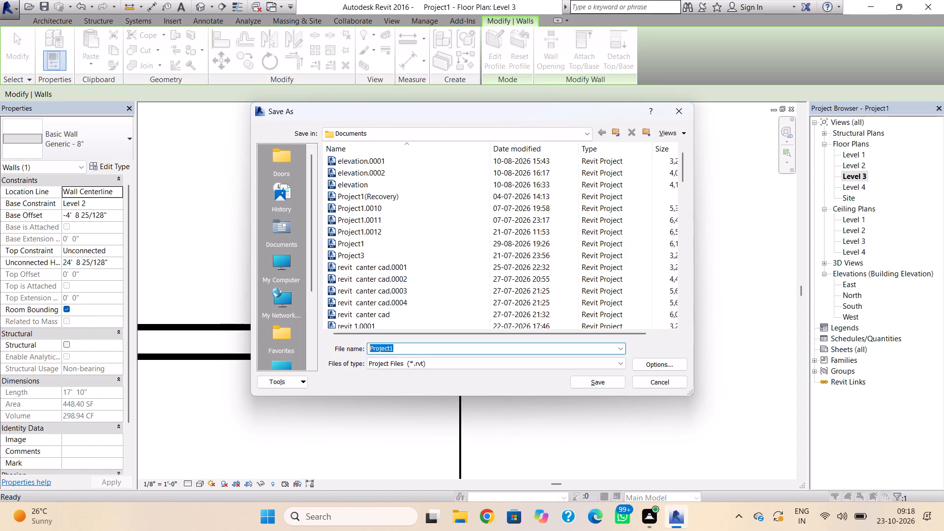
left_click_drag(363, 351, 354, 353)
type("RE")
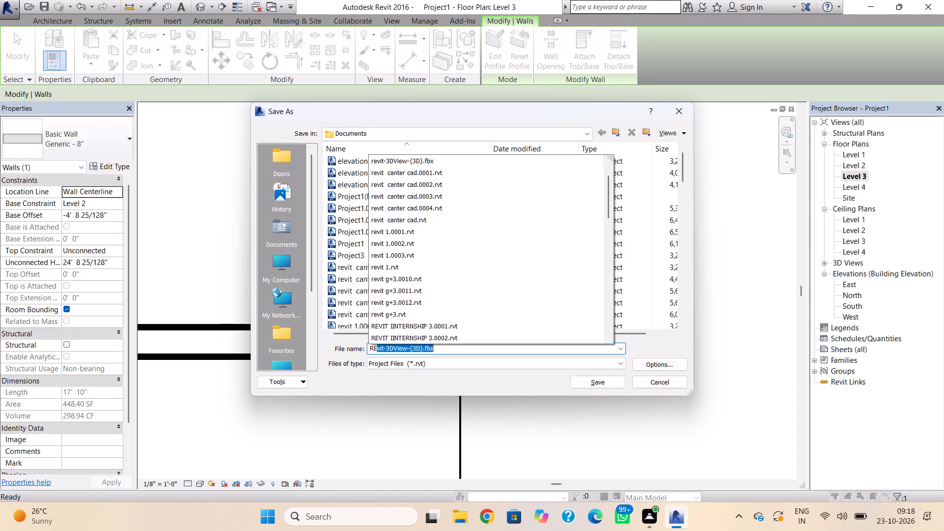
type("VIT INTERNSHP")
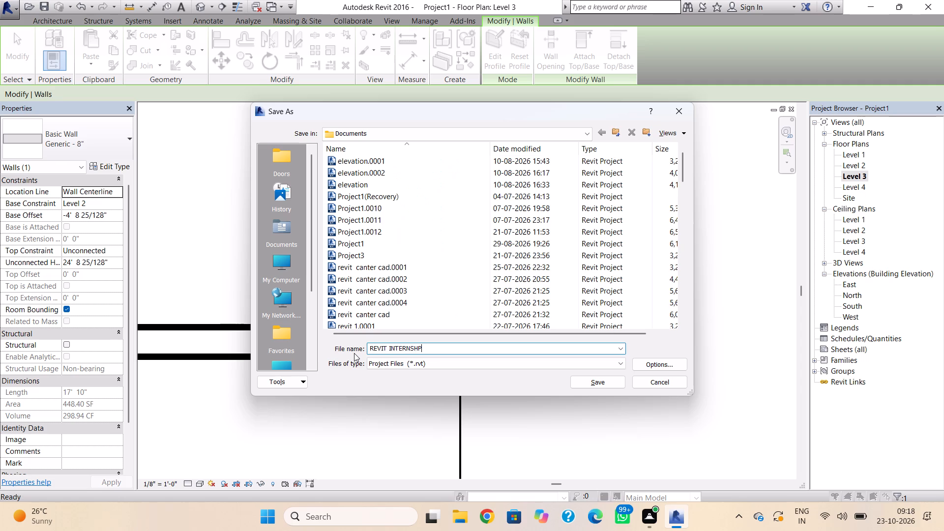
key("space")
type("10")
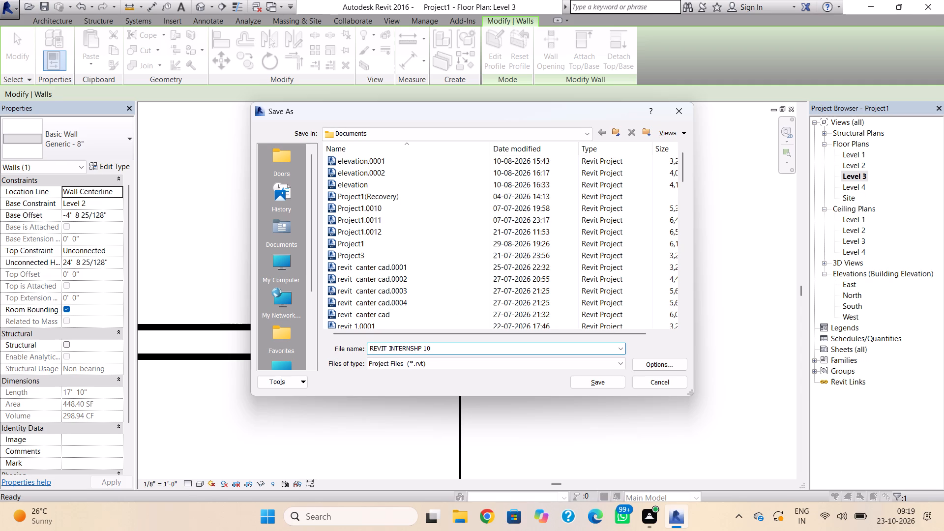
key("Return")
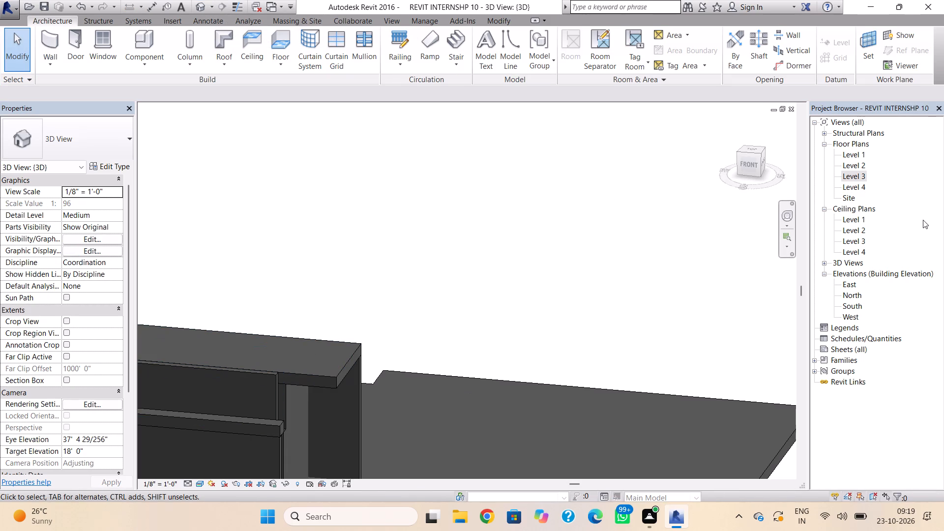
On Level 4, stretch both ends of the 5'-0" high upper wall outward, making it 19'-0" long.
left_click(856, 187)
left_click(856, 187)
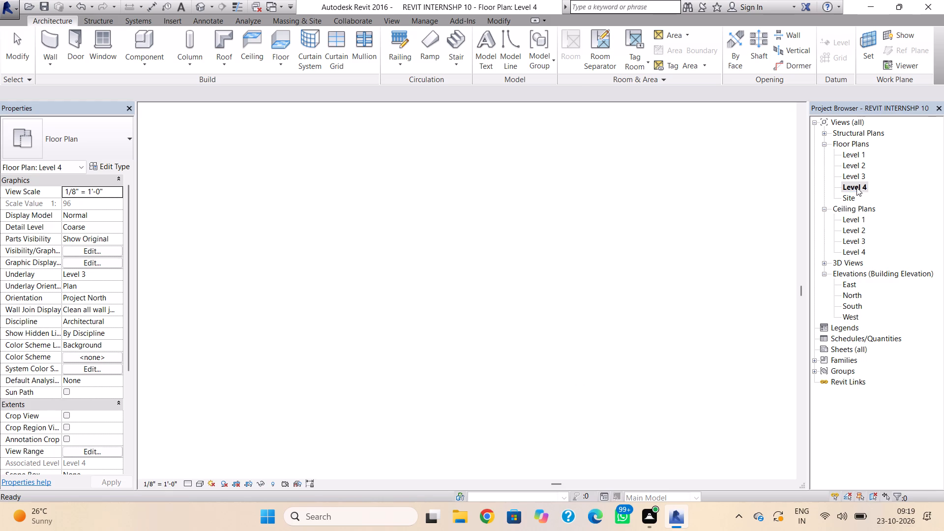
left_click(645, 301)
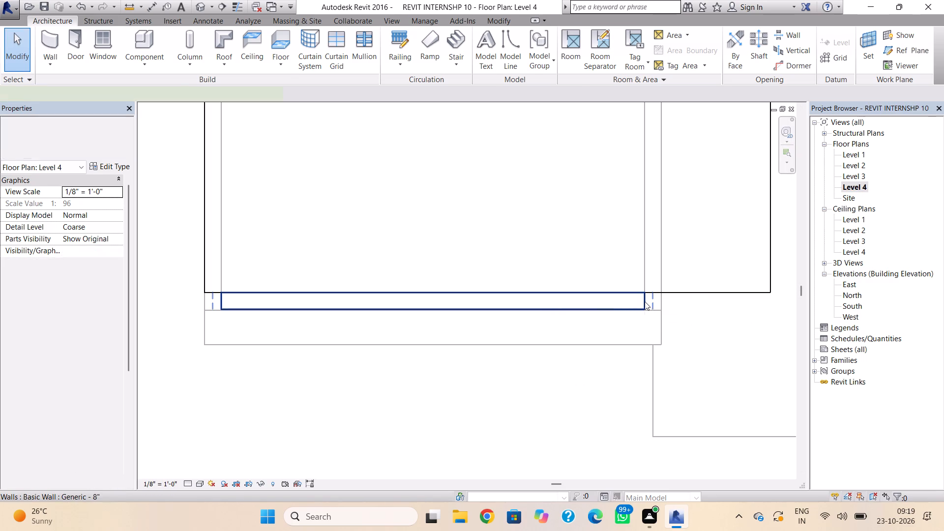
left_click_drag(645, 301, 657, 300)
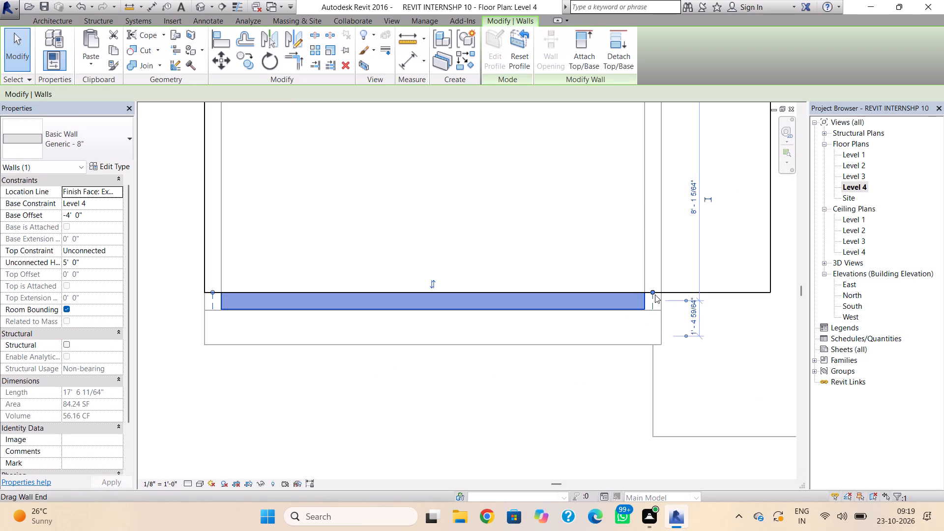
left_click_drag(653, 293, 663, 292)
left_click_drag(654, 291, 672, 291)
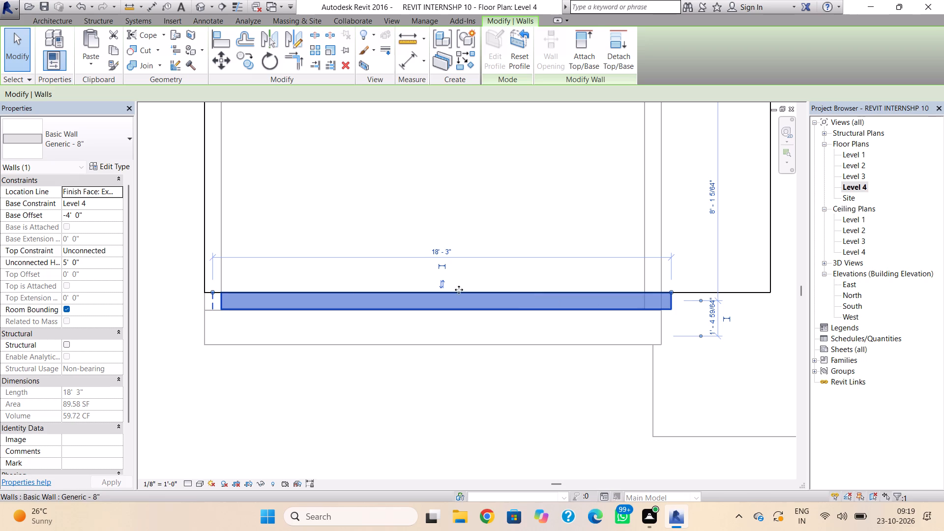
left_click_drag(212, 291, 201, 292)
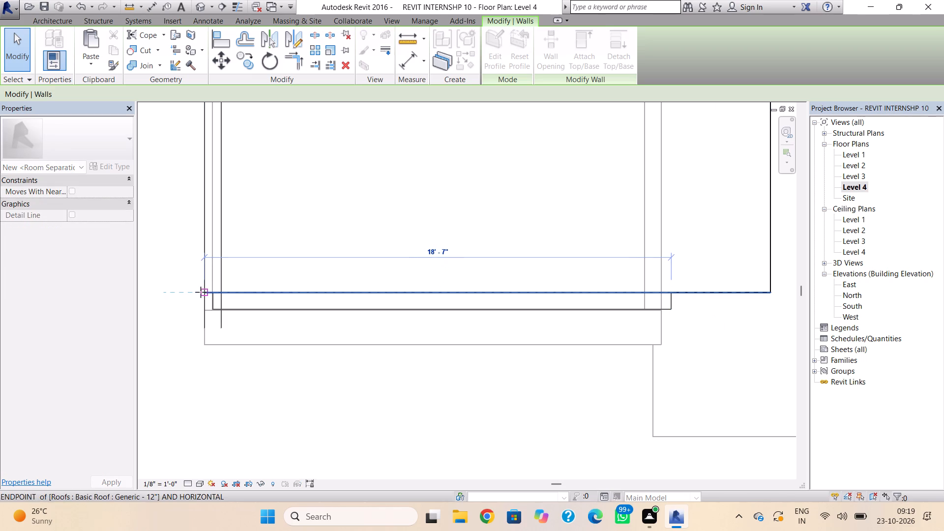
left_click_drag(201, 292, 193, 292)
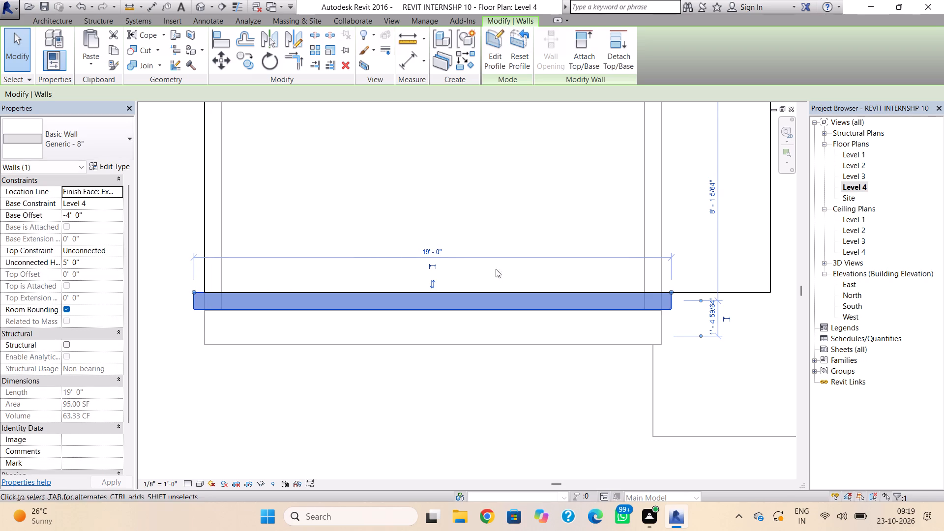
left_click(460, 223)
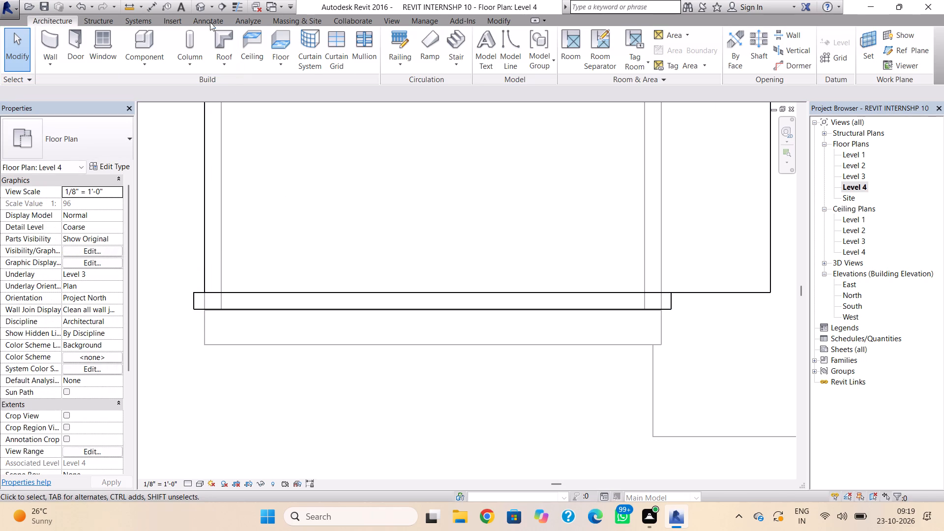
In the 3D view, edit the upper wall's profile and nudge its east edge inward to line up with the front wall's east end below.
left_click(202, 6)
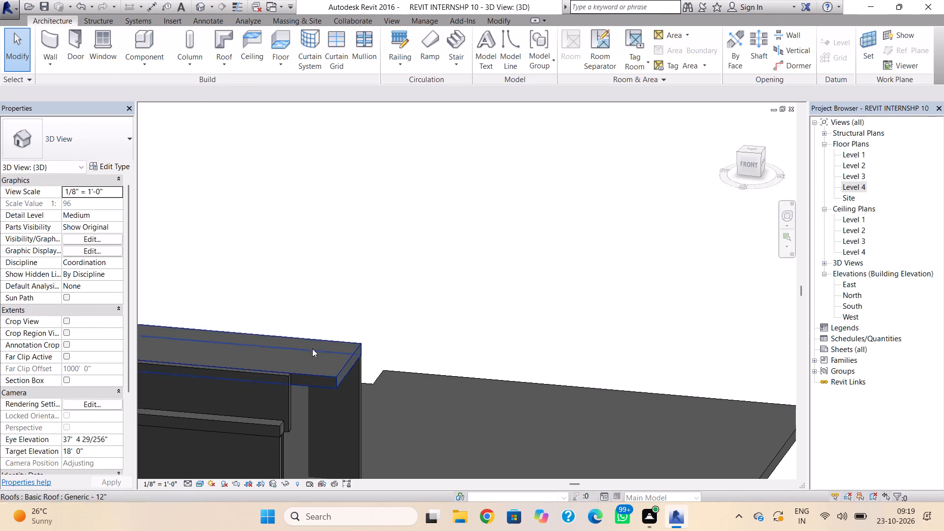
left_click(288, 396)
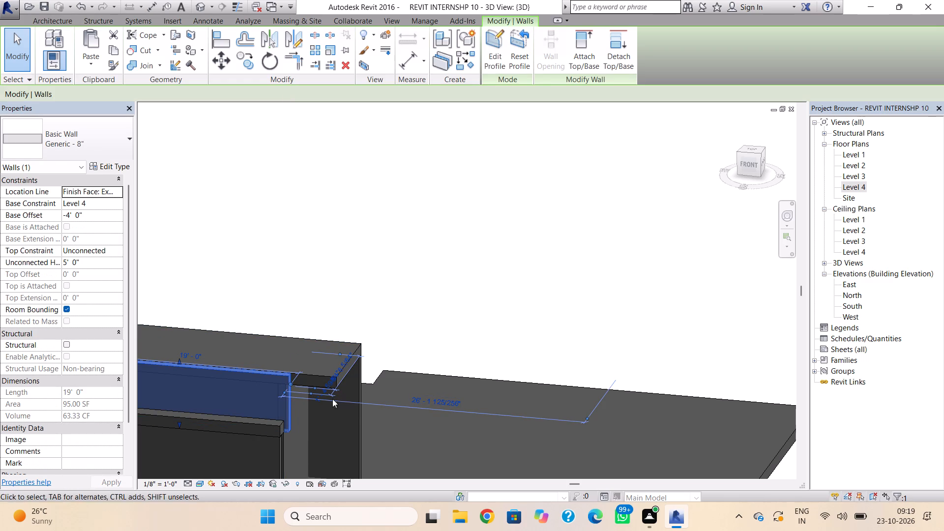
double_click(291, 407)
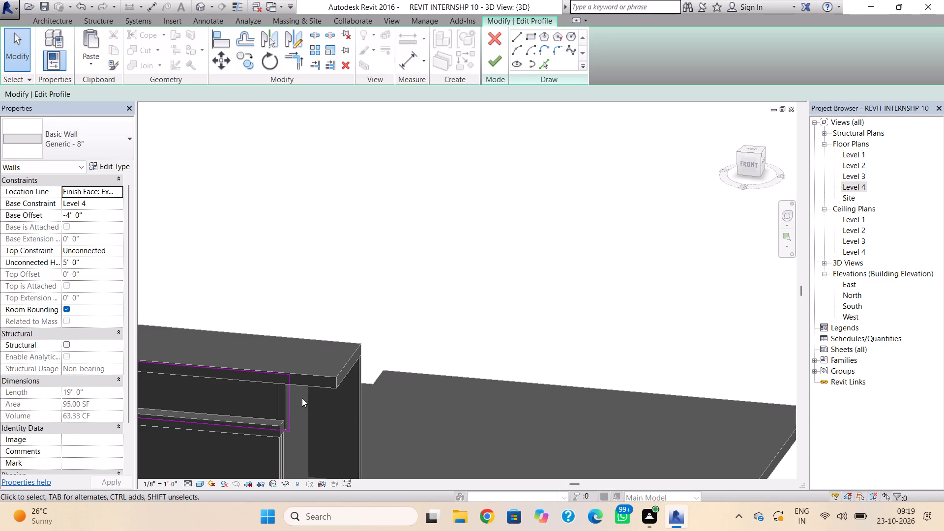
left_click(293, 399)
key("Left")
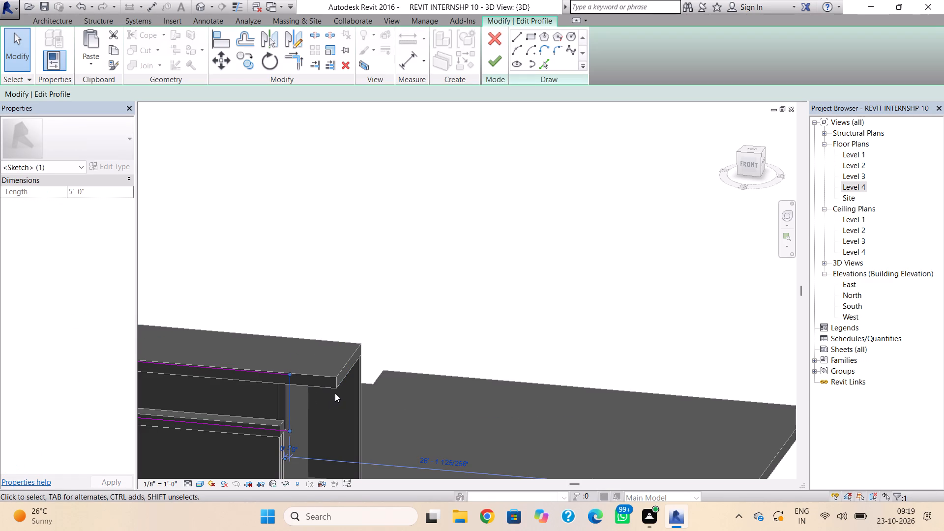
key("Left")
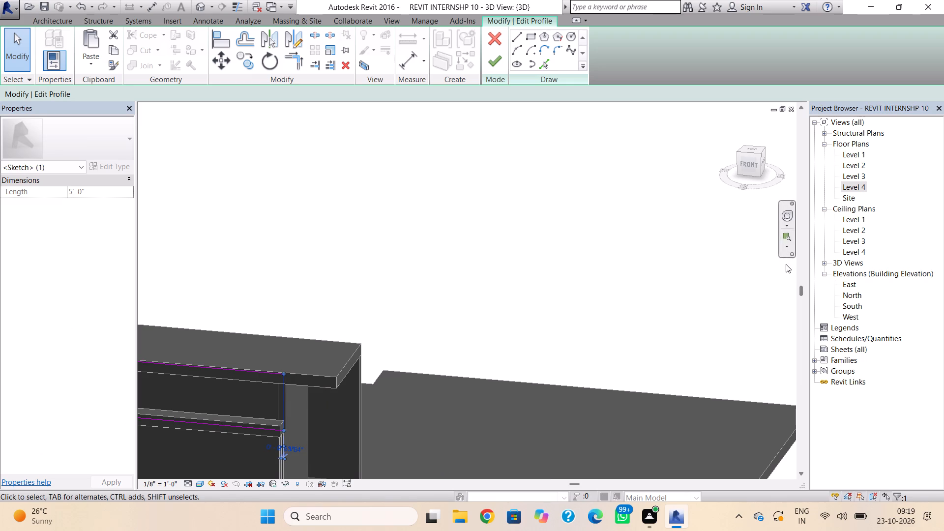
left_click(750, 165)
key("Escape")
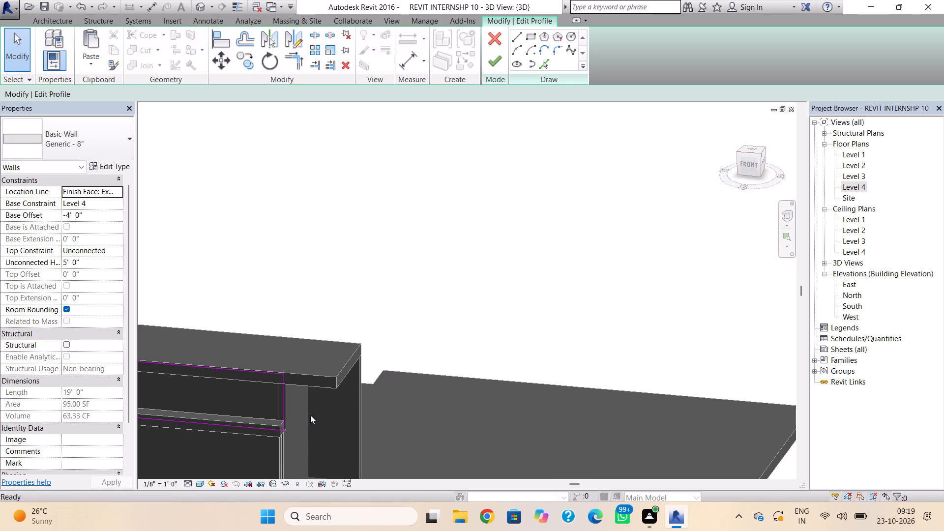
right_click_drag(297, 423, 346, 376, "shift")
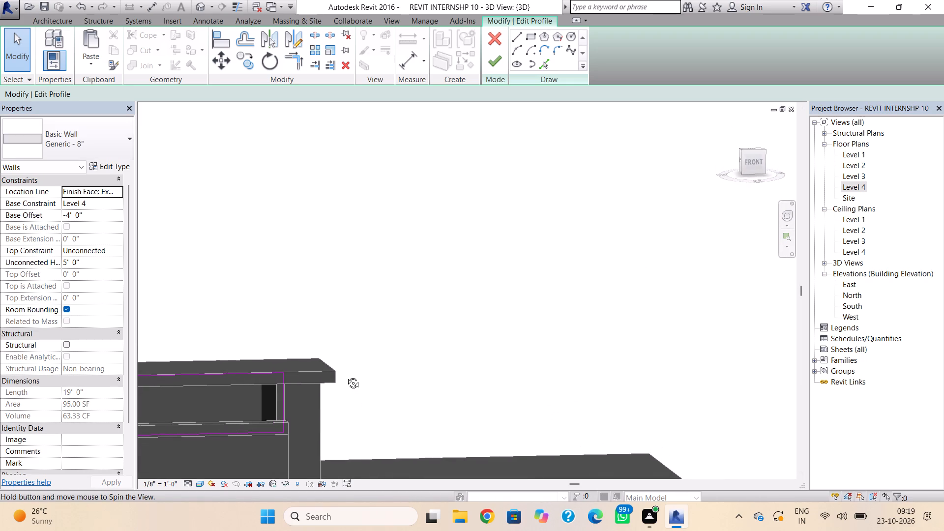
right_click_drag(346, 376, 343, 370, "shift")
scroll(277, 400, "up", 7)
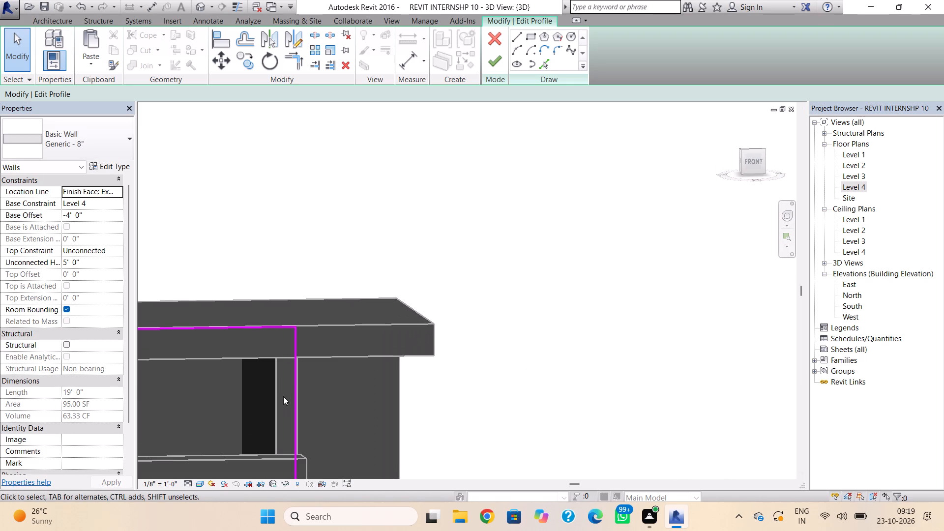
left_click(297, 392)
key("Right")
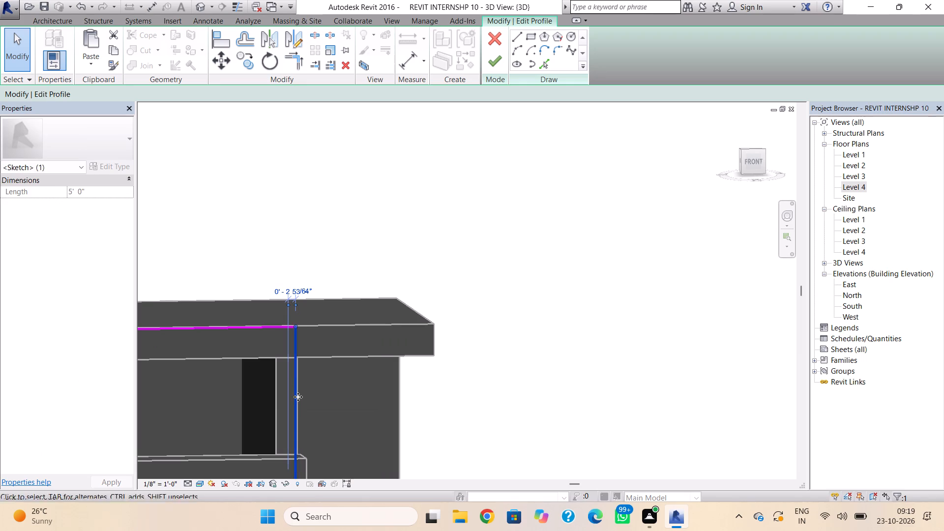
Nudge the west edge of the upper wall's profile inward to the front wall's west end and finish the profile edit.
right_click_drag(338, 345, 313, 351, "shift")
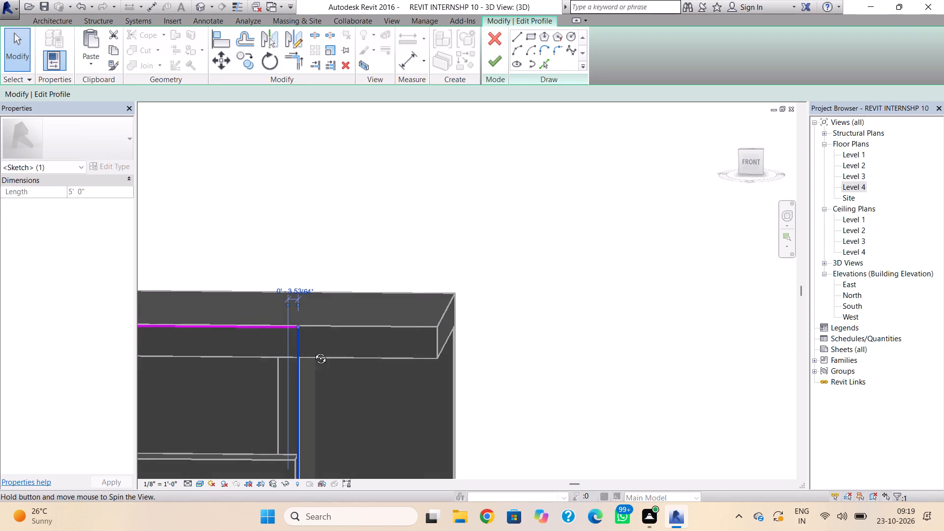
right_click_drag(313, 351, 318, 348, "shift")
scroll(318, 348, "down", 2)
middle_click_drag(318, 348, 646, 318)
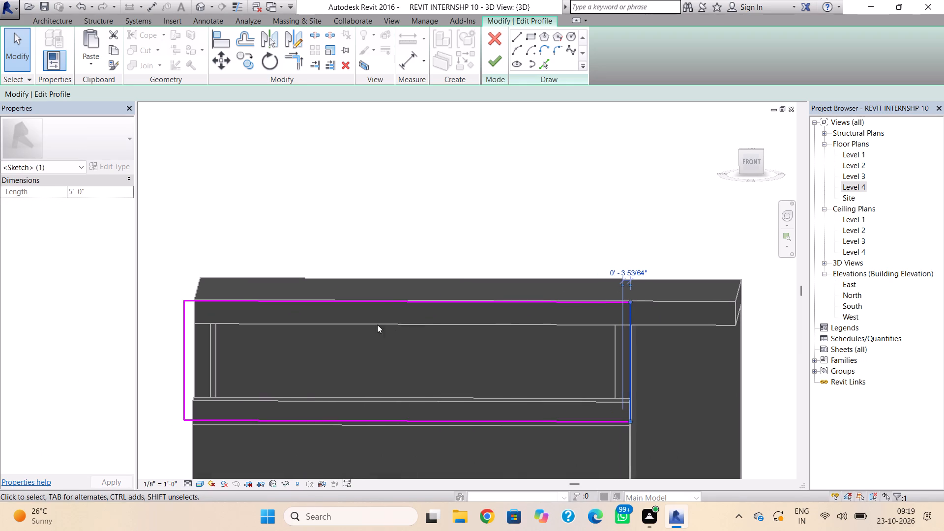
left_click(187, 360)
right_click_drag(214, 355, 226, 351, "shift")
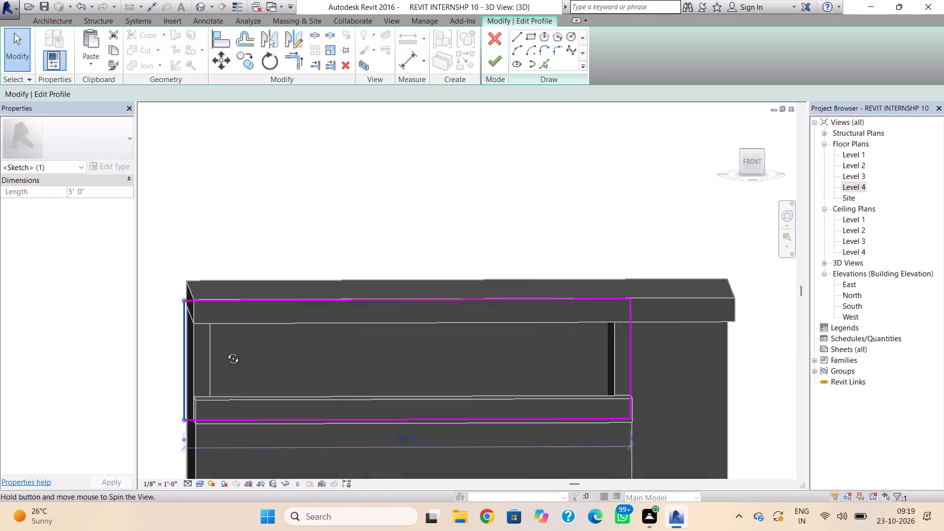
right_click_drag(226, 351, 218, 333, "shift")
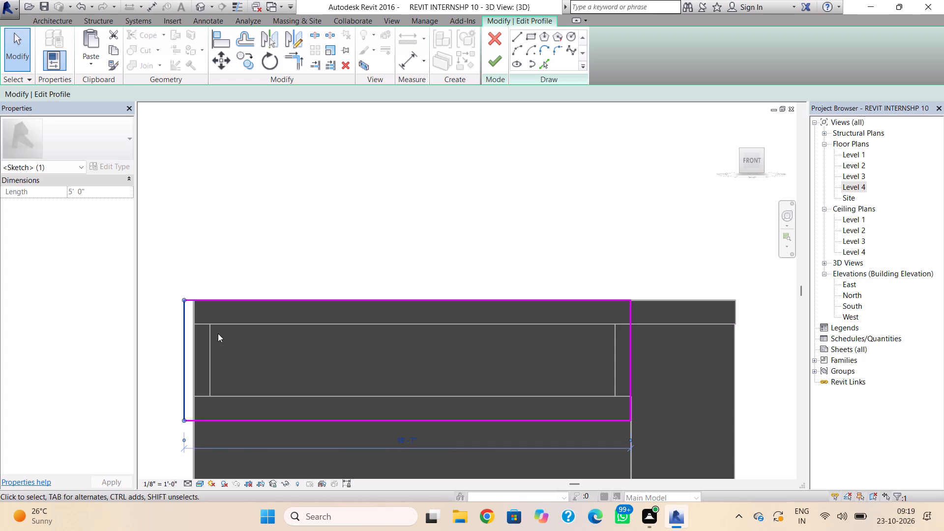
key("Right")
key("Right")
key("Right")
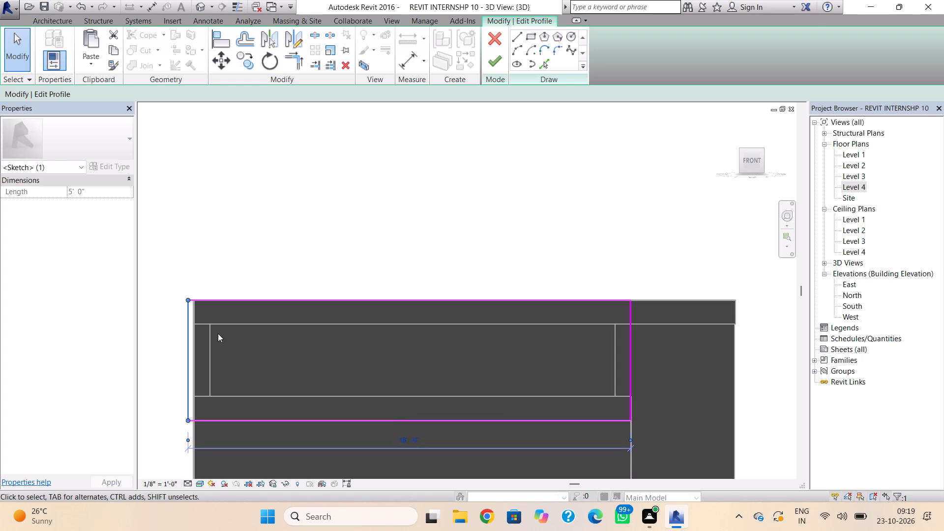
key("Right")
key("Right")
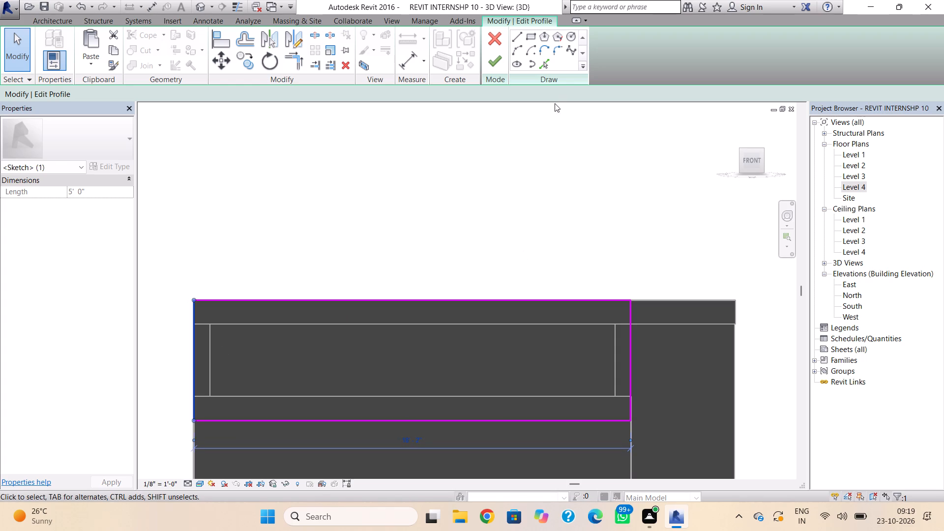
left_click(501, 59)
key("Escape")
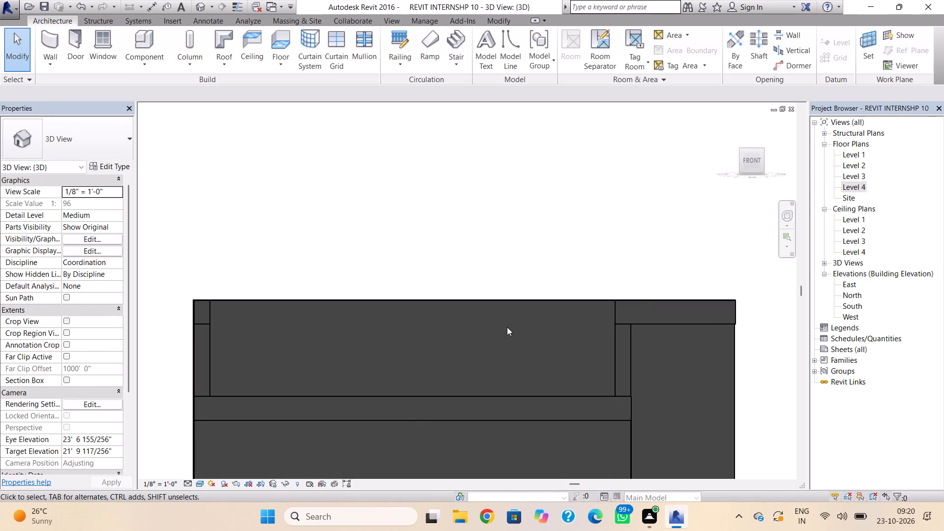
On Level 3, pull the west side wall's south end back from the front wall, making the side wall 8'-7" long.
right_click_drag(629, 336, 541, 383, "shift")
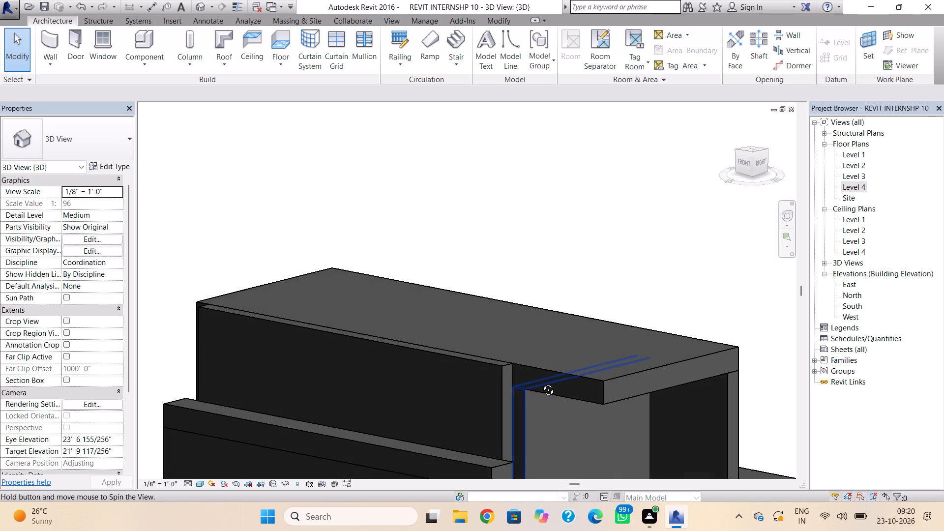
right_click_drag(541, 383, 600, 377, "shift")
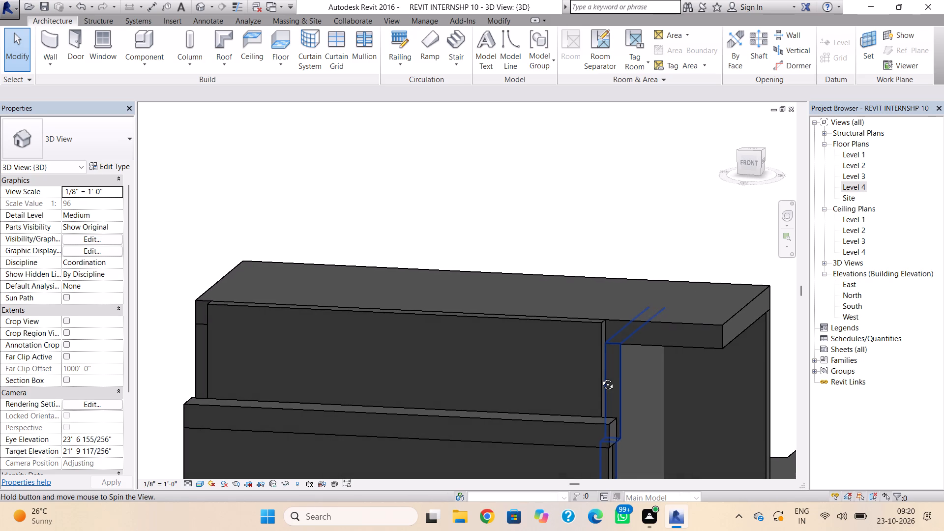
right_click_drag(600, 377, 647, 376, "shift")
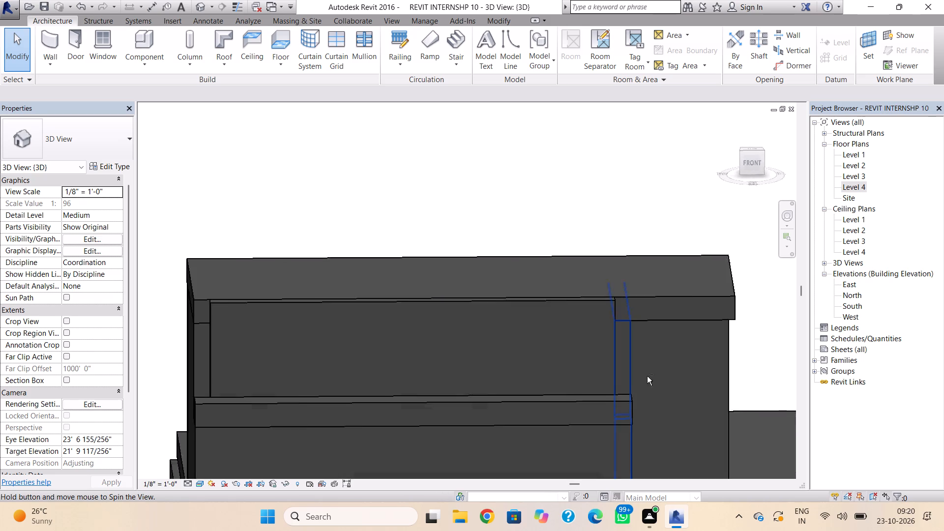
right_click_drag(647, 376, 643, 377, "shift")
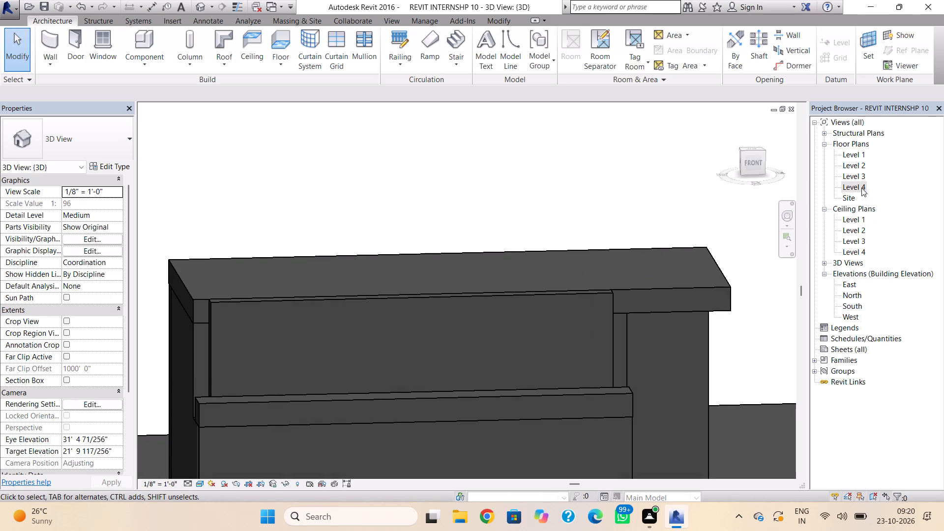
double_click(860, 177)
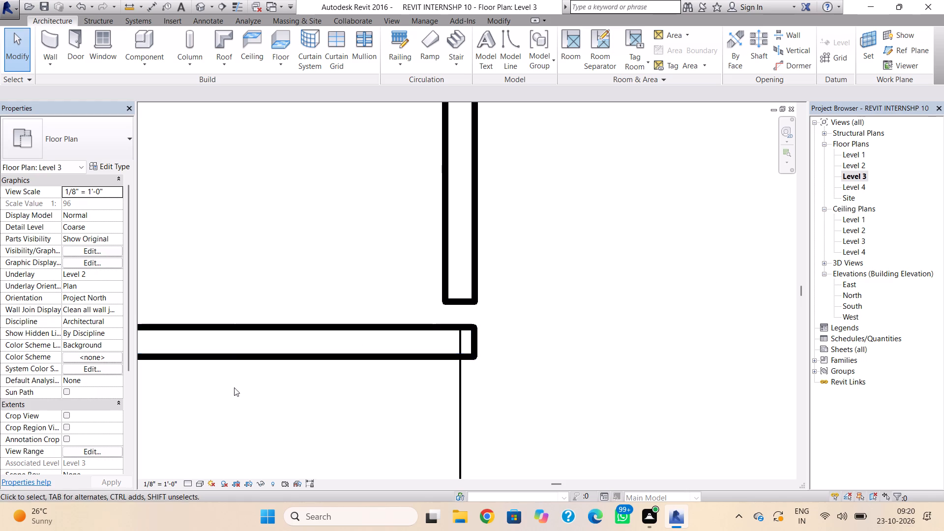
scroll(224, 395, "down", 1)
middle_click_drag(235, 398, 715, 344)
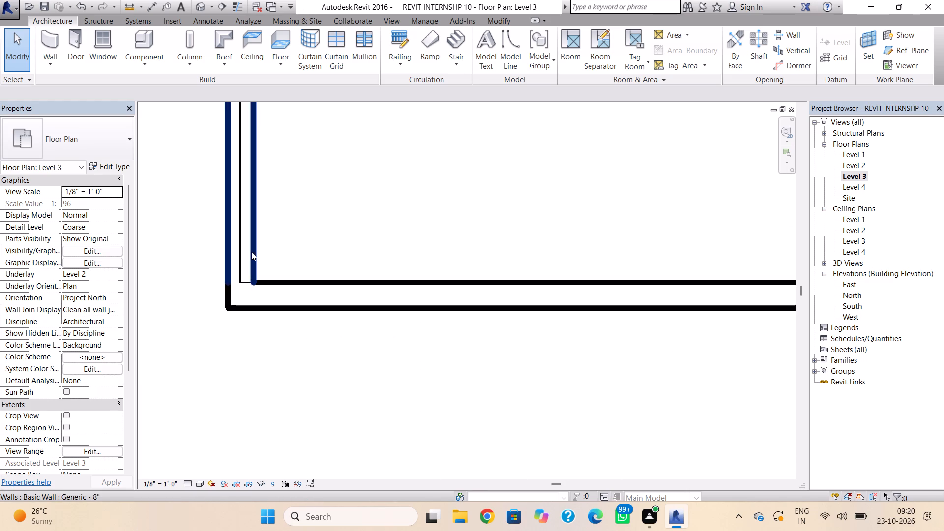
left_click(251, 252)
left_click_drag(242, 292, 243, 259)
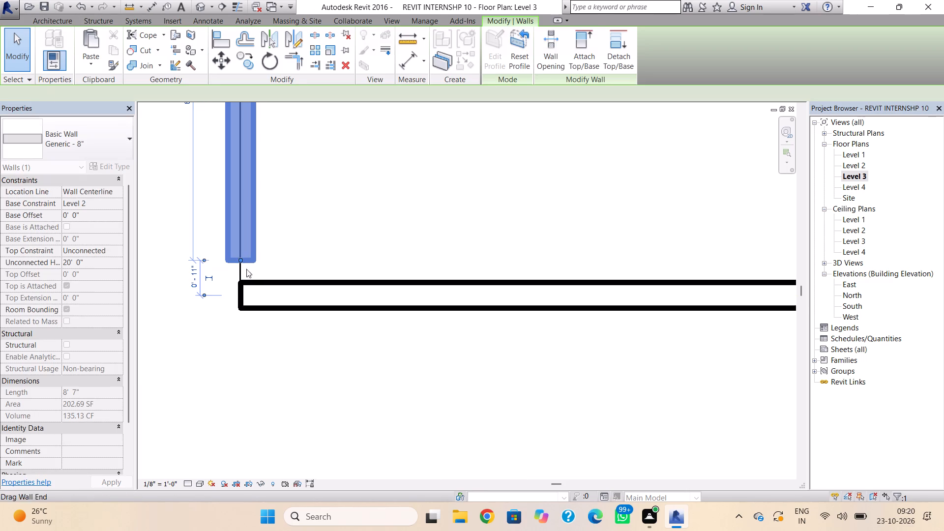
Extend the front wall's west end to the west side wall's outer face, making it 18'-2" long.
left_click(244, 295)
left_click_drag(241, 294, 239, 294)
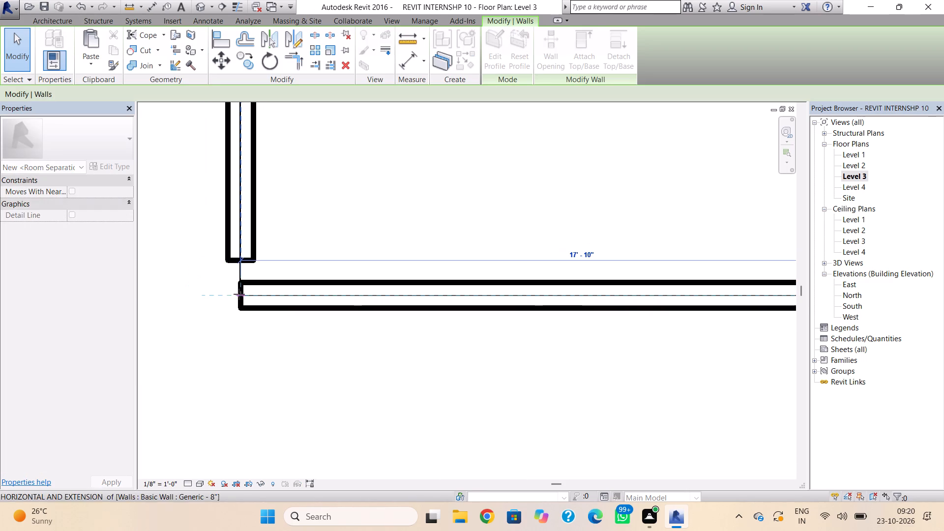
left_click_drag(239, 294, 227, 293)
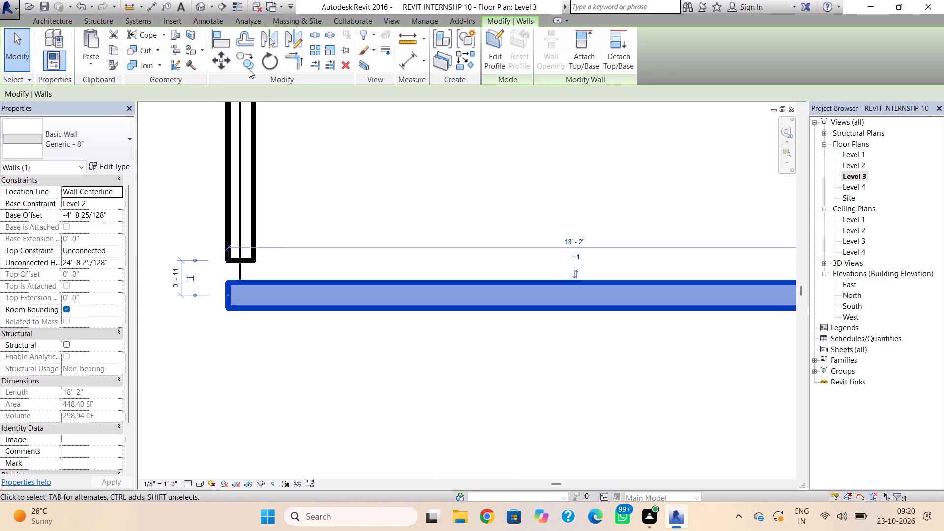
left_click(200, 6)
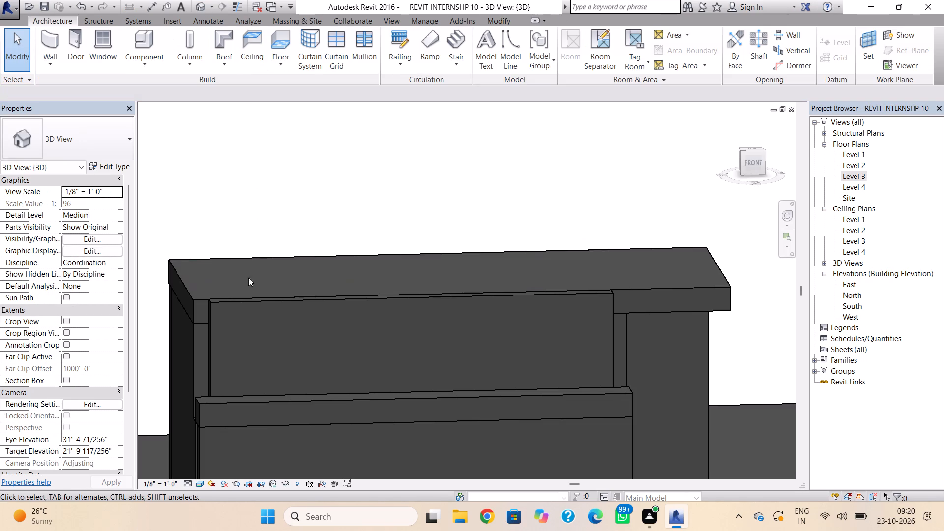
left_click(237, 307)
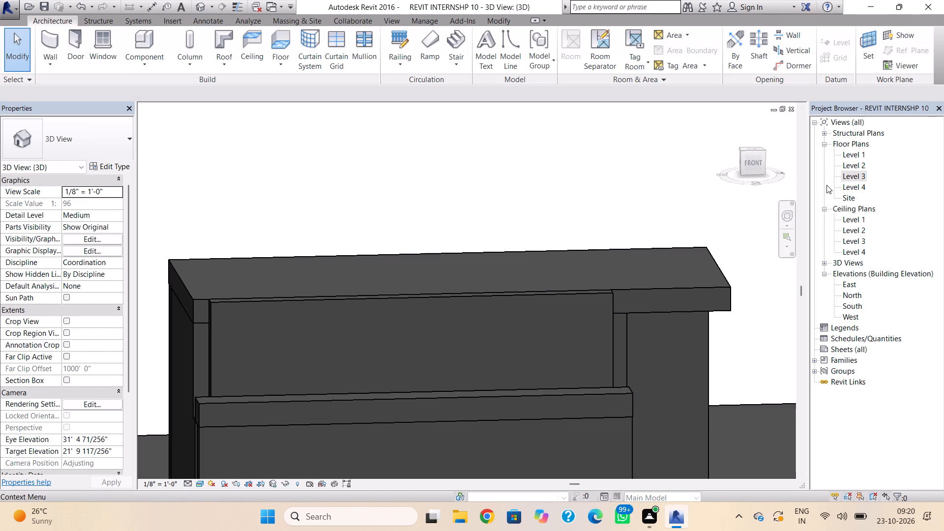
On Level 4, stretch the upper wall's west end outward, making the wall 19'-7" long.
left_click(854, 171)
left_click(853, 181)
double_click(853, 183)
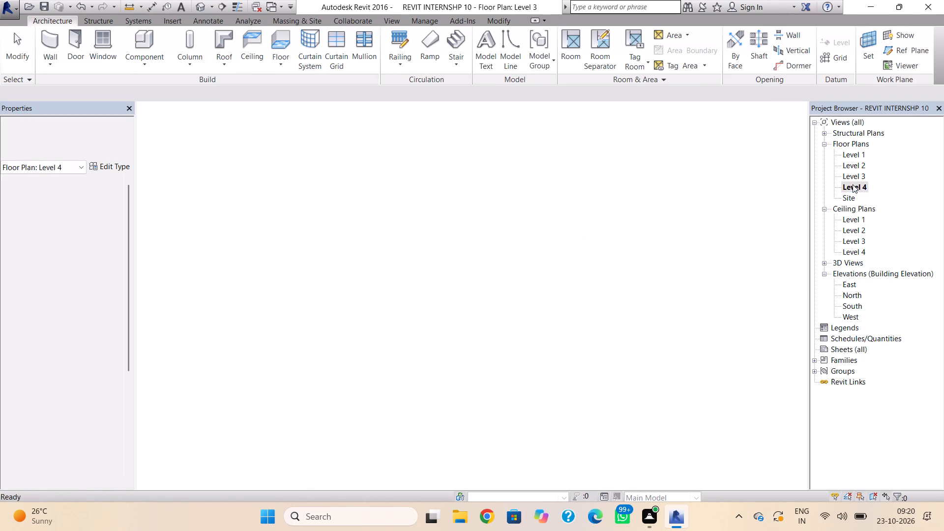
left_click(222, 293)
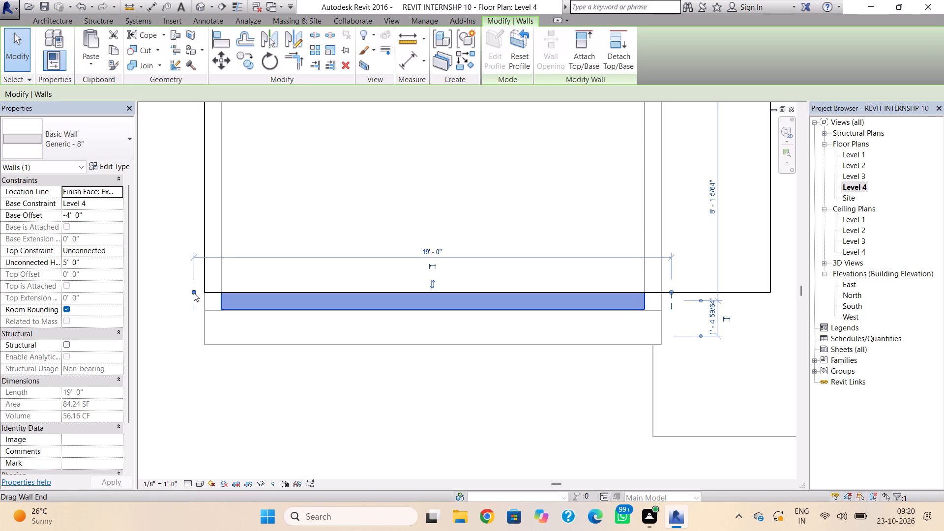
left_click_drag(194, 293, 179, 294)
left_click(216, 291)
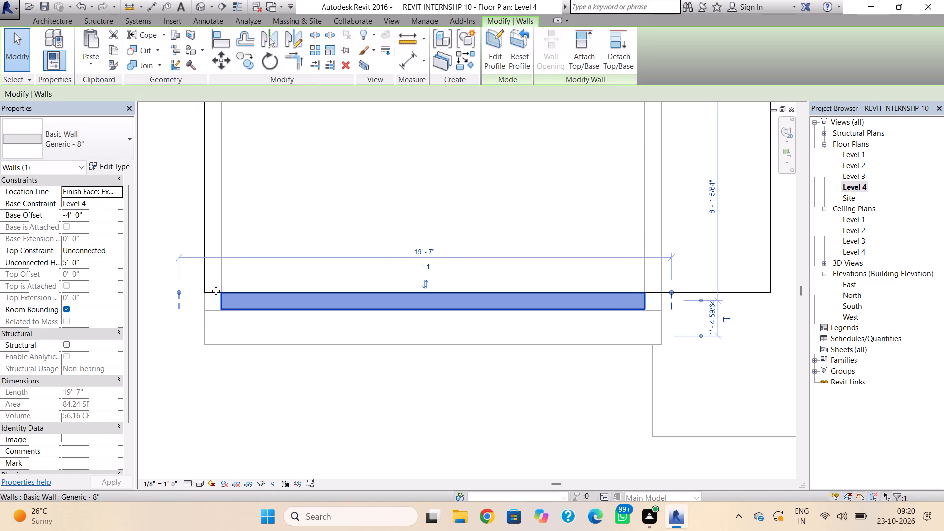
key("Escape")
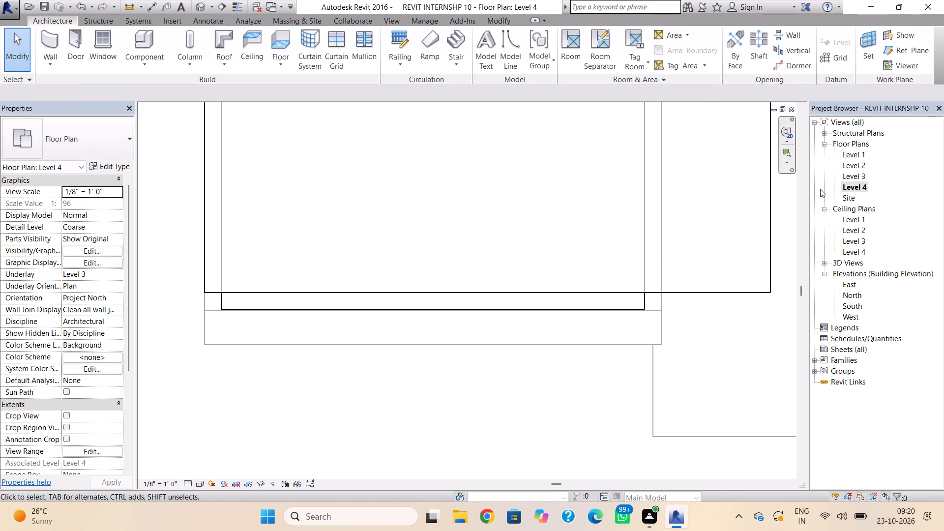
In the 3D view, delete the narrow 1'-0" thick flat roof on top of the front wall.
double_click(846, 177)
right_click_drag(236, 295, 286, 290, "shift")
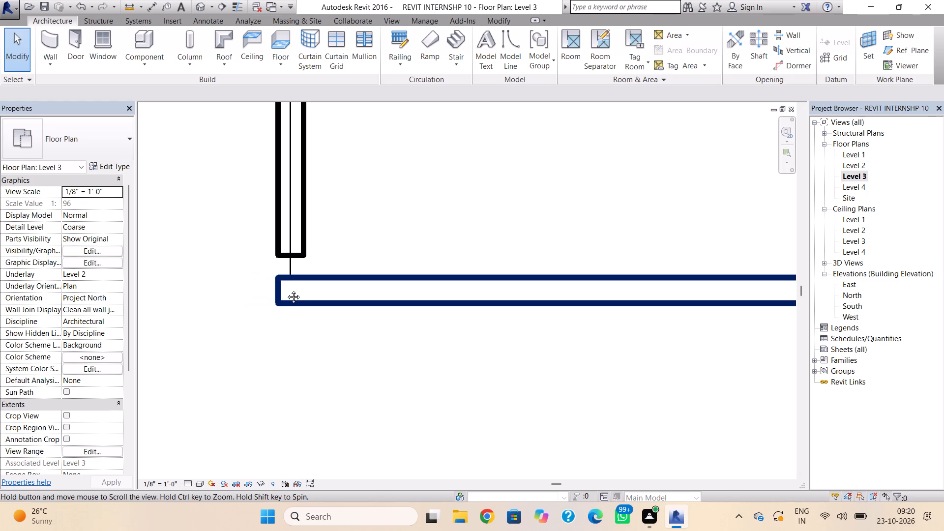
right_click_drag(286, 290, 282, 290, "shift")
left_click(196, 9)
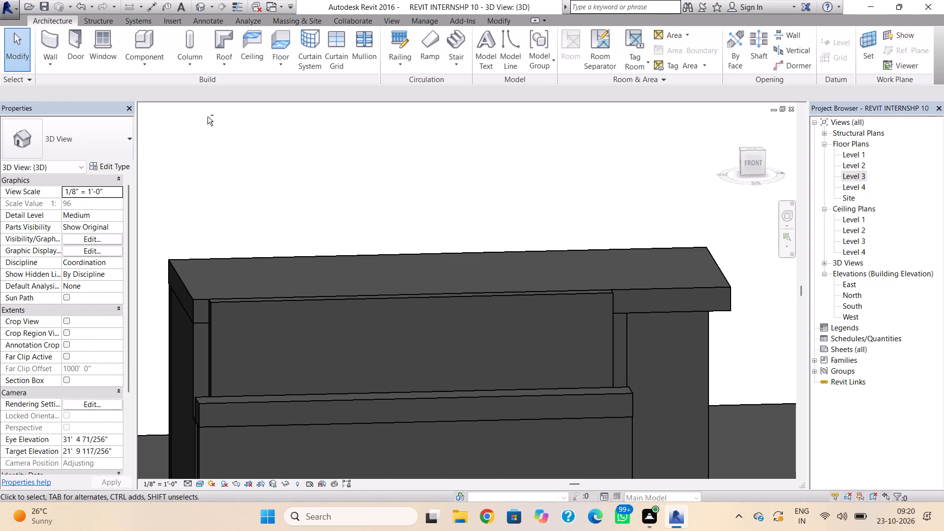
right_click_drag(233, 215, 390, 218, "shift")
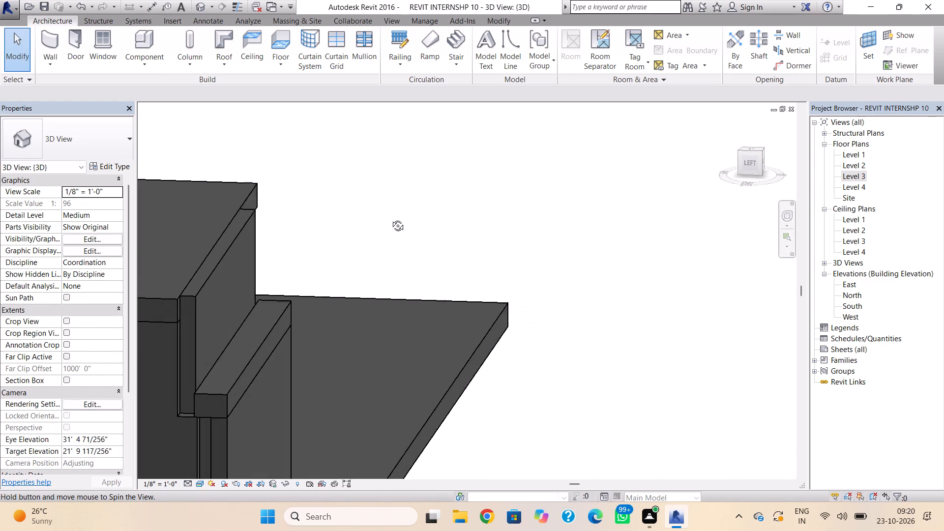
right_click_drag(390, 218, 405, 210, "shift")
scroll(318, 351, "down", 1)
middle_click_drag(318, 351, 335, 278)
scroll(325, 302, "up", 1)
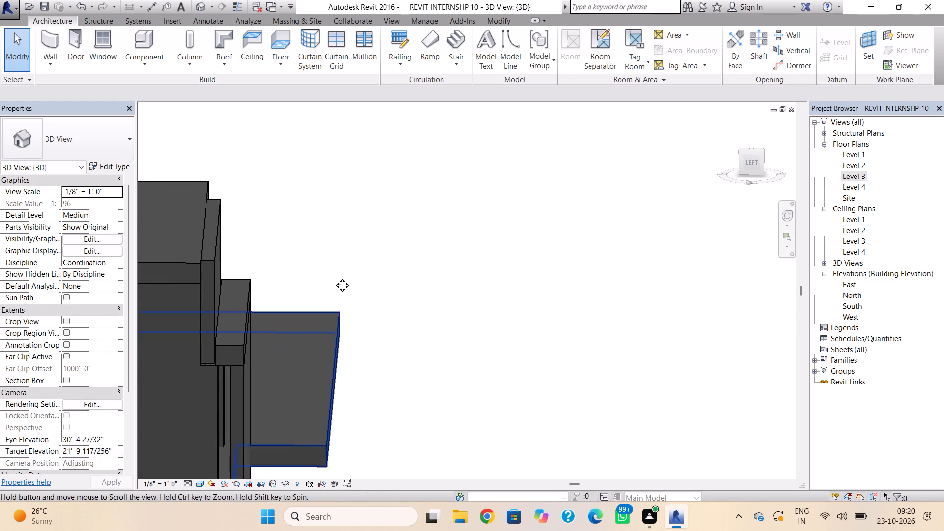
middle_click_drag(335, 278, 360, 238)
scroll(353, 243, "down", 1)
middle_click_drag(319, 281, 367, 178)
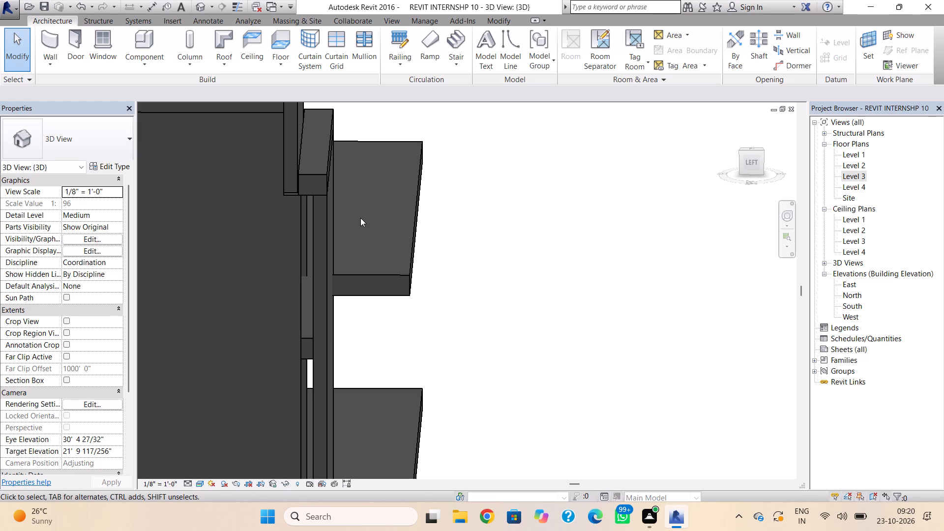
scroll(359, 219, "down", 1)
left_click(316, 183)
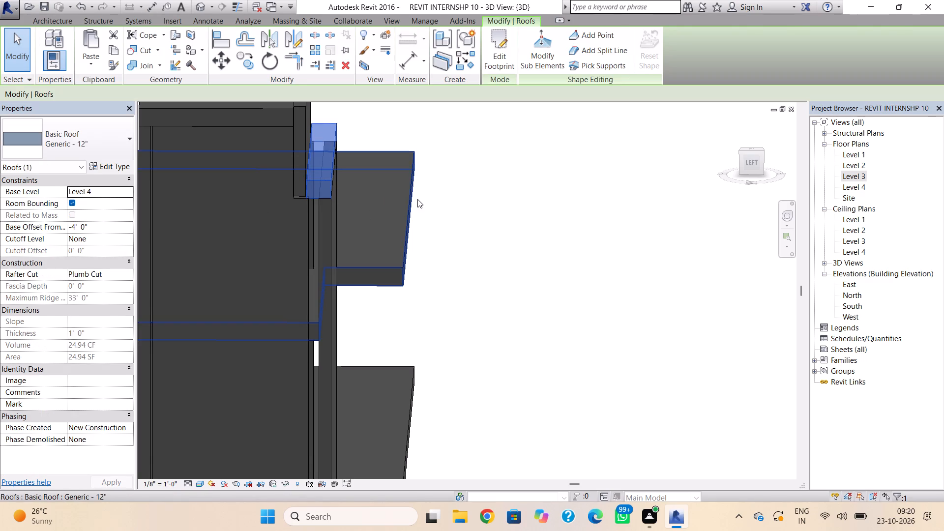
key("Delete")
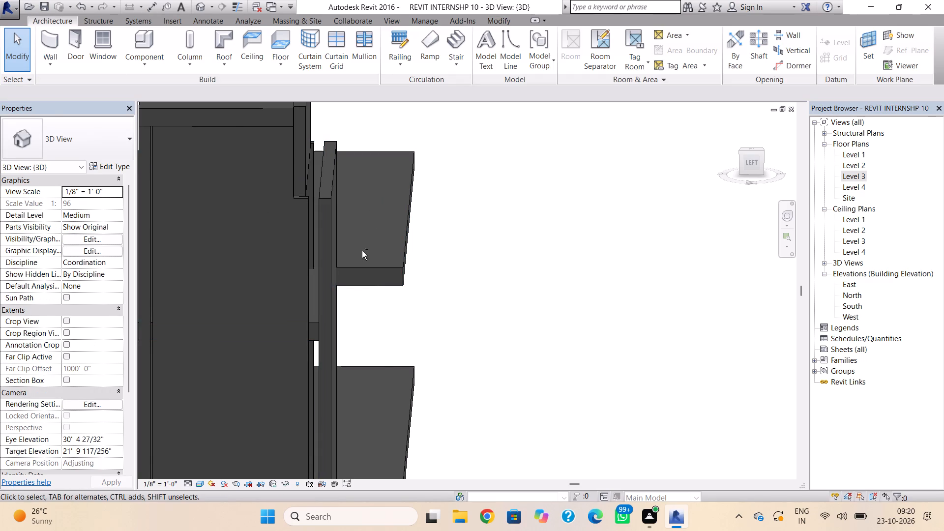
Delete the 5'-0" high upper wall in front of the top roof.
right_click_drag(362, 251, 187, 309, "shift")
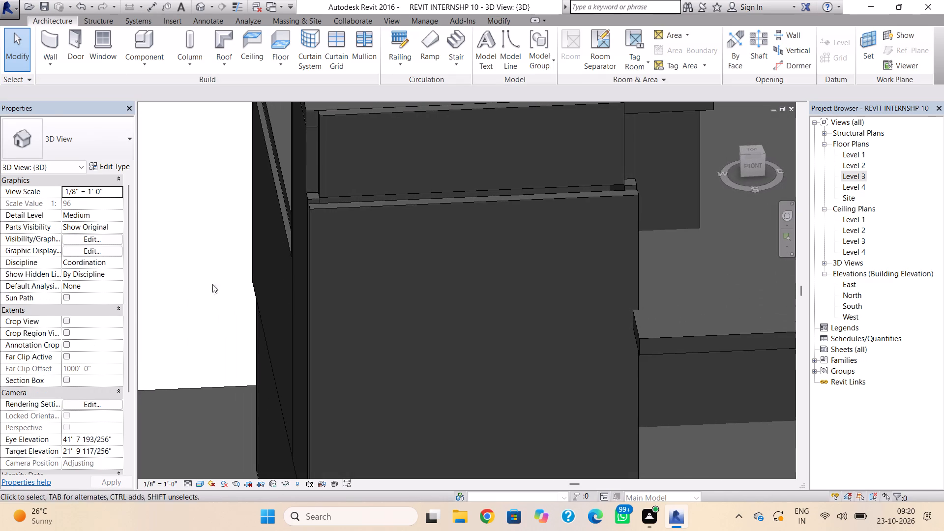
left_click(328, 191)
left_click(324, 171)
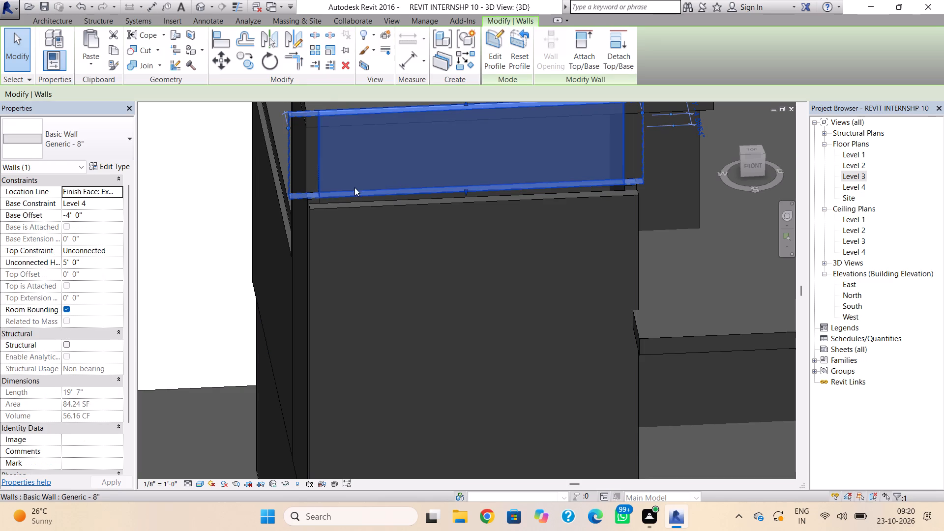
key("Delete")
Nudge the tall front wall back toward the building until it meets the ends of the side walls.
scroll(285, 253, "down", 2)
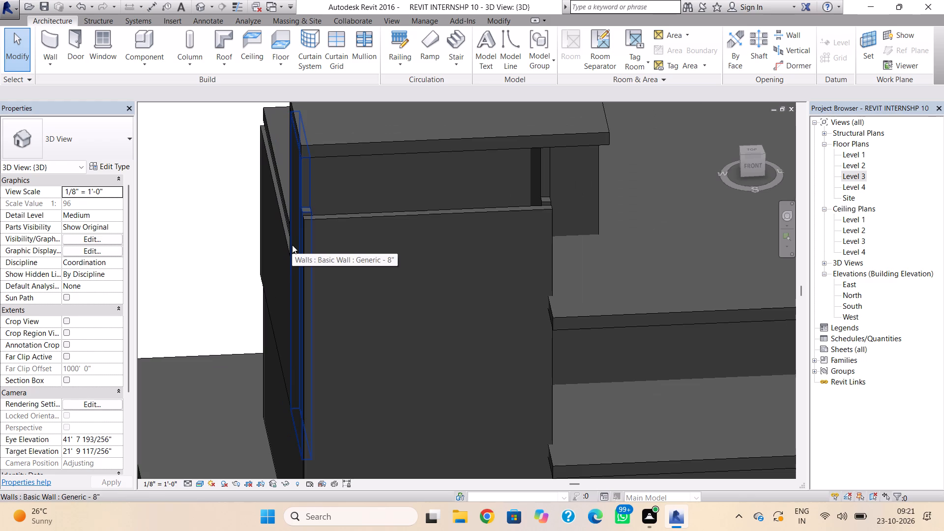
left_click(340, 218)
right_click_drag(314, 245, 316, 246, "shift")
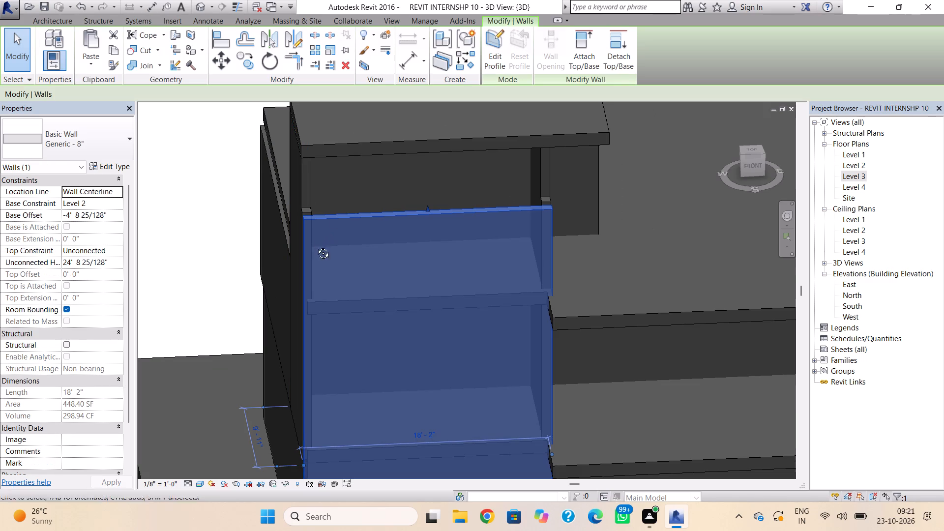
right_click_drag(316, 246, 482, 224, "shift")
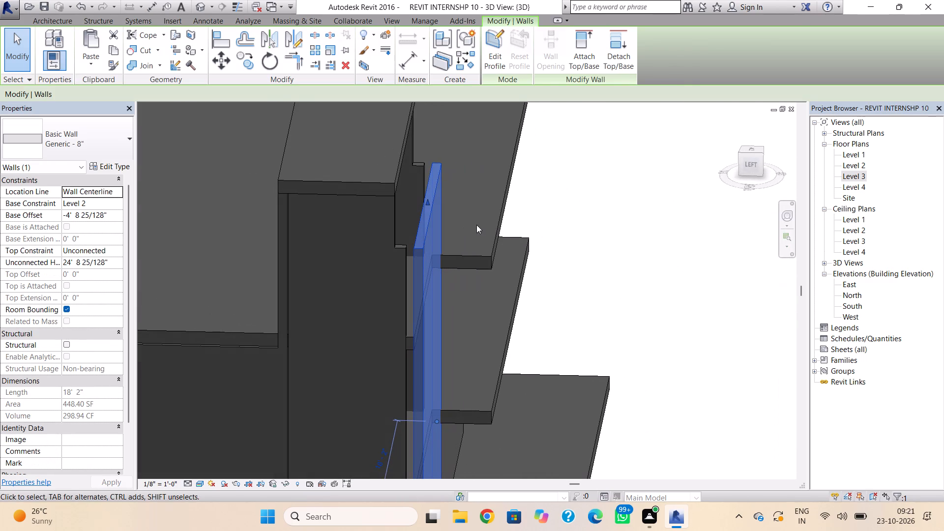
key("Left")
key("Left")
key("Left")
key("Left")
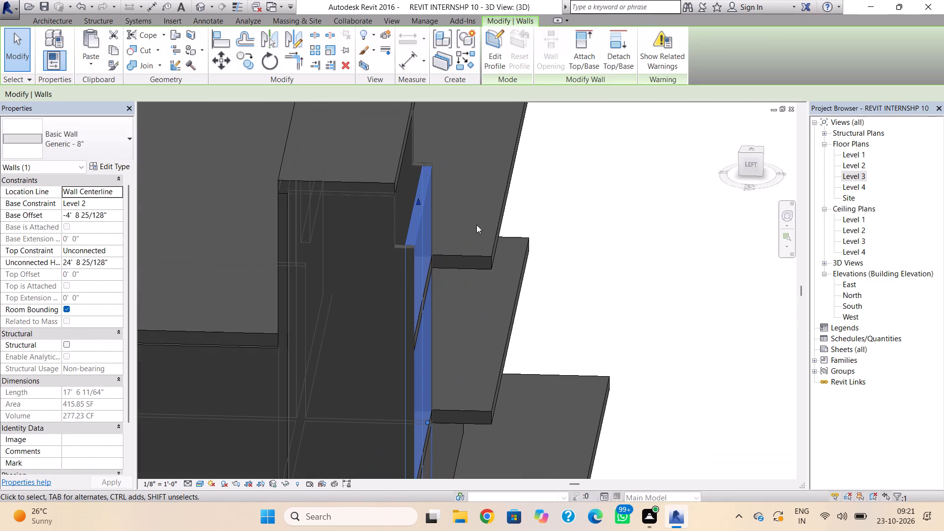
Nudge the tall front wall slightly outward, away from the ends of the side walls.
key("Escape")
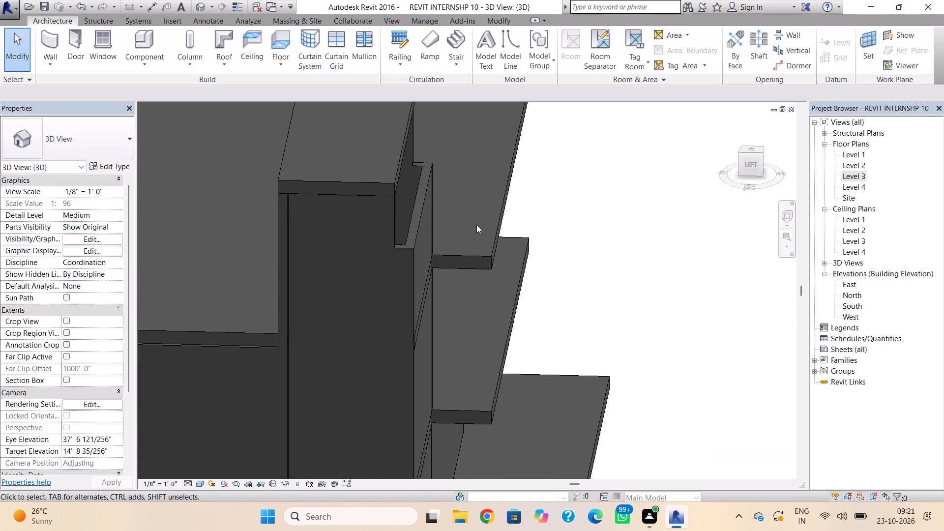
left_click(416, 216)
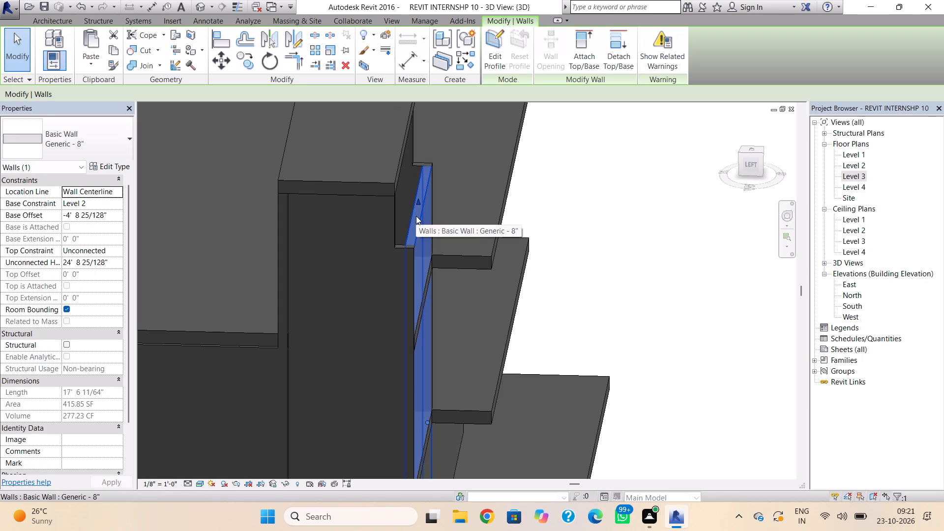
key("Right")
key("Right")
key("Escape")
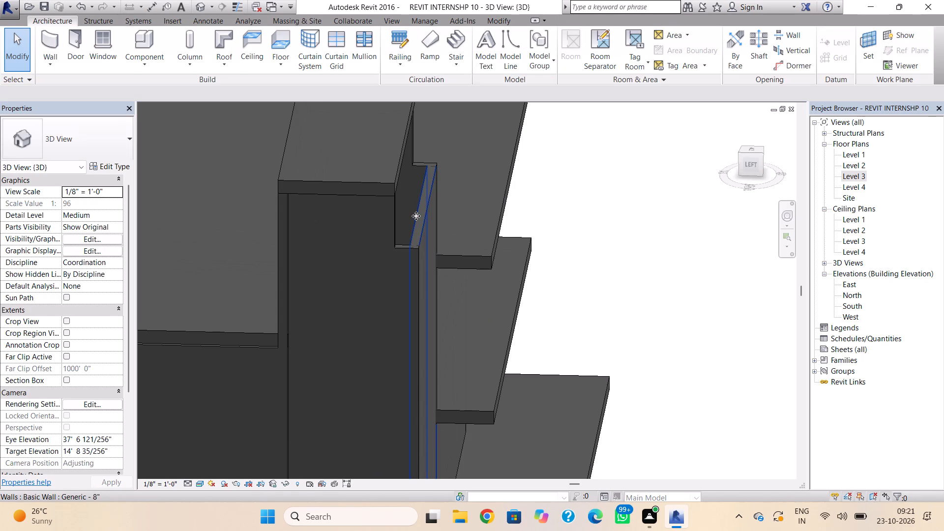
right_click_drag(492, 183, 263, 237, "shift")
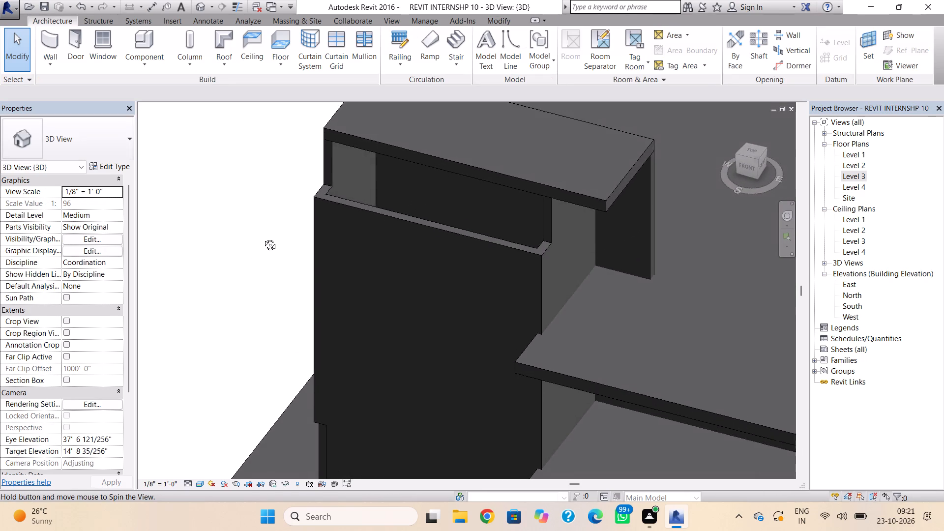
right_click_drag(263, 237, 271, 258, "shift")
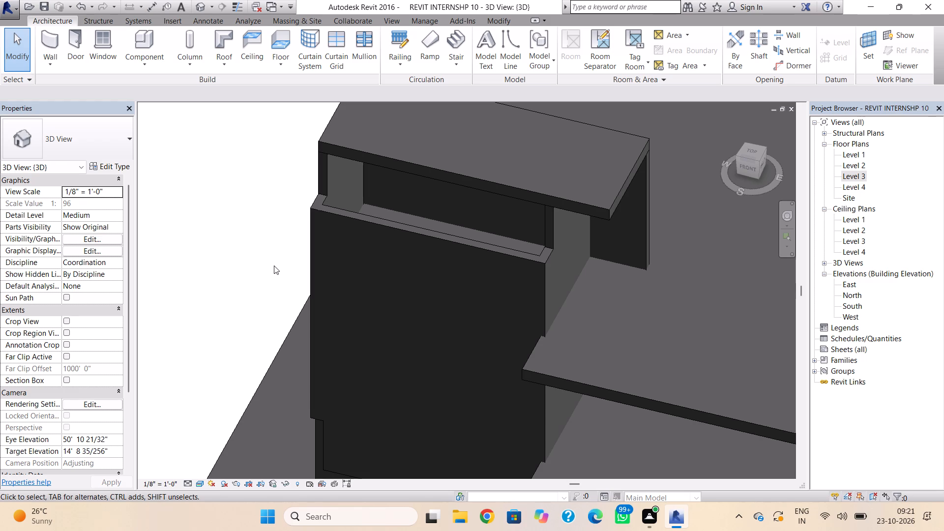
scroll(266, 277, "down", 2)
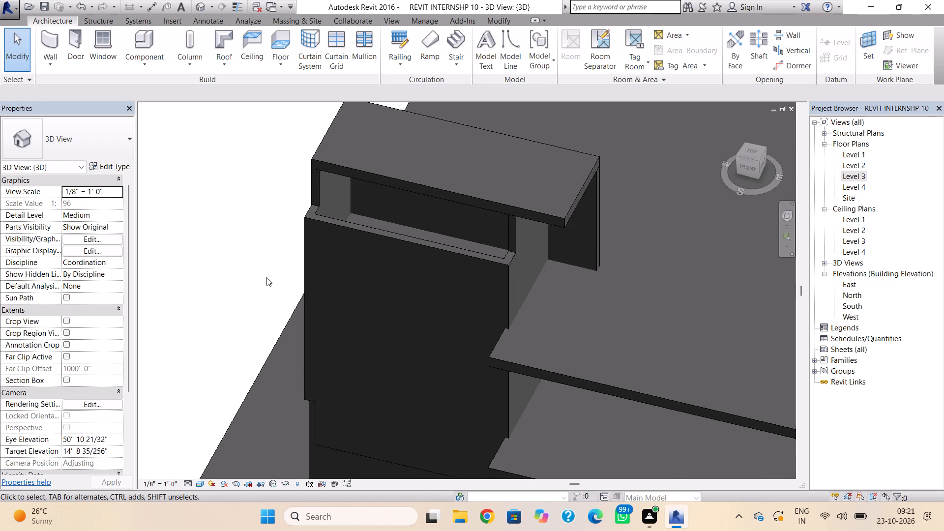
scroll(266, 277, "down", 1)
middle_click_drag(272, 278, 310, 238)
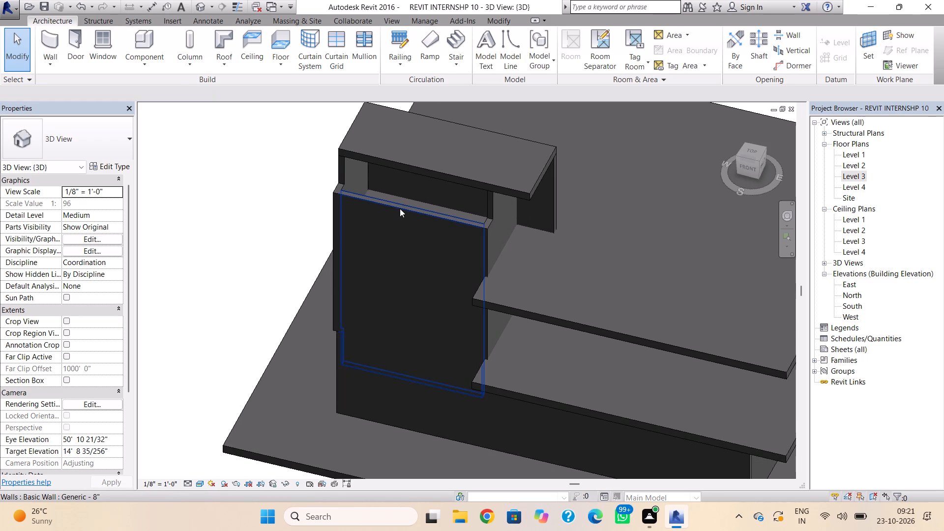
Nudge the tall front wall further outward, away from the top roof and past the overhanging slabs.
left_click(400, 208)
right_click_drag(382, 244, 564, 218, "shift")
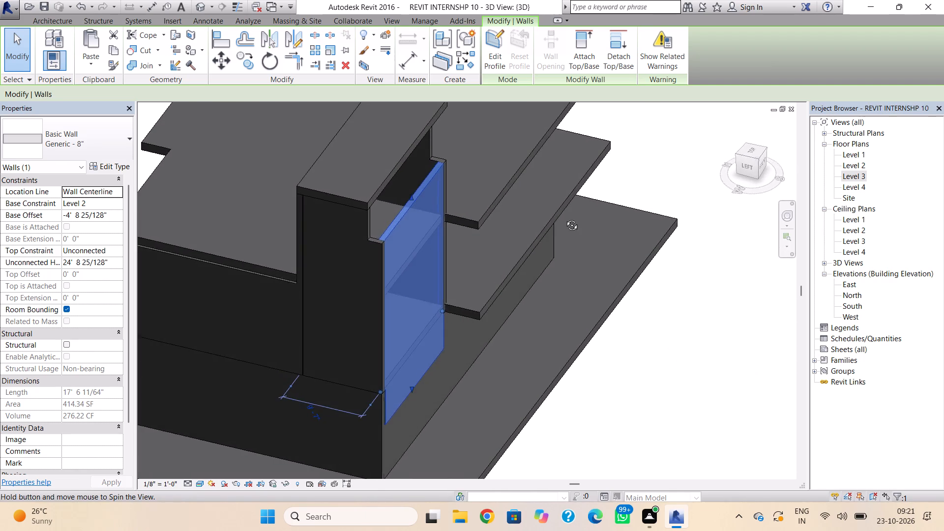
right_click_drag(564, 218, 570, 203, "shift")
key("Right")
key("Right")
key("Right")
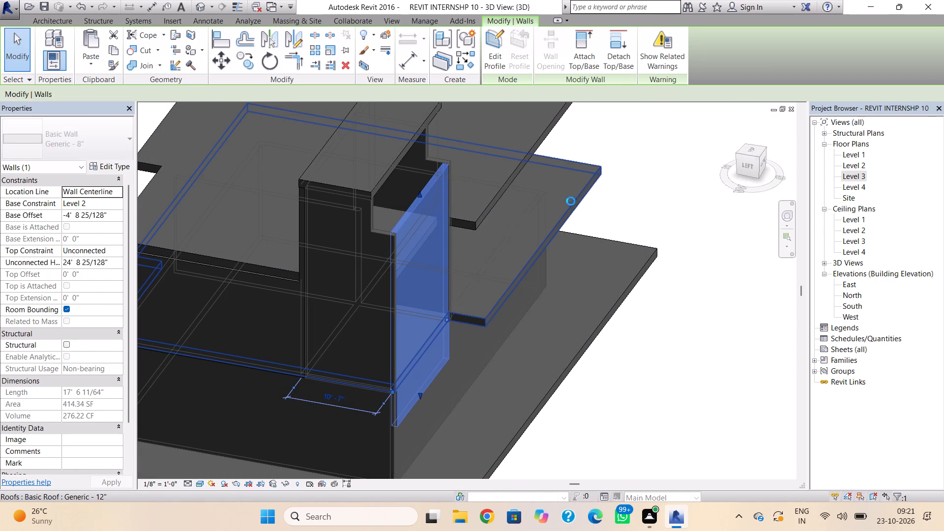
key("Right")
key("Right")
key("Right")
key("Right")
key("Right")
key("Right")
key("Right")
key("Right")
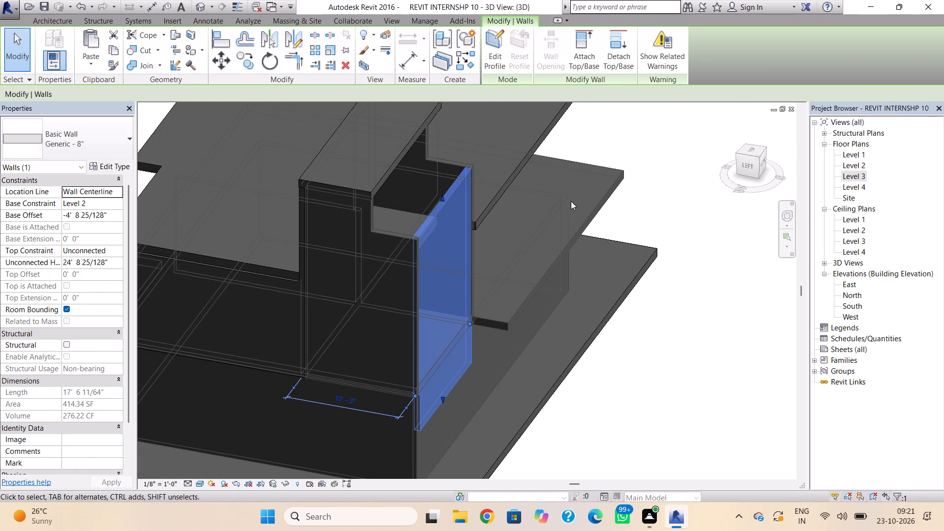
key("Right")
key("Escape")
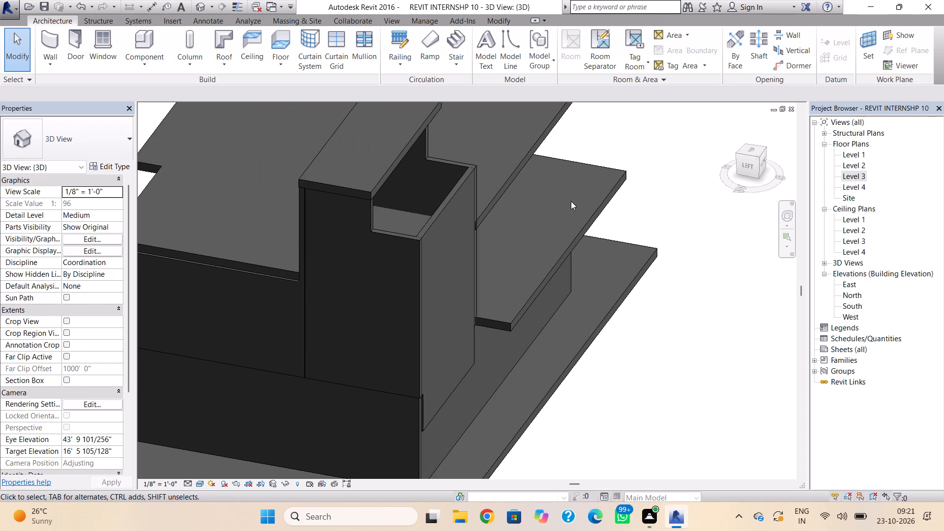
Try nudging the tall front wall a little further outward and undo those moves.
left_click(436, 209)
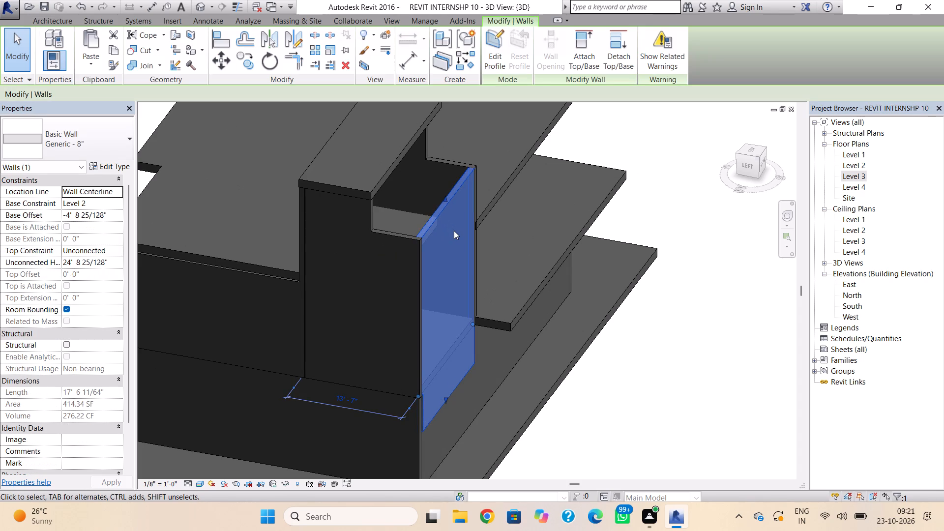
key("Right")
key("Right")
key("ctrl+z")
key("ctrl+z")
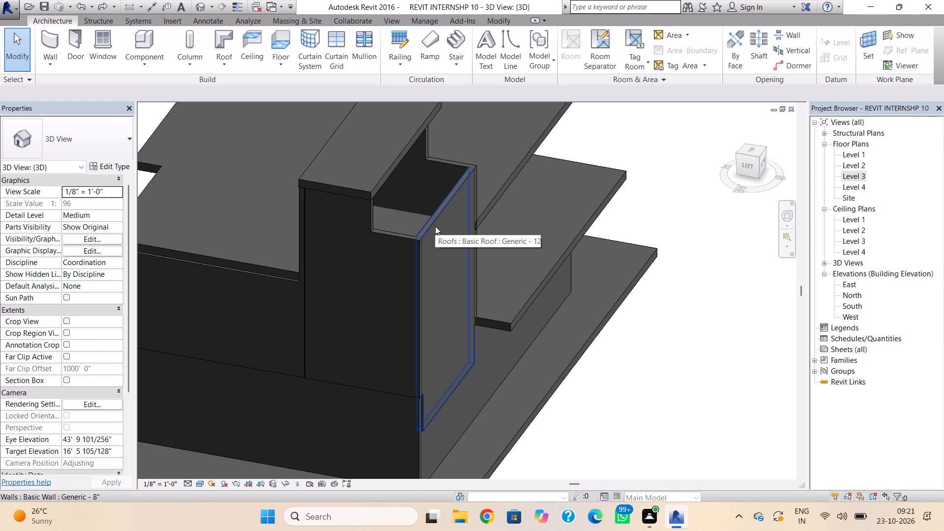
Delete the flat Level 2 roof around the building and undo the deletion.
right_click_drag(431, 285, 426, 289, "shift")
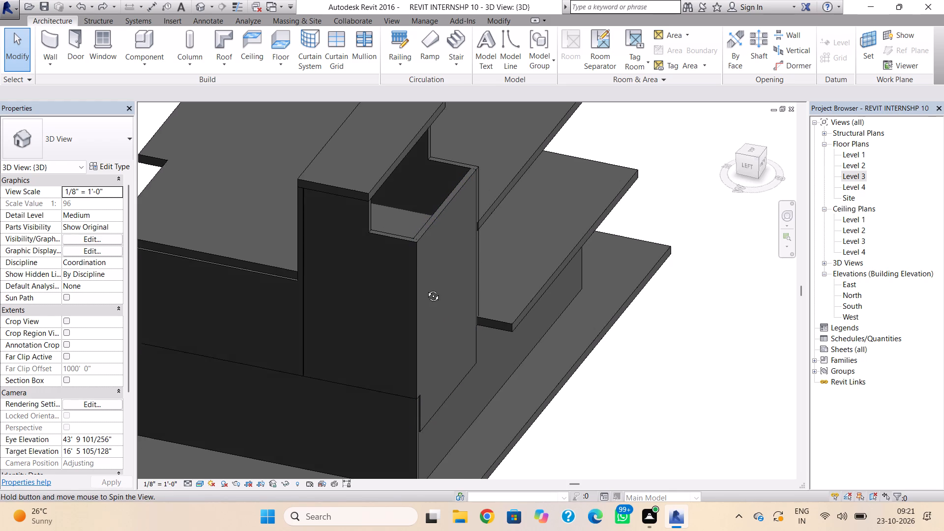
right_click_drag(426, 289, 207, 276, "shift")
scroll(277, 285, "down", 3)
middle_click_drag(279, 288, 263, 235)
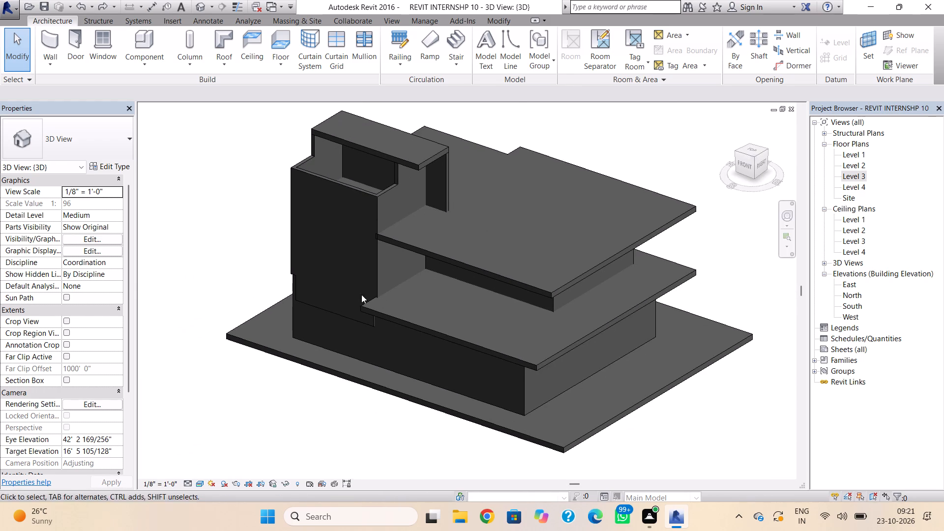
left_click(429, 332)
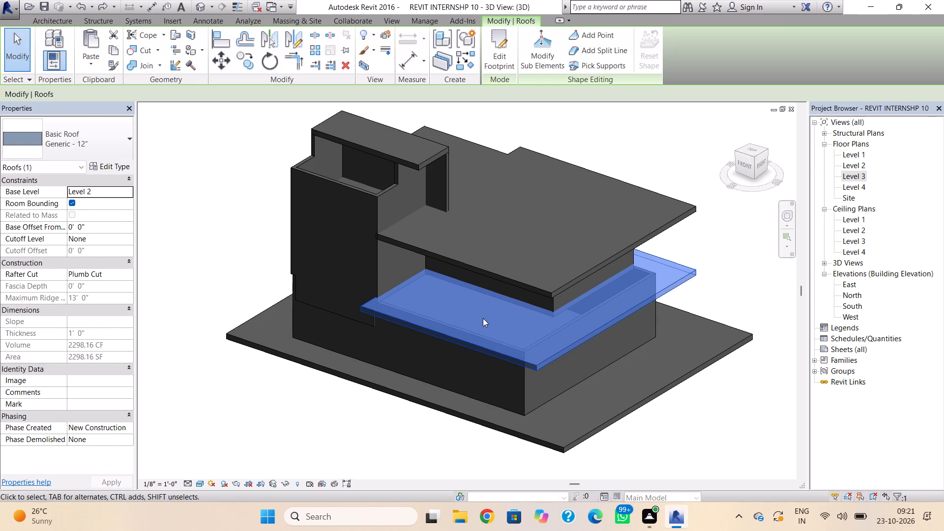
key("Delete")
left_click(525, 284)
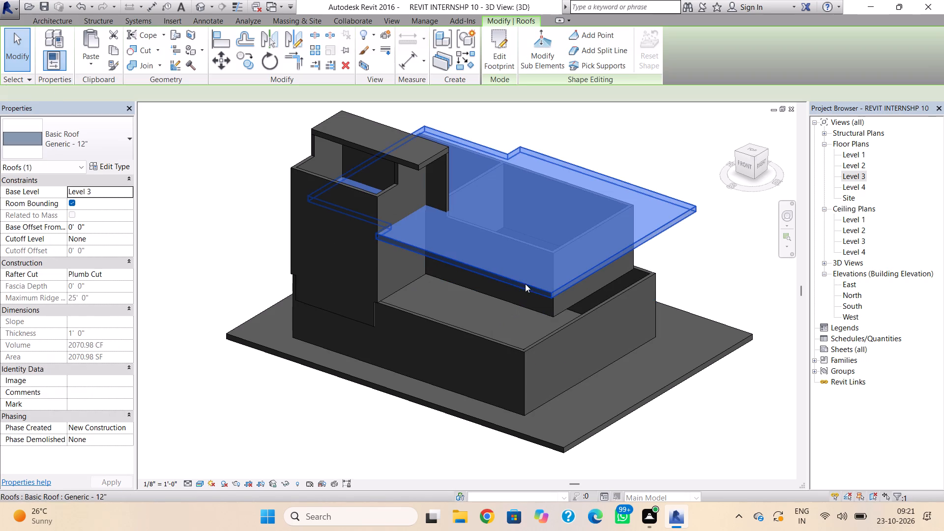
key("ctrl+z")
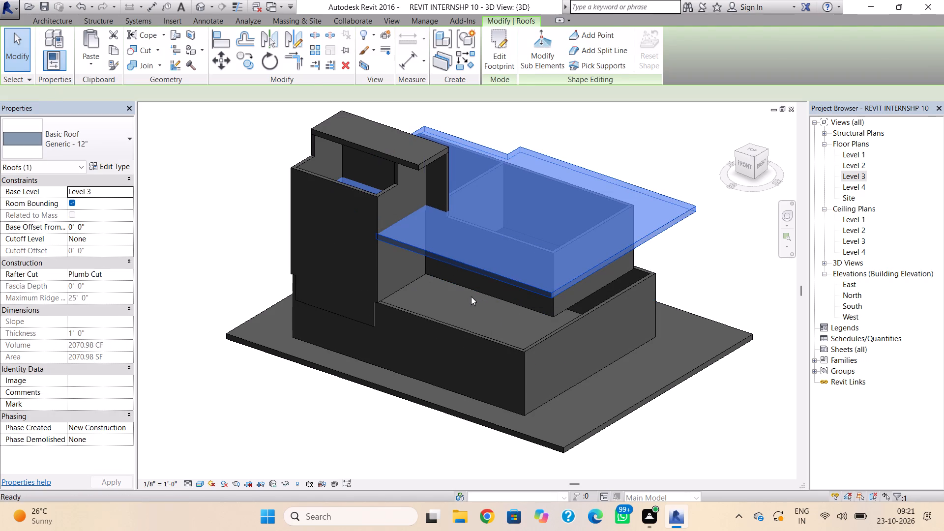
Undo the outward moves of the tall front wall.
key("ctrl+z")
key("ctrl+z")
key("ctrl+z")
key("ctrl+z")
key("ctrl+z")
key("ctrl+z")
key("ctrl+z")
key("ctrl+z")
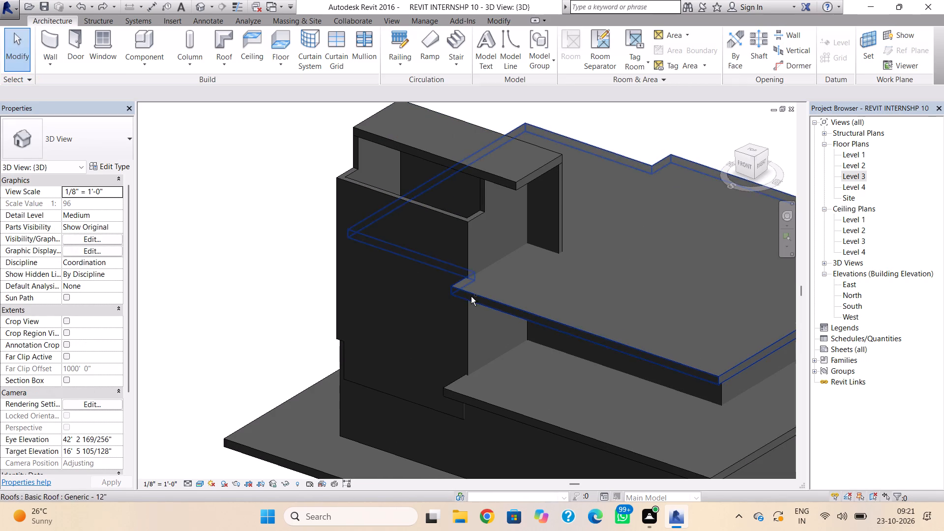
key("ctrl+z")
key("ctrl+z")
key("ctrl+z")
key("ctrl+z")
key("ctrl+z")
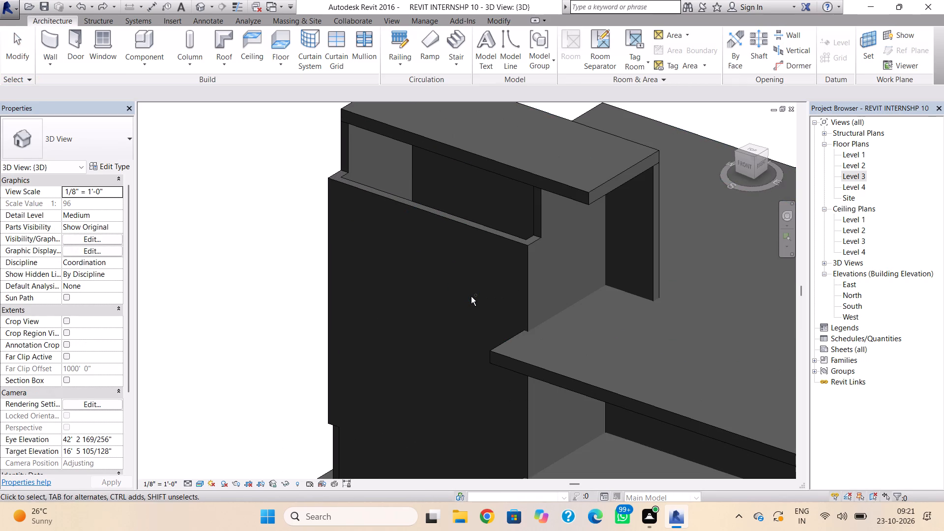
Undo the earlier edits until the front wall is detached from the side walls and the upper wall is restored.
middle_click_drag(400, 315, 417, 313)
scroll(400, 315, "down", 1)
right_click_drag(391, 315, 517, 305, "ctrl")
right_click(346, 321, "ctrl")
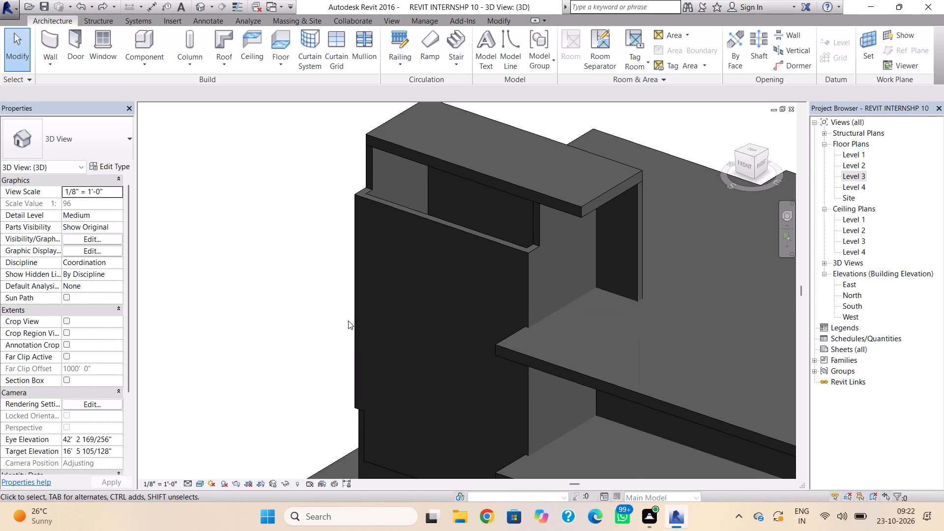
key("Escape")
right_click_drag(332, 324, 501, 310, "shift")
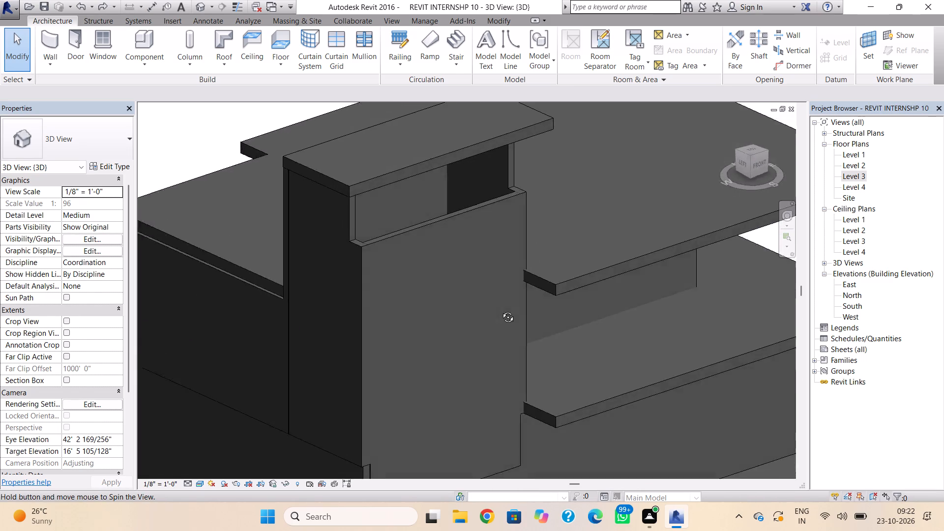
right_click_drag(501, 310, 561, 300, "shift")
left_click(434, 235)
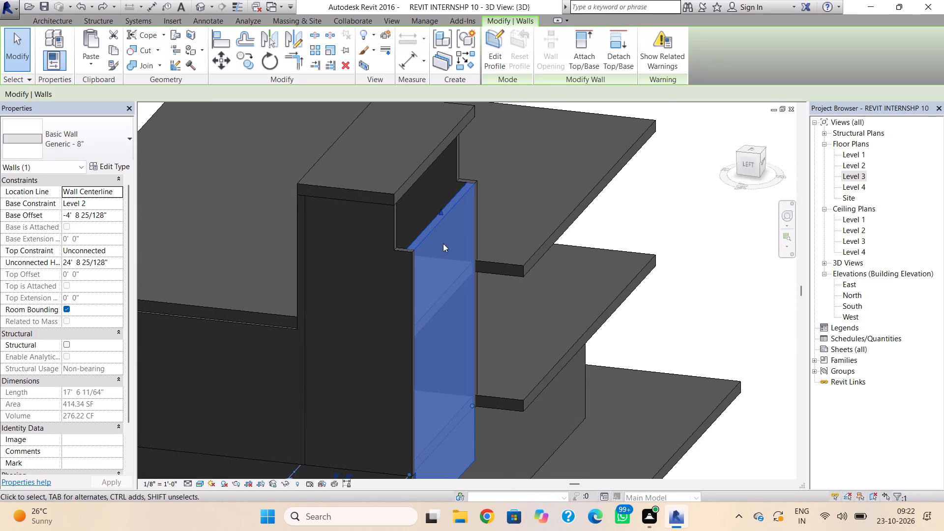
key("ctrl+z")
key("ctrl+z")
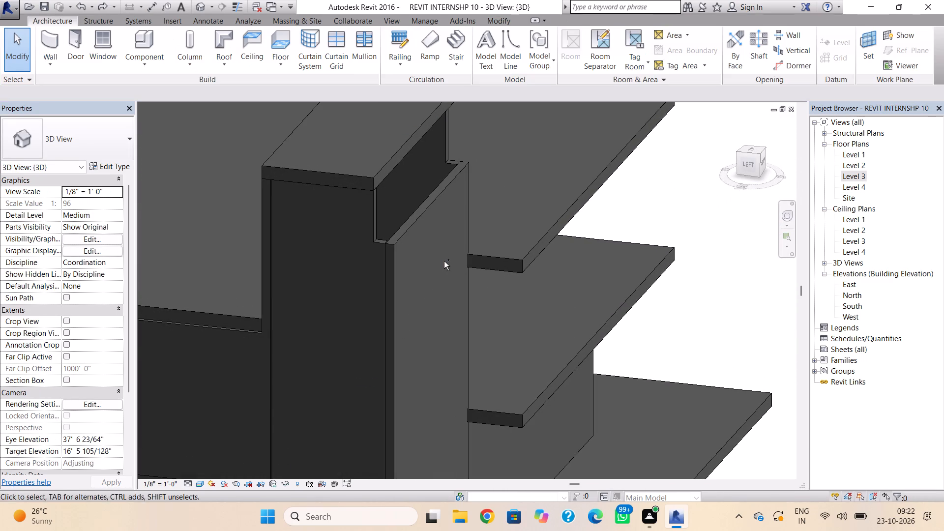
key("ctrl+z")
key("ctrl+z")
key("ctrl+z")
key("ctrl+z")
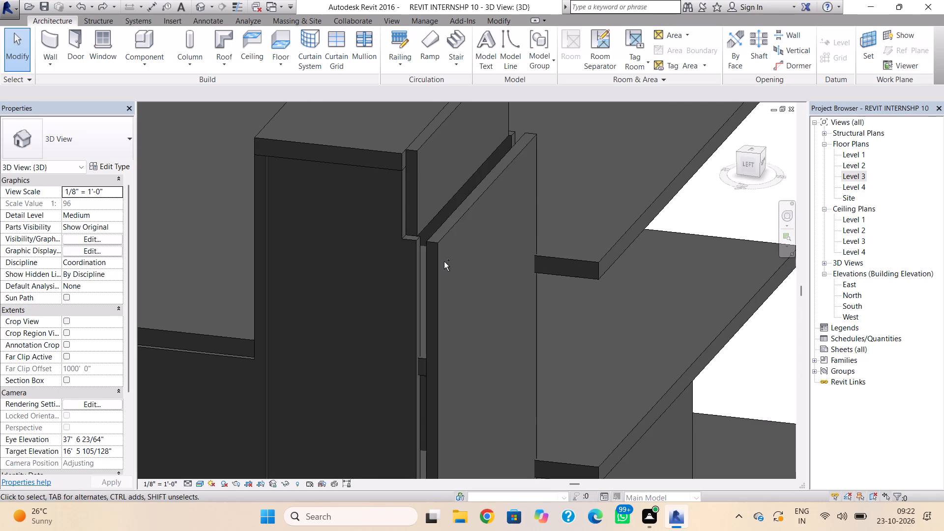
Nudge the detached tall front wall outward so it stands clear of the side walls and roof slabs.
left_click(440, 257)
scroll(425, 290, "down", 3)
middle_click_drag(422, 294, 382, 229)
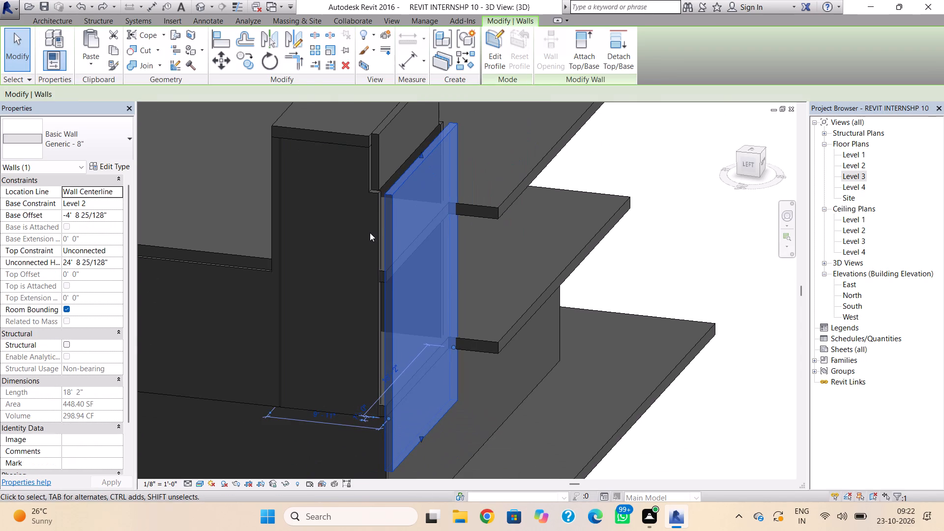
key("Right")
key("Right")
key("Right")
key("Right")
key("Right")
key("Right")
key("Right")
key("Right")
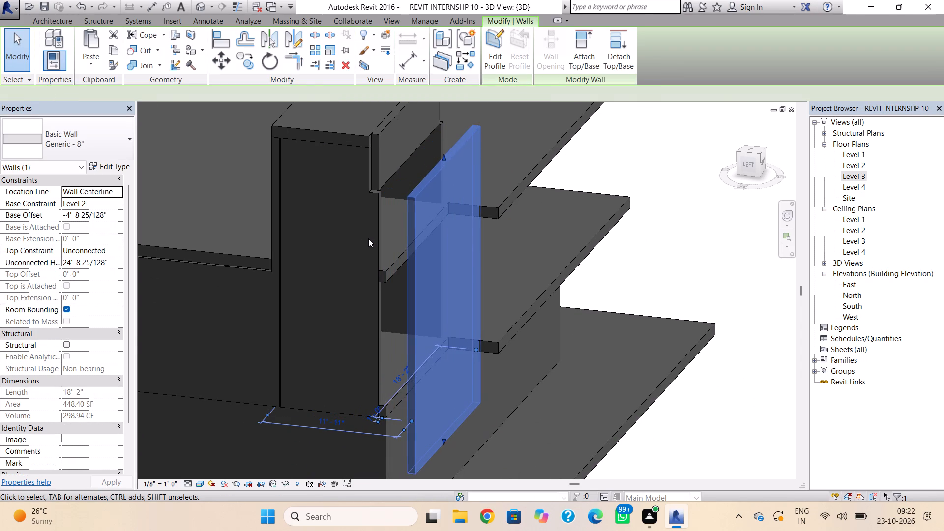
key("Right")
key("Right")
key("Right")
key("Right")
key("Right")
key("Right")
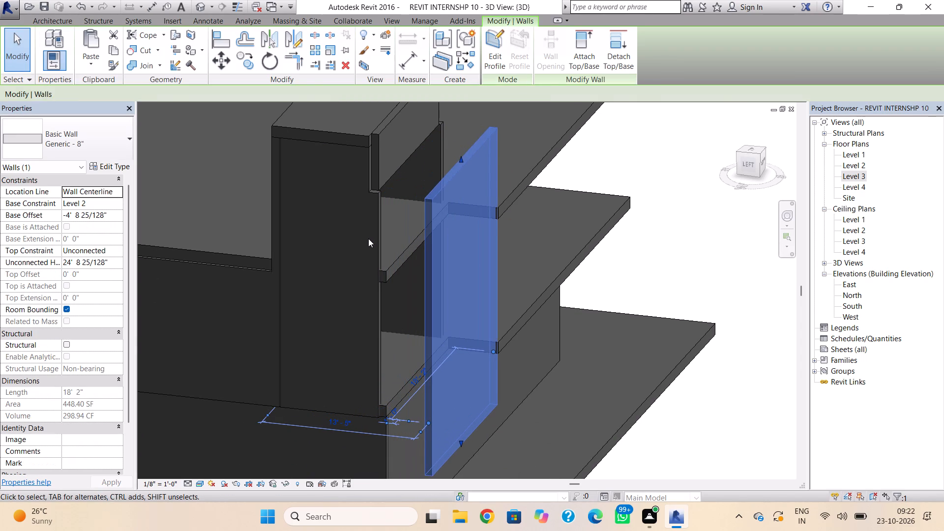
key("Right")
key("Escape")
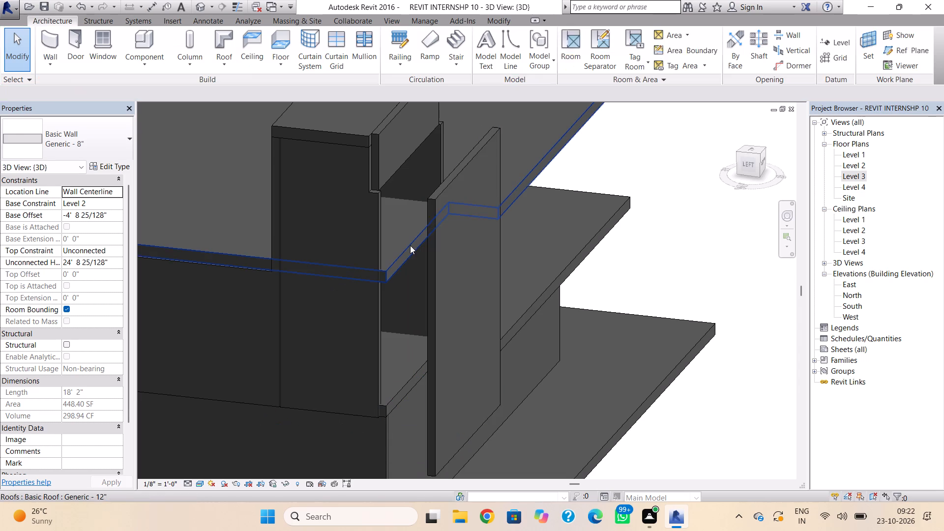
Delete the 5'-0" high upper wall in front of the top roof.
right_click_drag(524, 228, 275, 278, "shift")
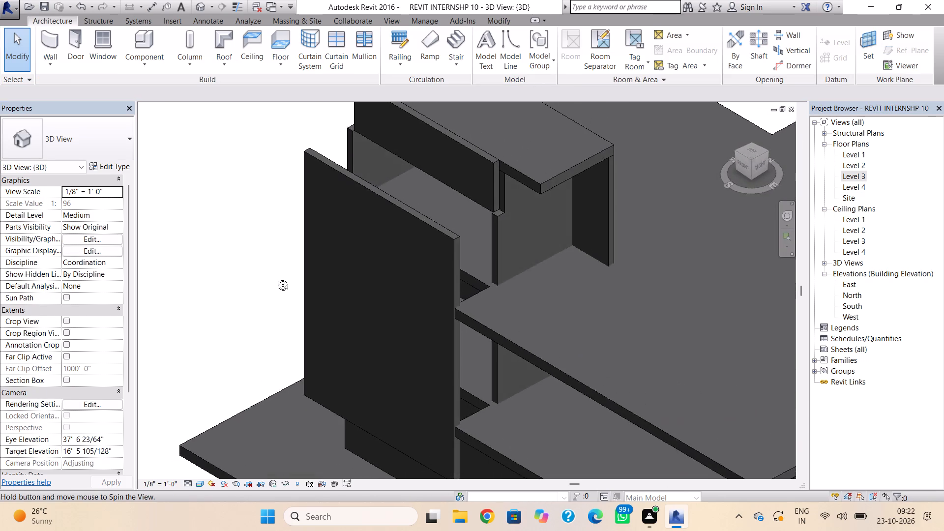
right_click_drag(275, 278, 286, 238, "shift")
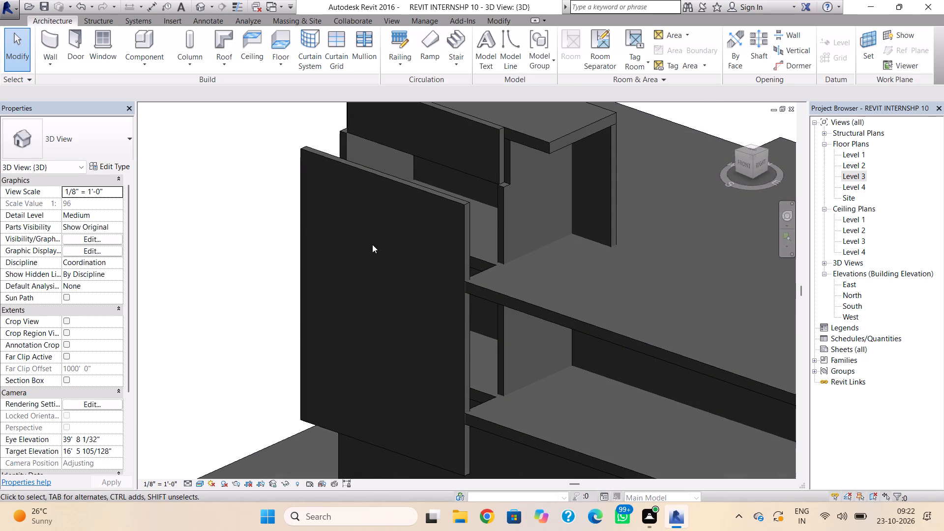
left_click_drag(490, 172, 490, 166)
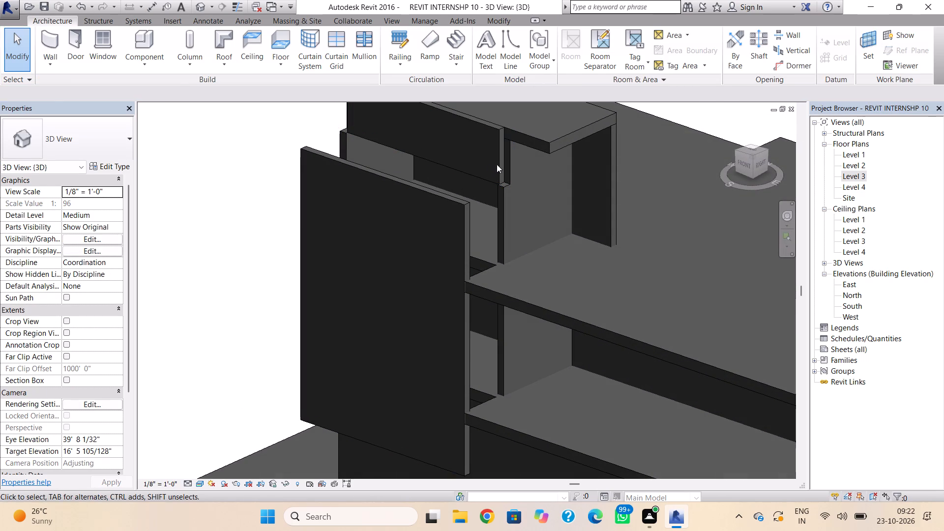
left_click(499, 163)
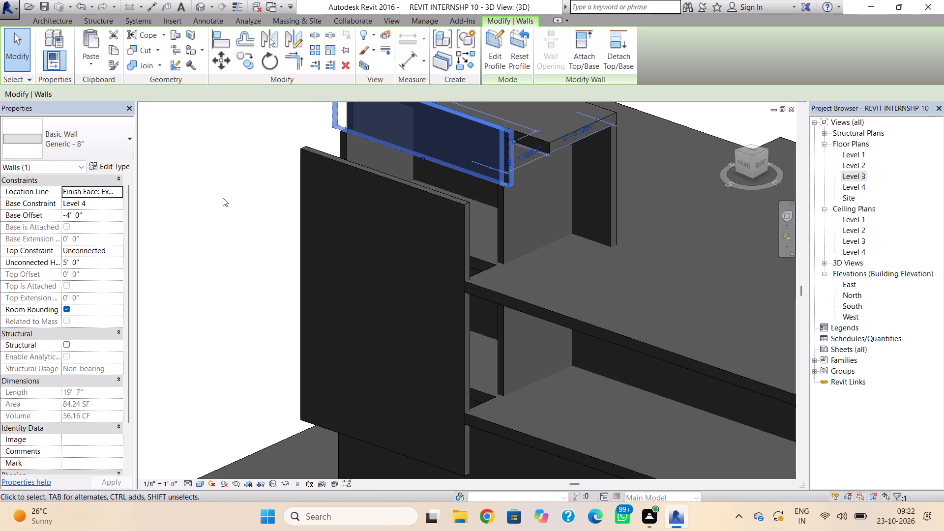
key("Delete")
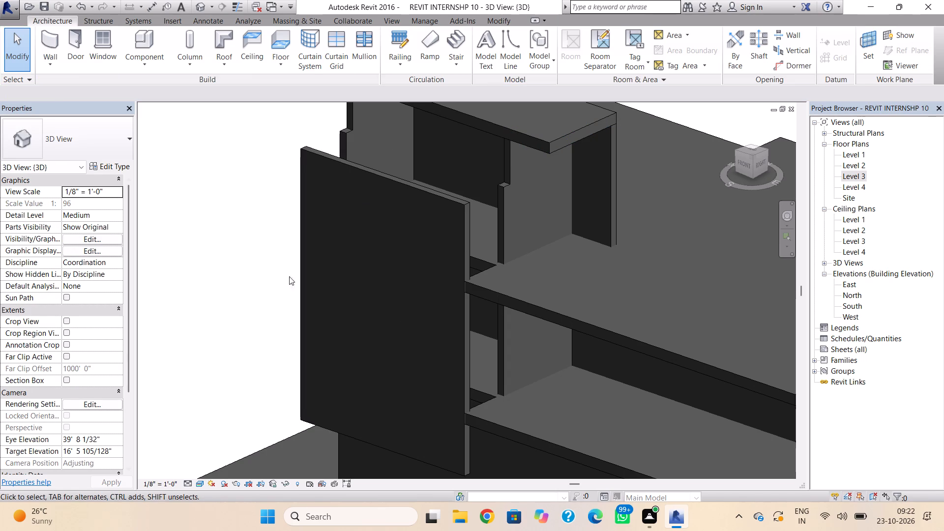
In the Level 3 floor plan, extend the east side wall's free end to meet the detached front wall at its corner.
double_click(857, 174)
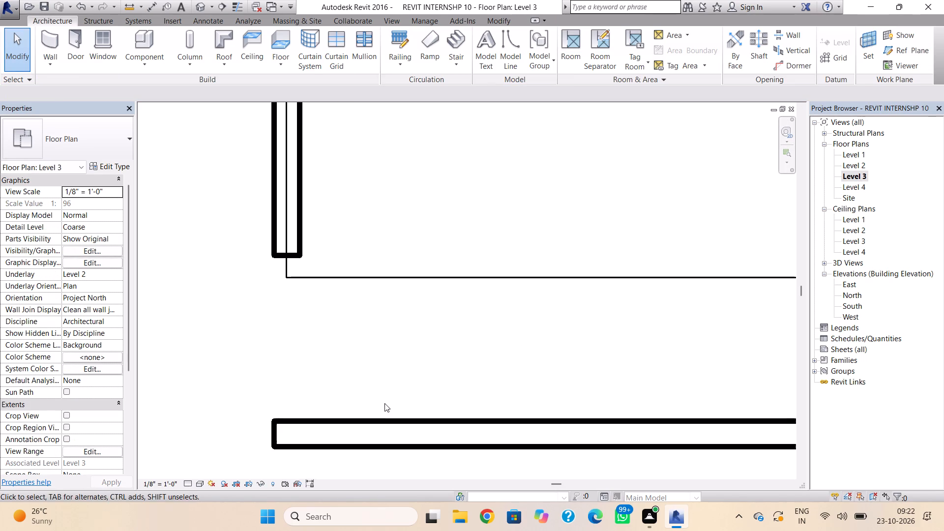
scroll(409, 394, "down", 3)
scroll(548, 315, "down", 3)
middle_click_drag(557, 322, 447, 366)
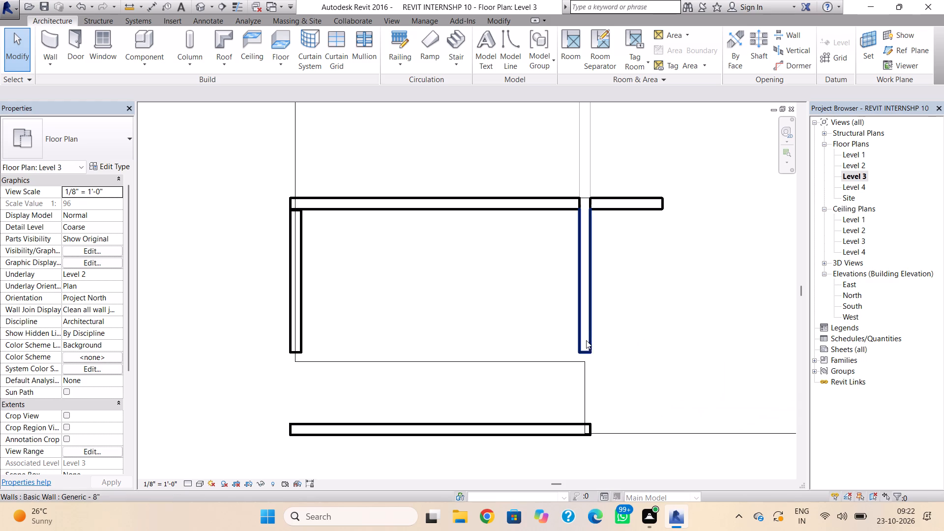
left_click(586, 348)
left_click_drag(584, 349, 585, 394)
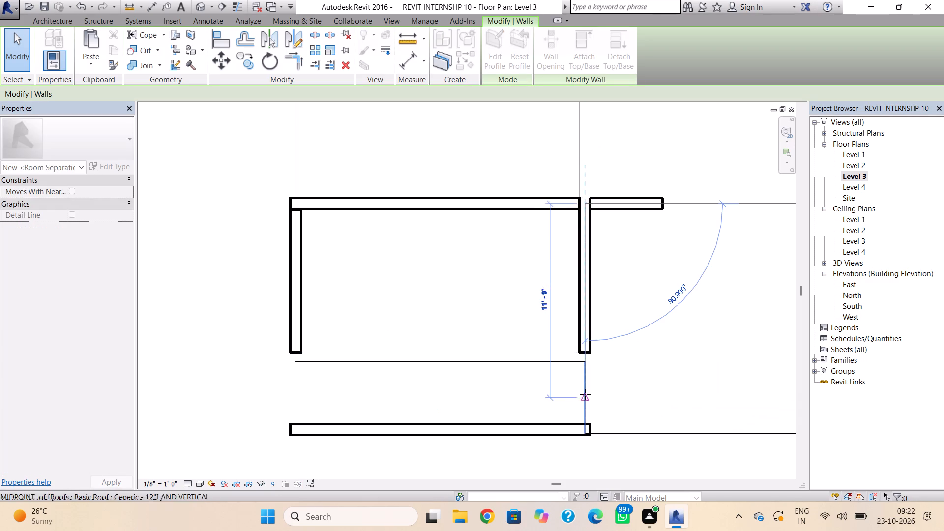
left_click_drag(585, 394, 587, 429)
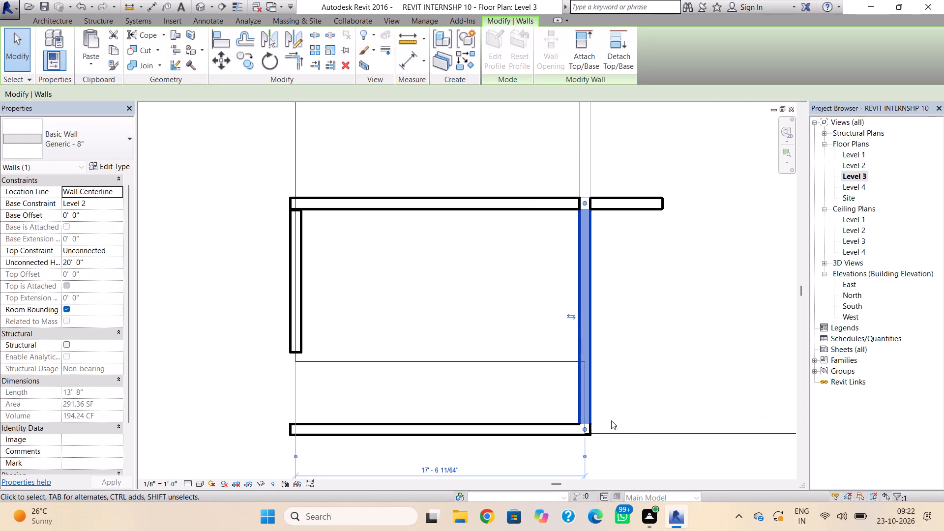
Extend the west side wall's free end to meet the front wall, closing the remaining corner of the enclosure.
left_click(504, 365)
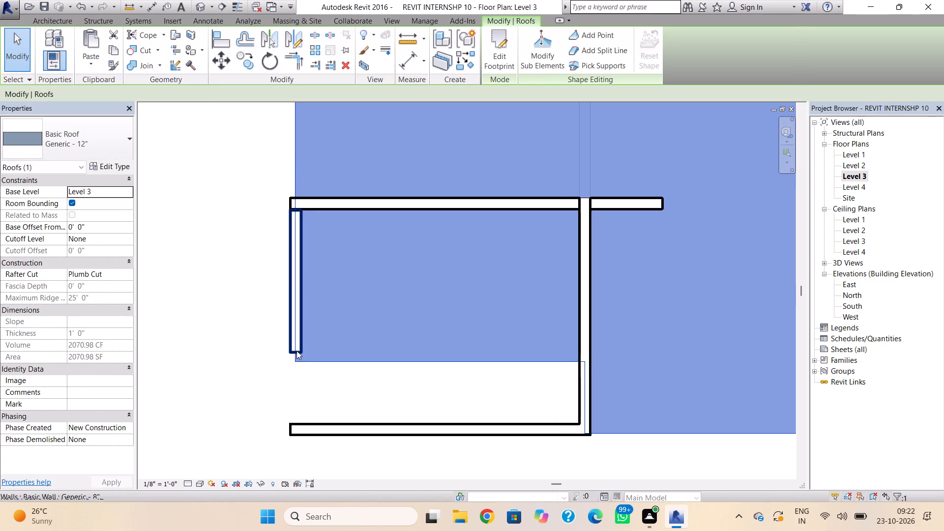
left_click(296, 351)
left_click(296, 351)
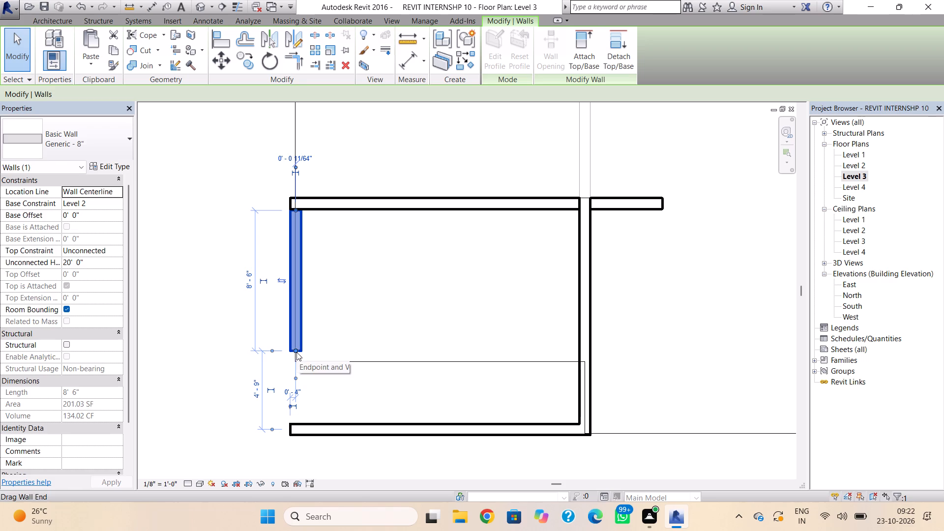
left_click_drag(295, 350, 293, 429)
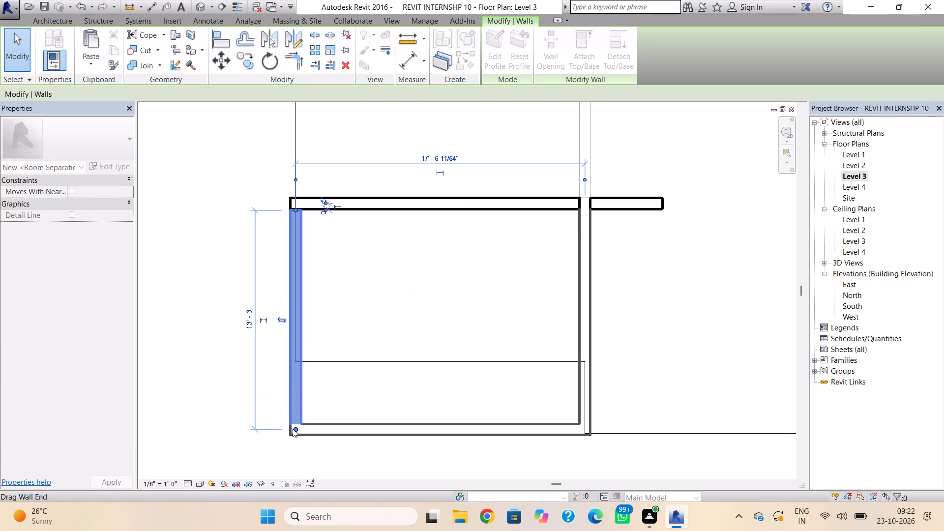
key("Escape")
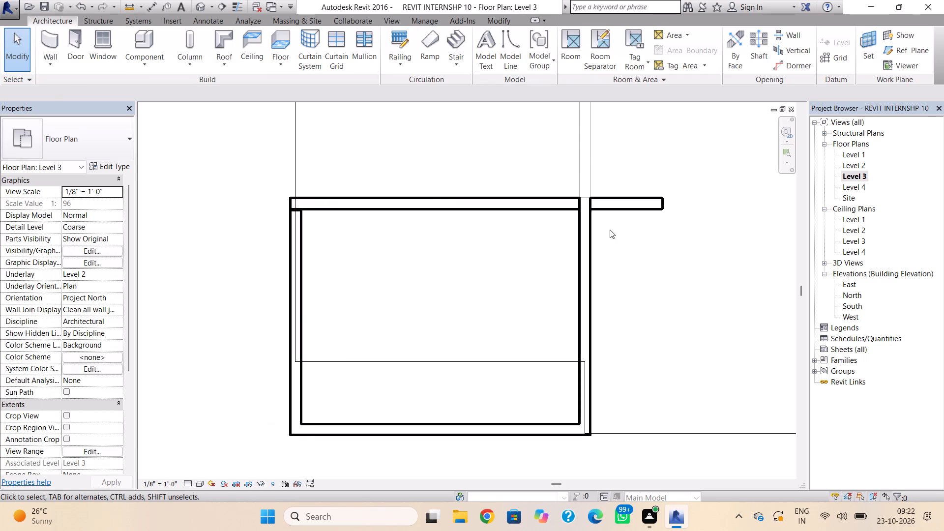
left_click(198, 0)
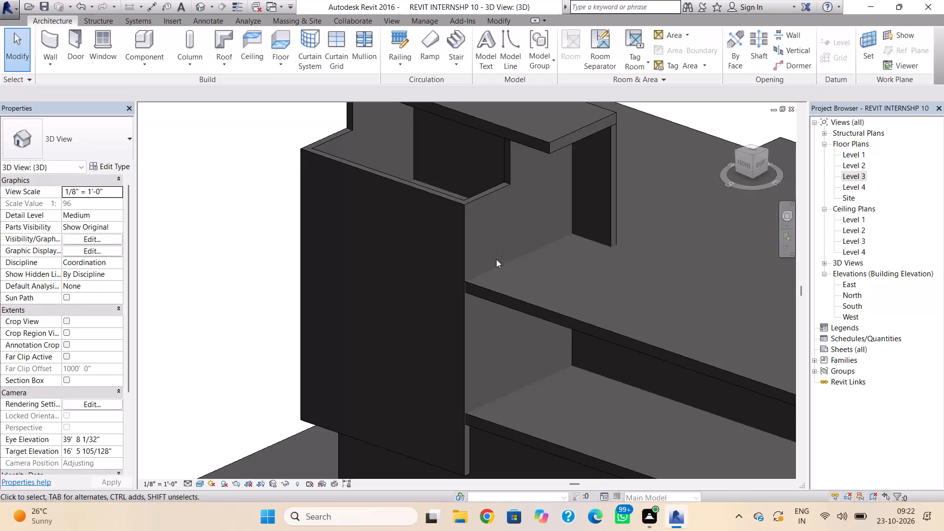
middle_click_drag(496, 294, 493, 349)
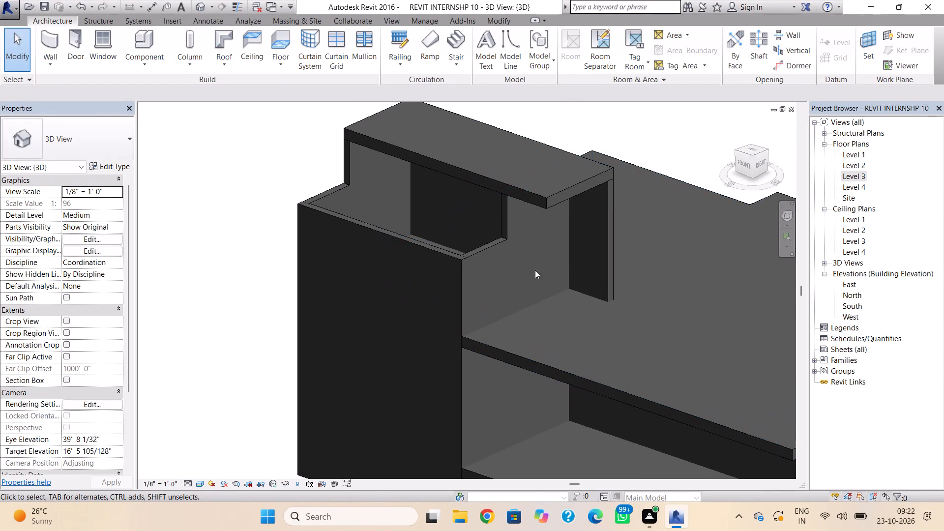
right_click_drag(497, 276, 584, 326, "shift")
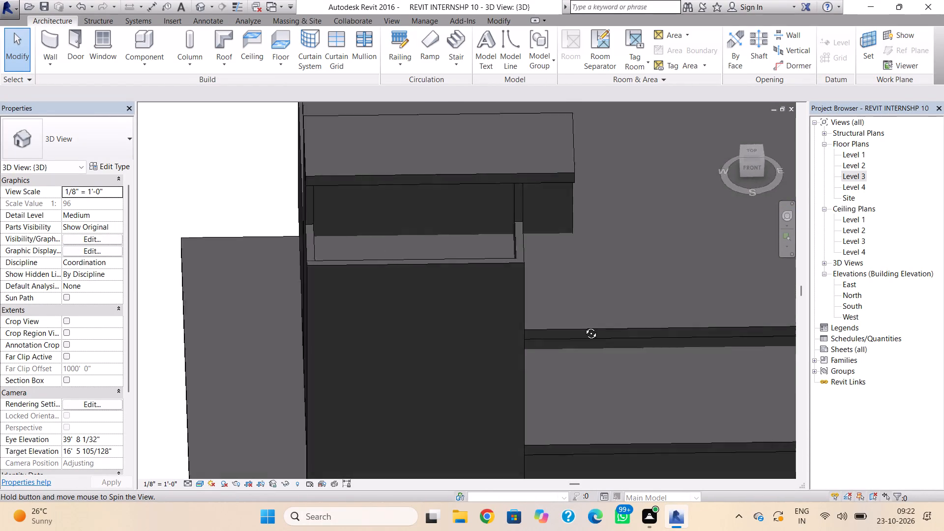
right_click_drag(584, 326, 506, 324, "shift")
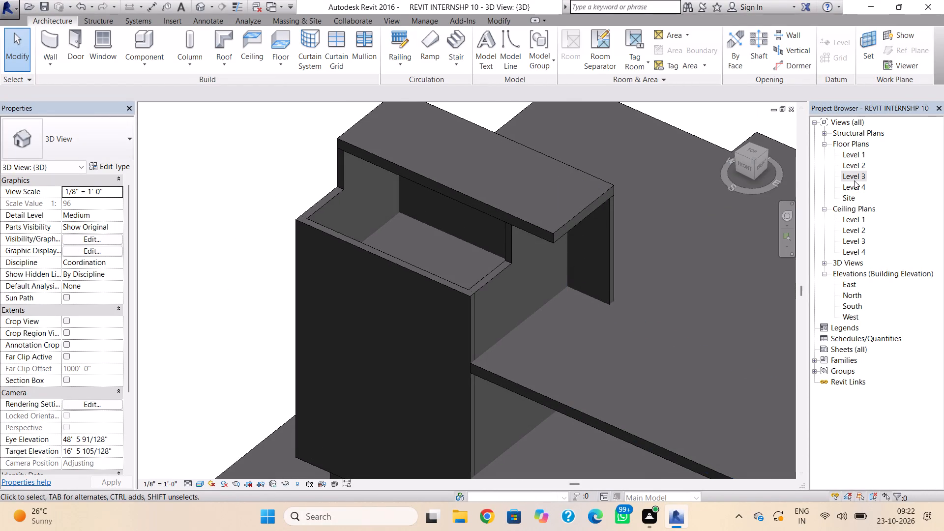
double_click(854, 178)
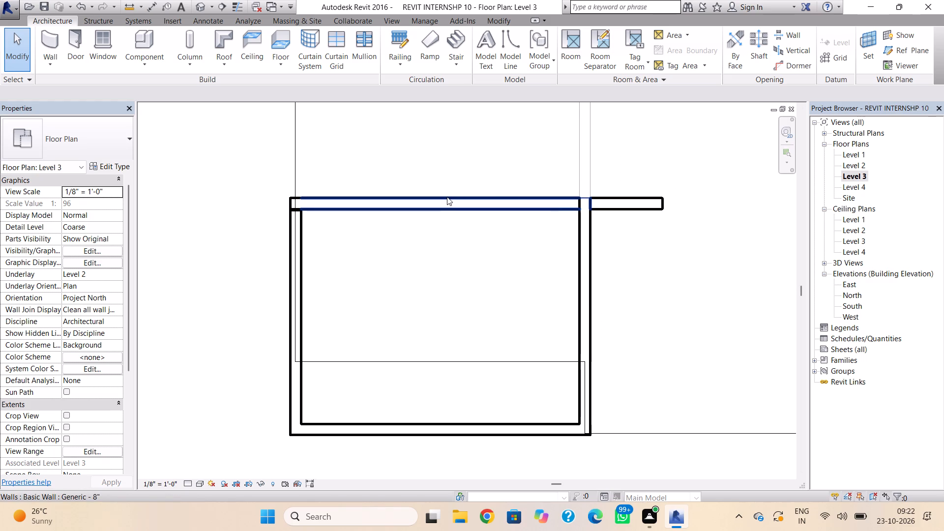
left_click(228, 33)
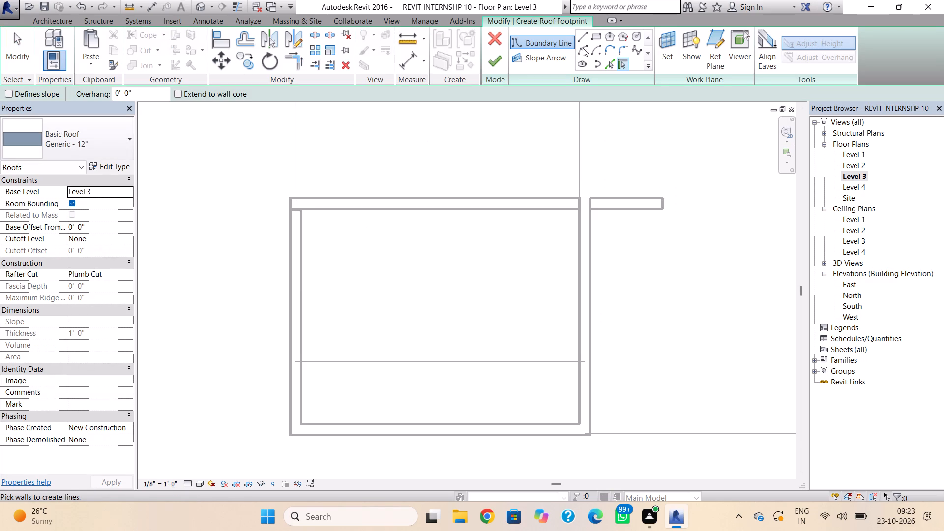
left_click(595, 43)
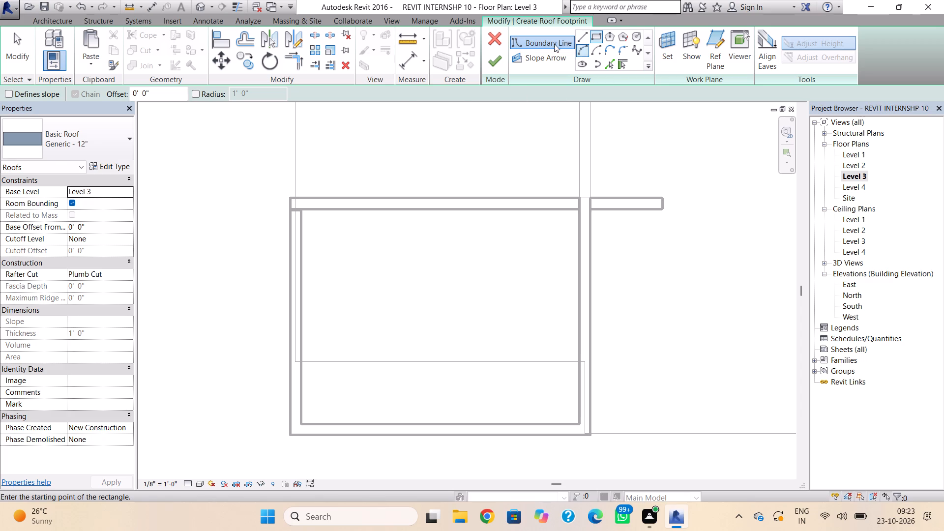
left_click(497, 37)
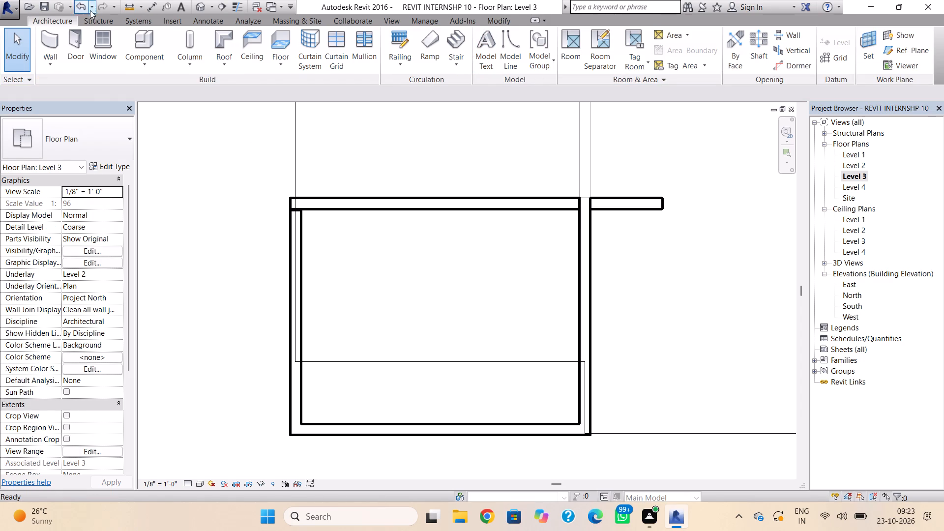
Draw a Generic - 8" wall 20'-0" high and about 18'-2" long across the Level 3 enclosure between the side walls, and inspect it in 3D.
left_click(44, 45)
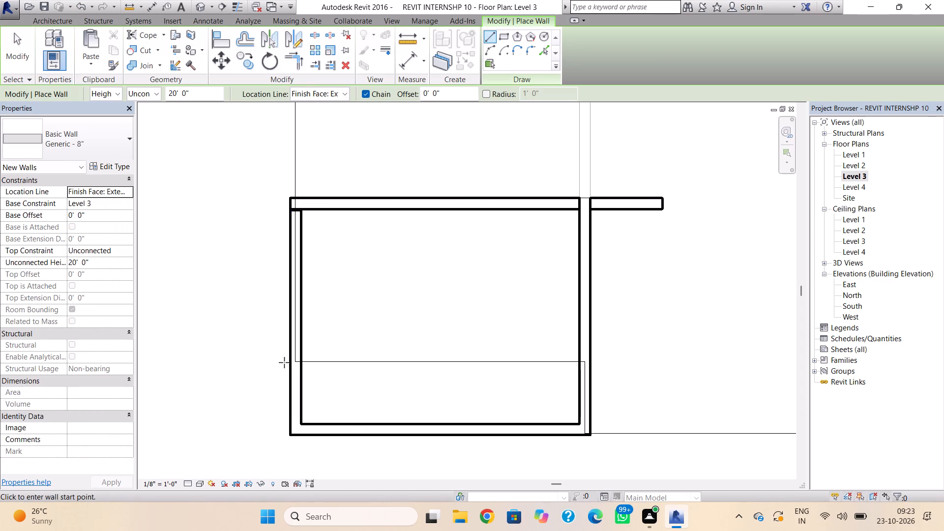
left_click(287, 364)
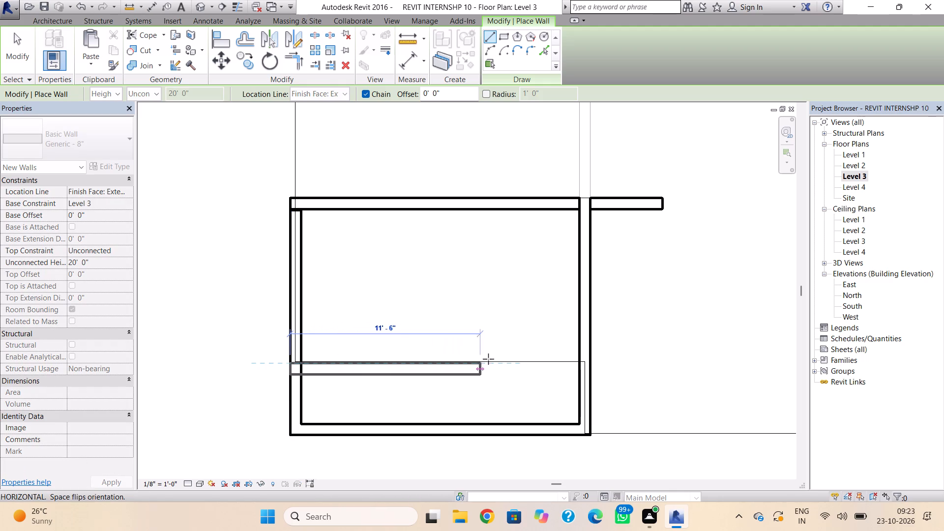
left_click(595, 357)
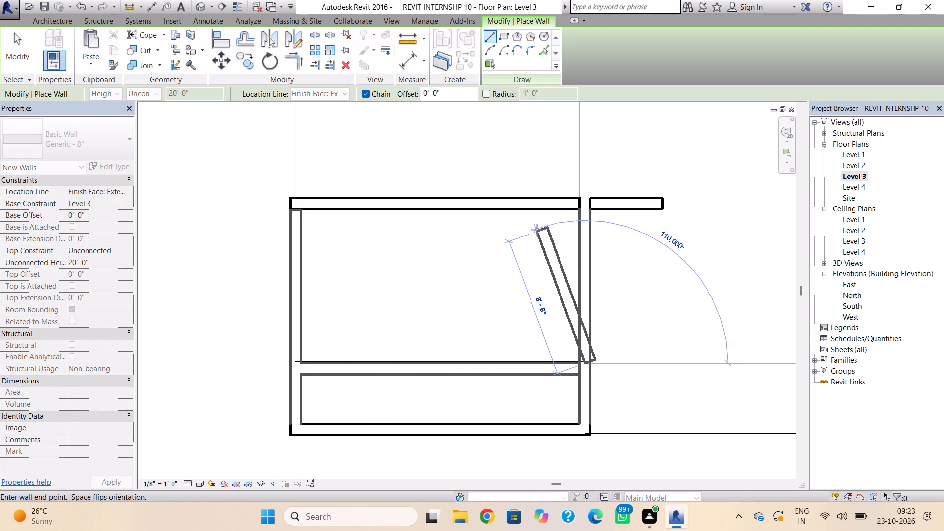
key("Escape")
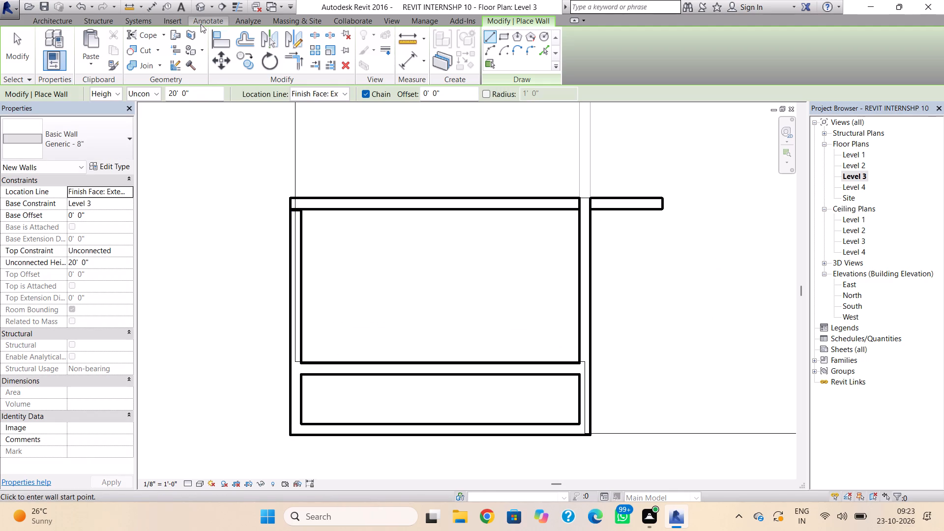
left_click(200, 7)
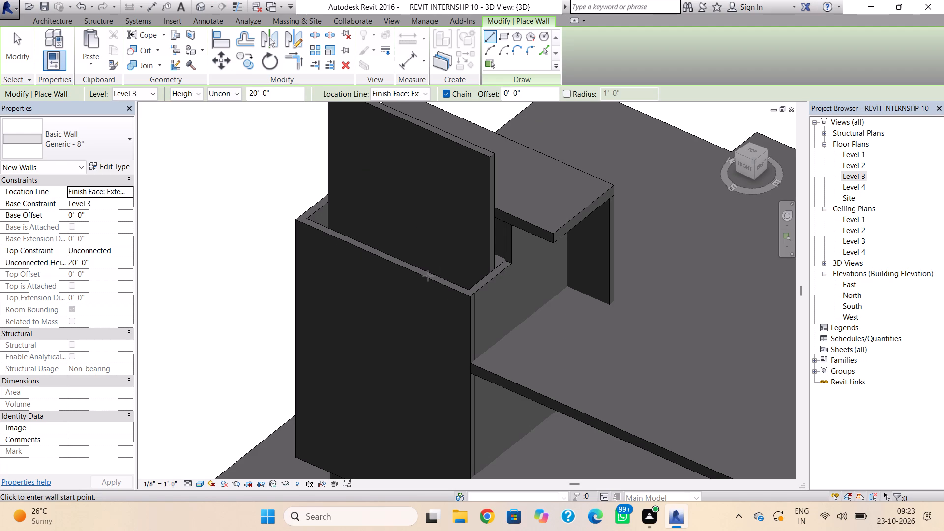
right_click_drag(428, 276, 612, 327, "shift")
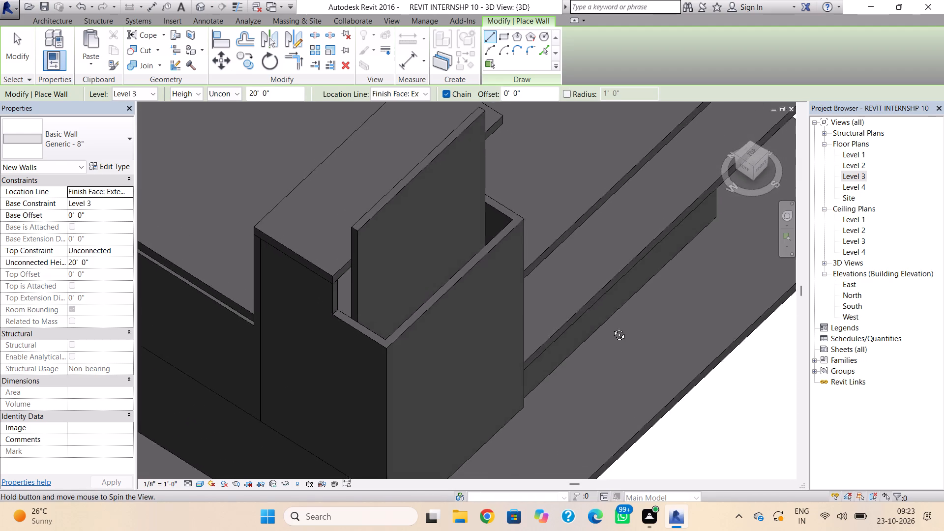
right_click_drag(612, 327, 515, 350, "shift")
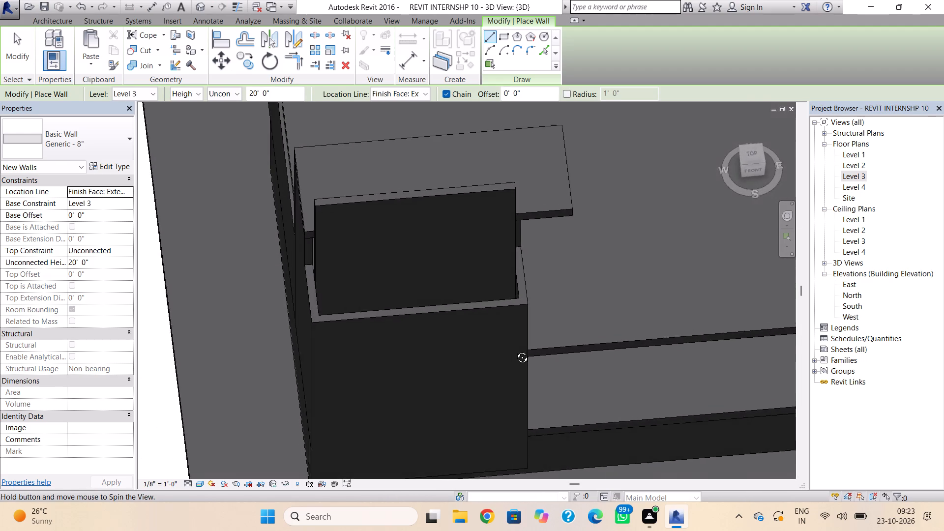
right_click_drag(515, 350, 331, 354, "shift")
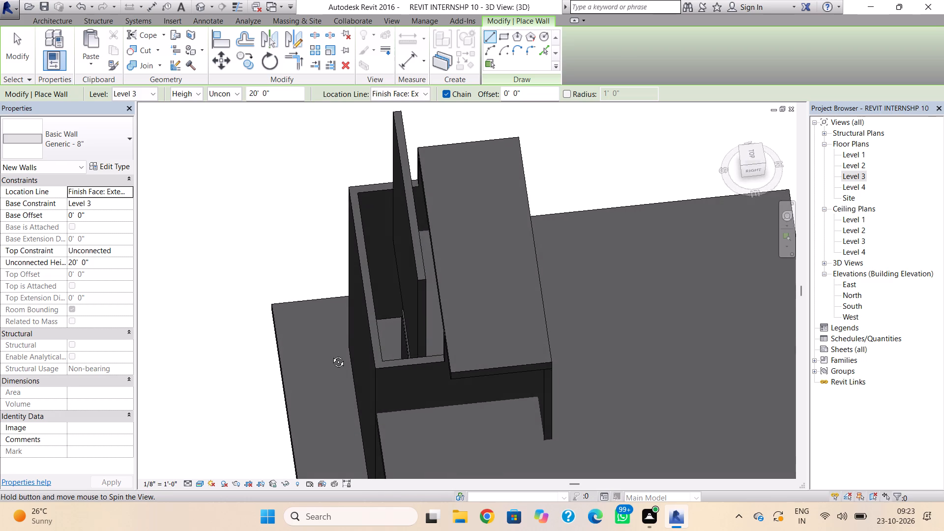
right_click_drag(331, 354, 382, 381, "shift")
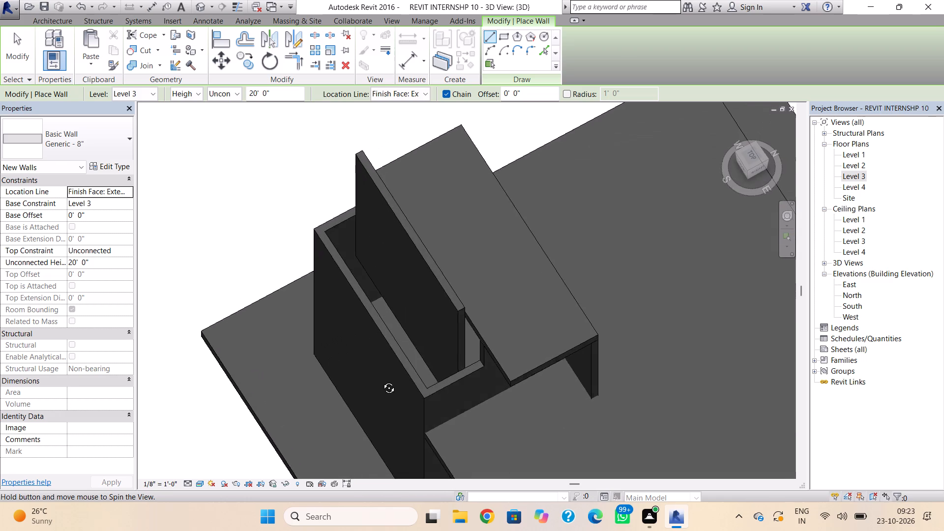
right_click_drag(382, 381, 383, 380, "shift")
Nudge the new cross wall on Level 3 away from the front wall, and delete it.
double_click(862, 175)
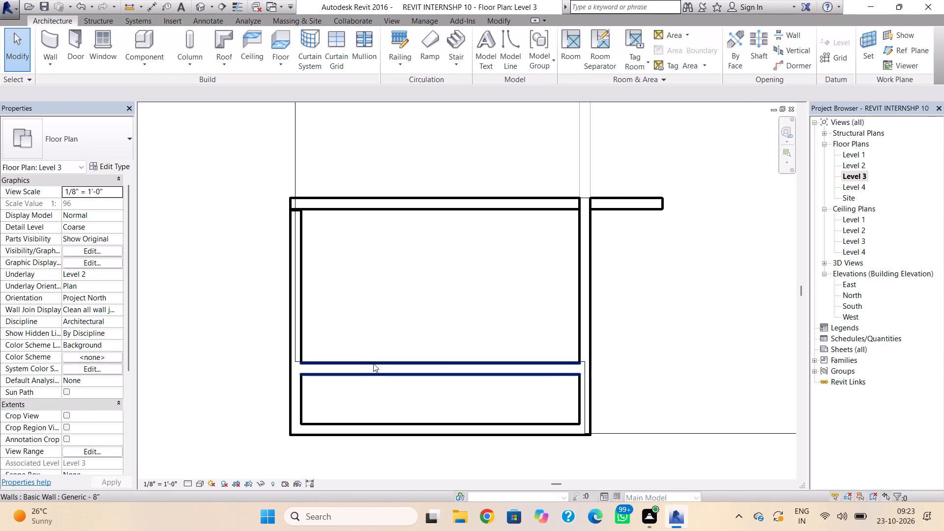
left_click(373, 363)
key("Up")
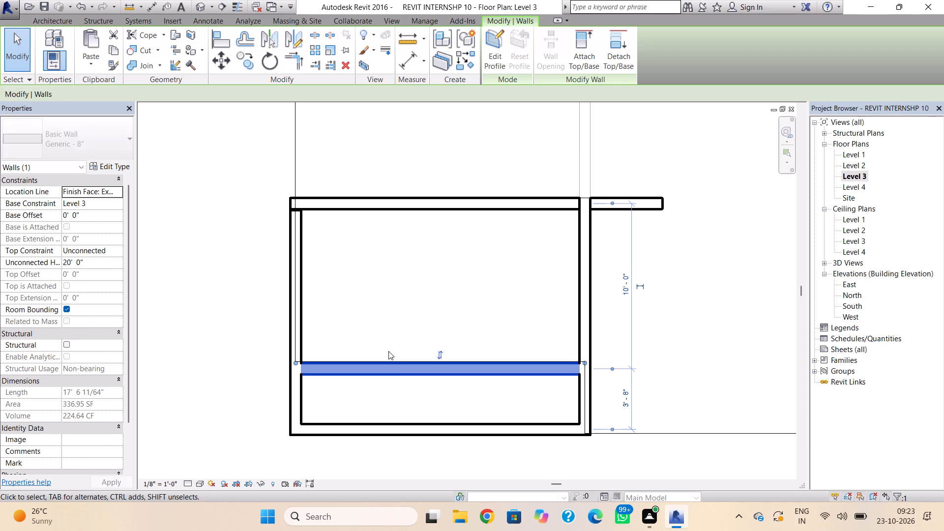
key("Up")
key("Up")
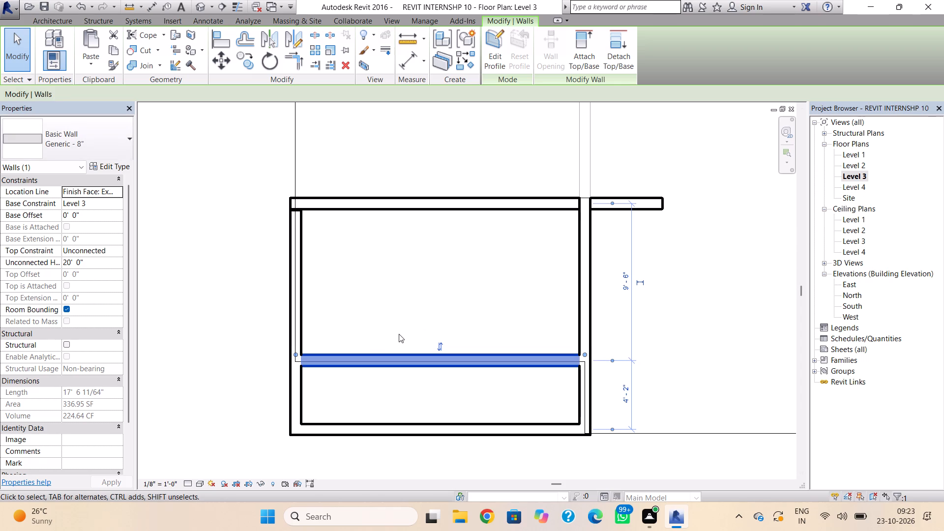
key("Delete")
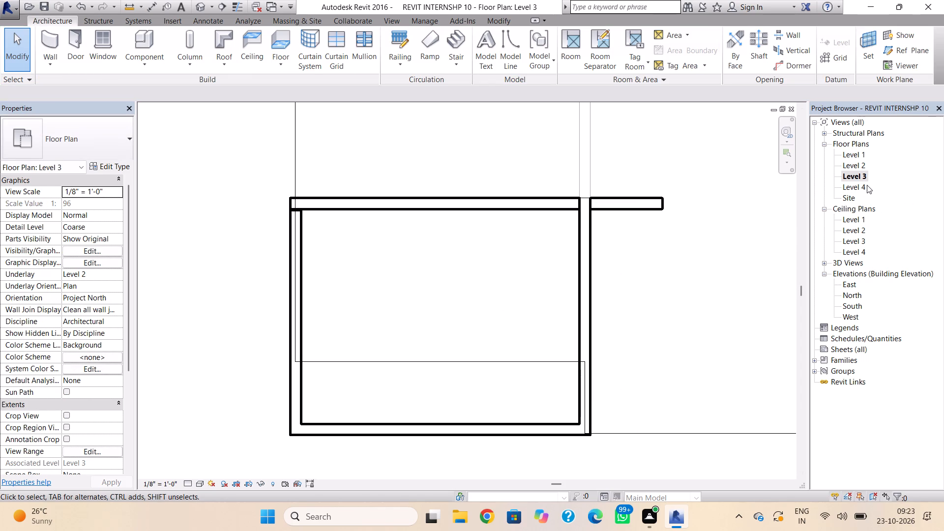
On Level 4, draw a Generic - 8" wall 20'-0" high and about 18'-2" long along the top roof's front edge, from its west corner.
double_click(867, 185)
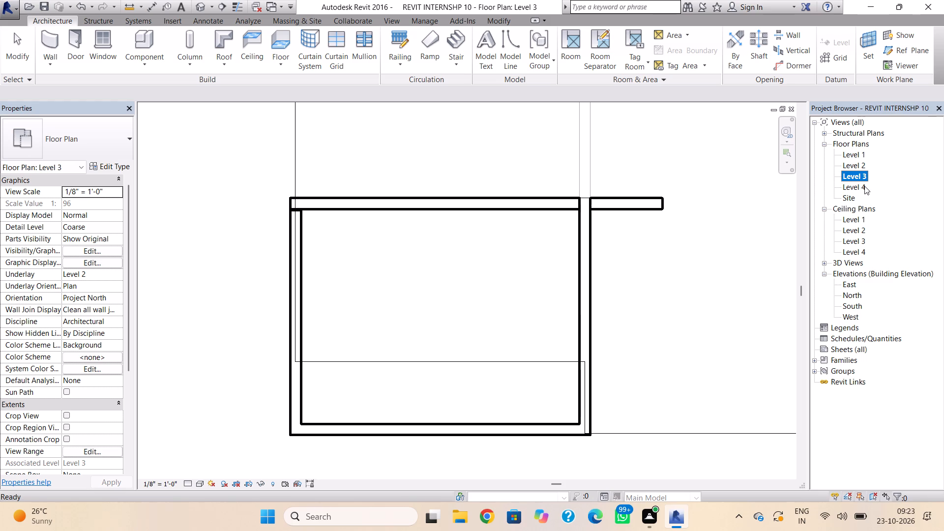
double_click(855, 188)
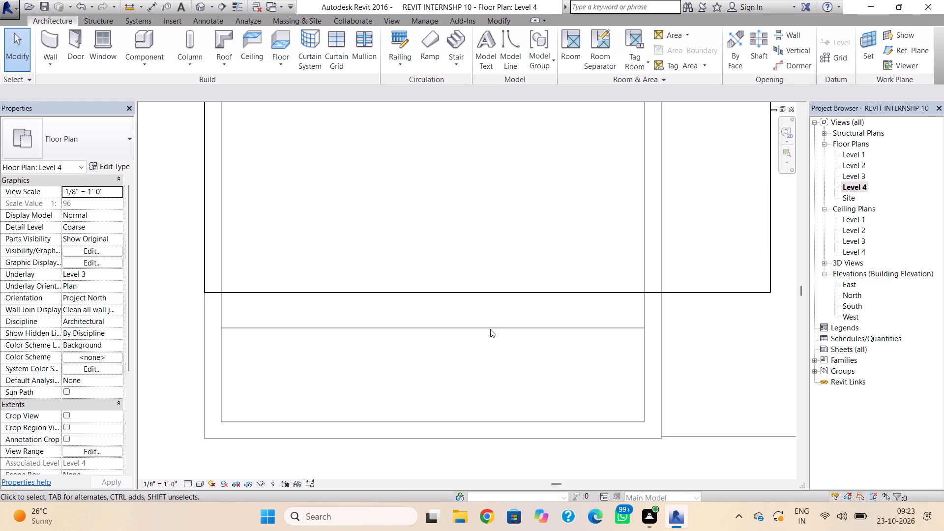
scroll(490, 329, "down", 2)
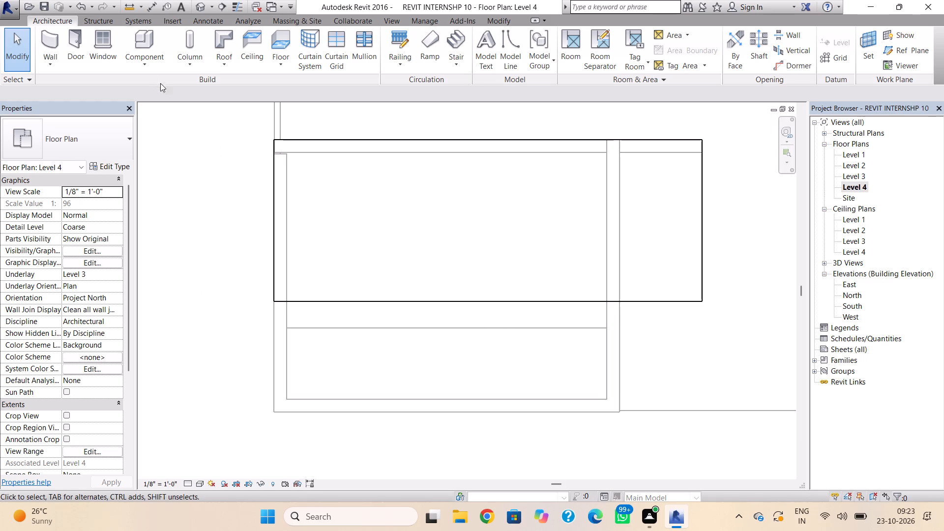
left_click(55, 35)
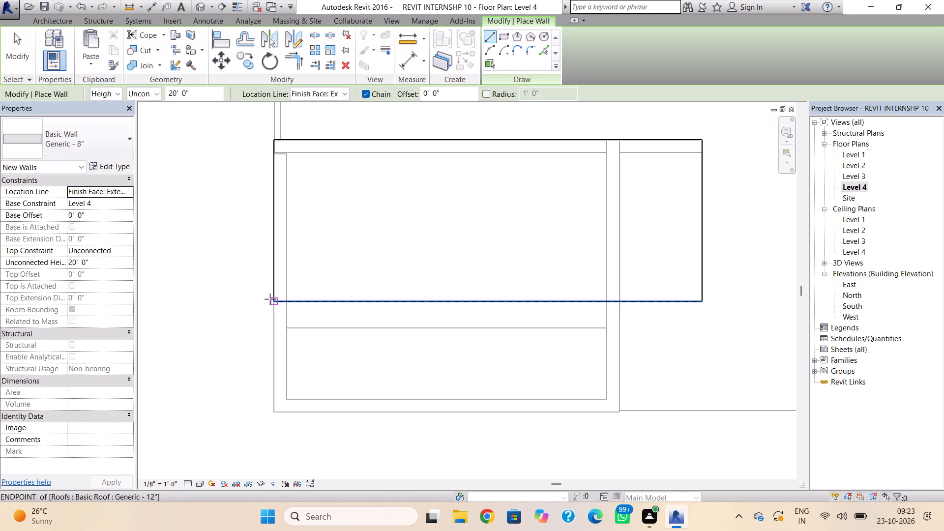
left_click(272, 301)
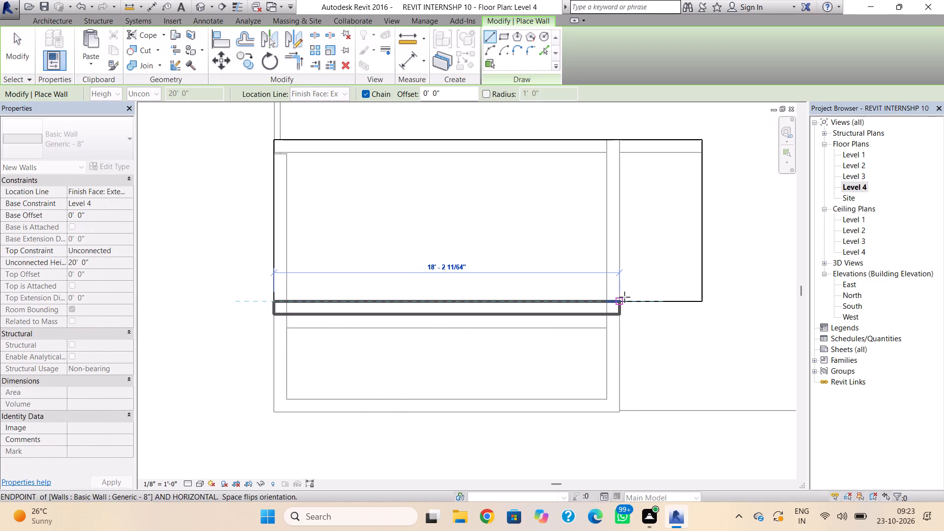
left_click(624, 297)
key("Escape")
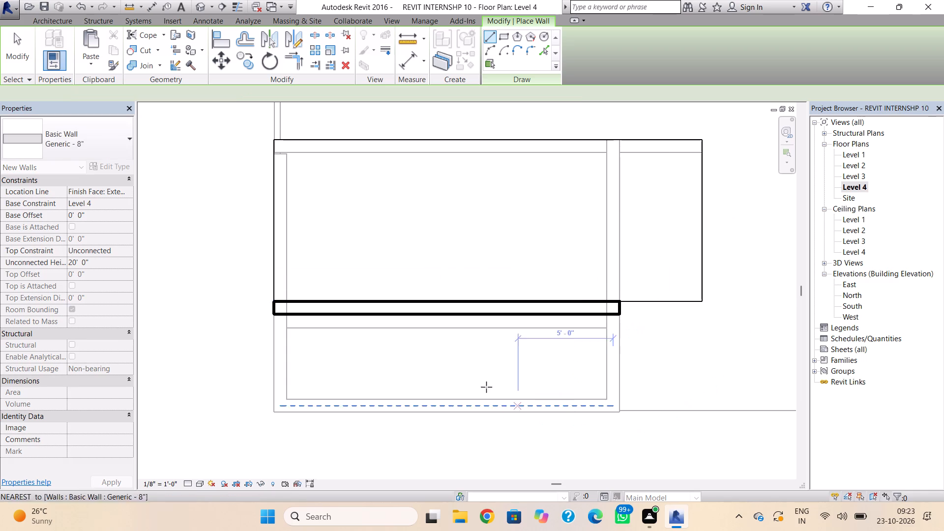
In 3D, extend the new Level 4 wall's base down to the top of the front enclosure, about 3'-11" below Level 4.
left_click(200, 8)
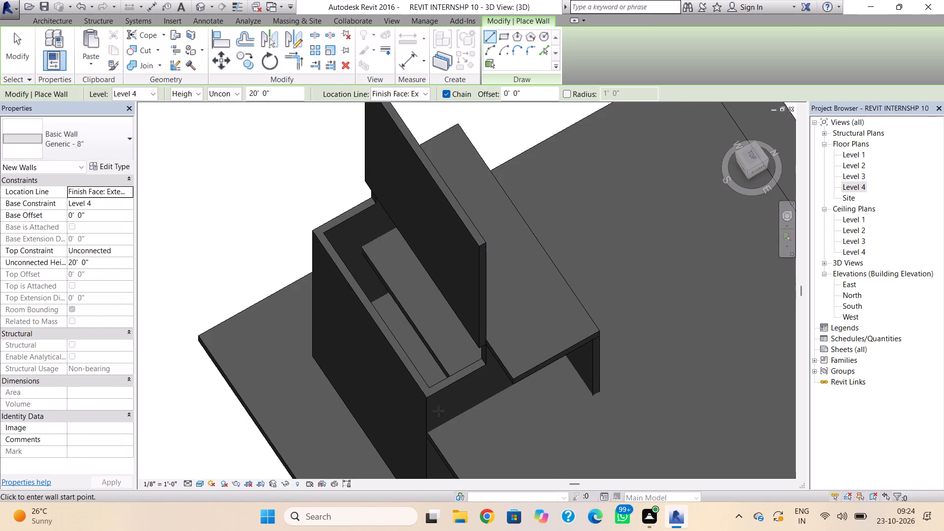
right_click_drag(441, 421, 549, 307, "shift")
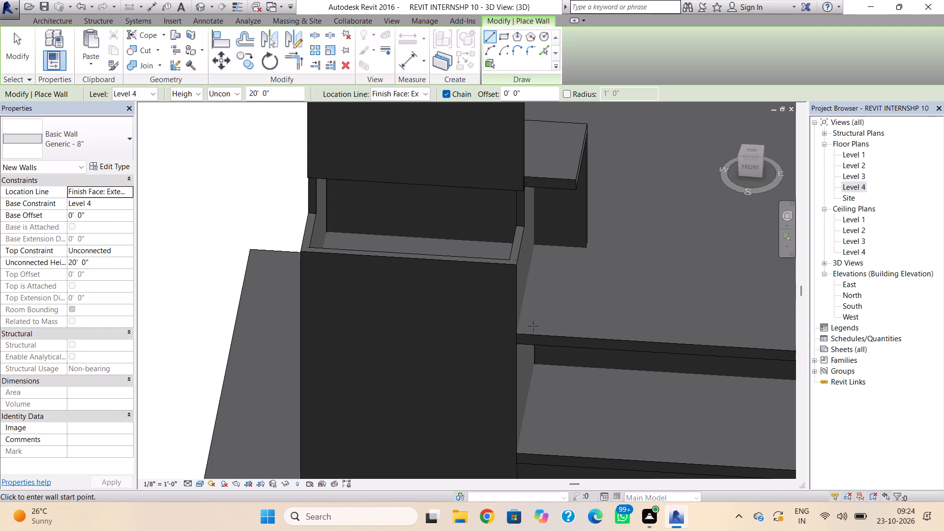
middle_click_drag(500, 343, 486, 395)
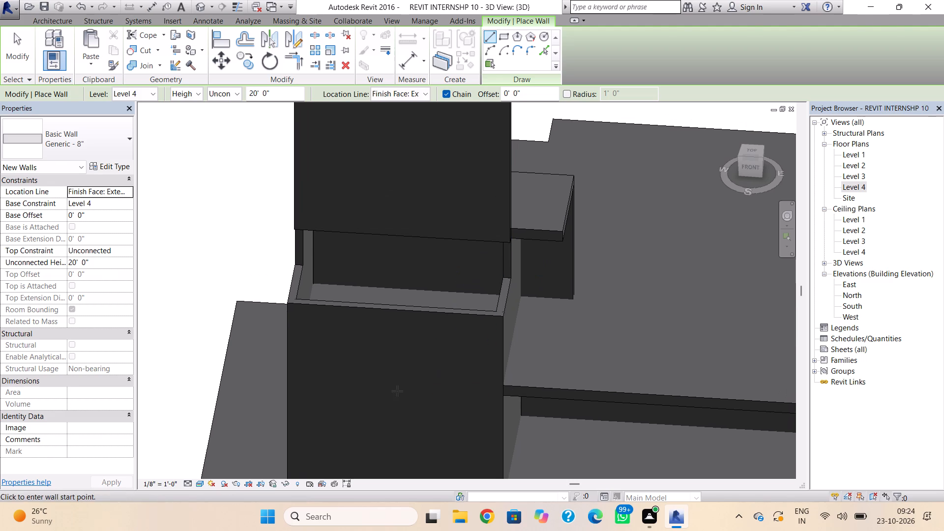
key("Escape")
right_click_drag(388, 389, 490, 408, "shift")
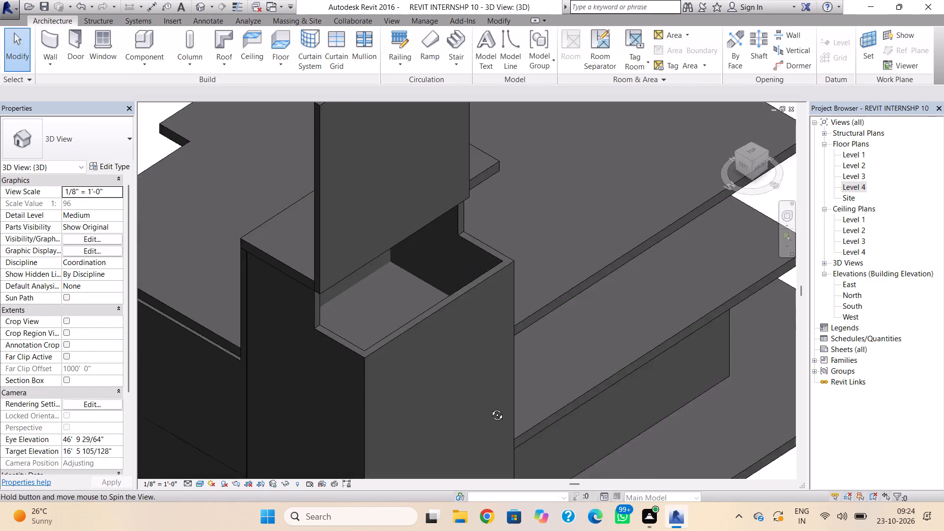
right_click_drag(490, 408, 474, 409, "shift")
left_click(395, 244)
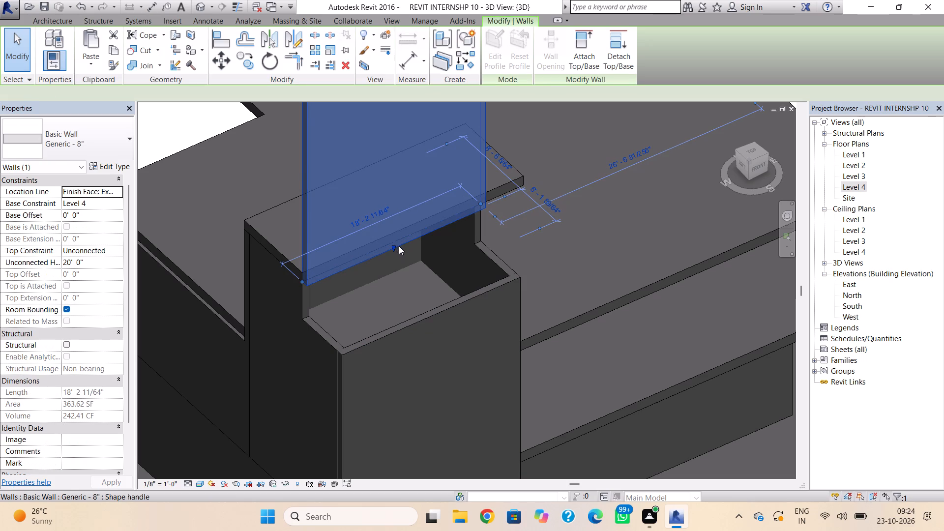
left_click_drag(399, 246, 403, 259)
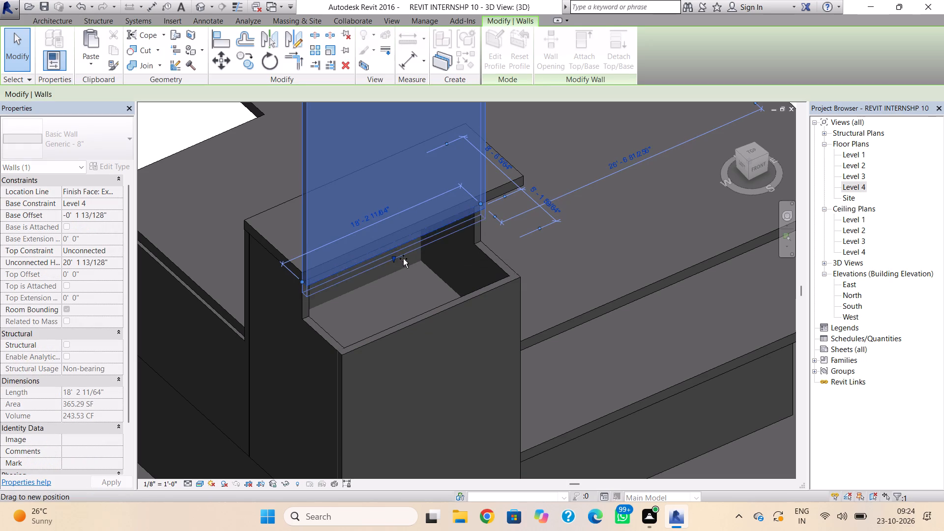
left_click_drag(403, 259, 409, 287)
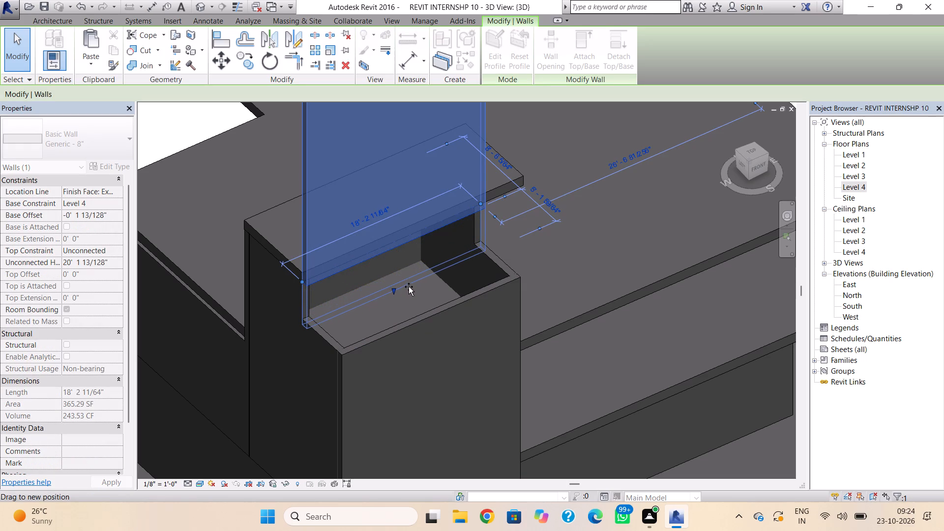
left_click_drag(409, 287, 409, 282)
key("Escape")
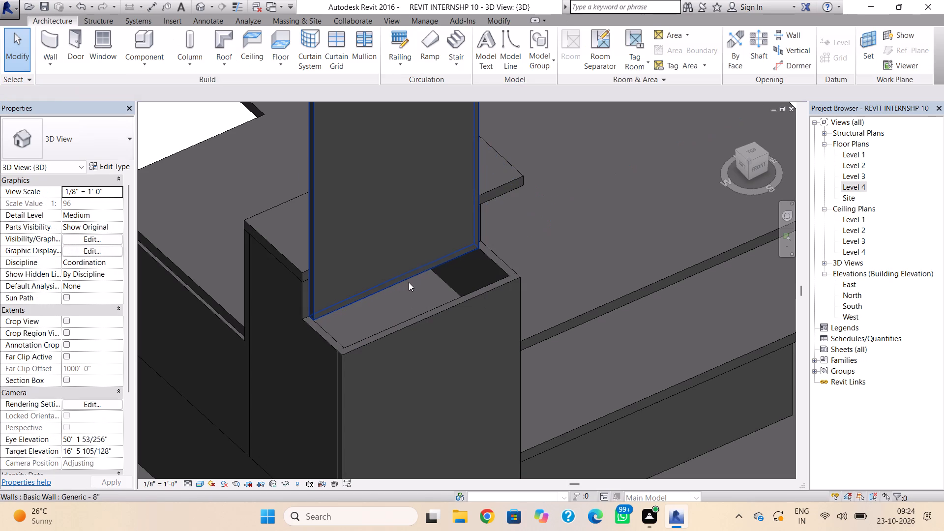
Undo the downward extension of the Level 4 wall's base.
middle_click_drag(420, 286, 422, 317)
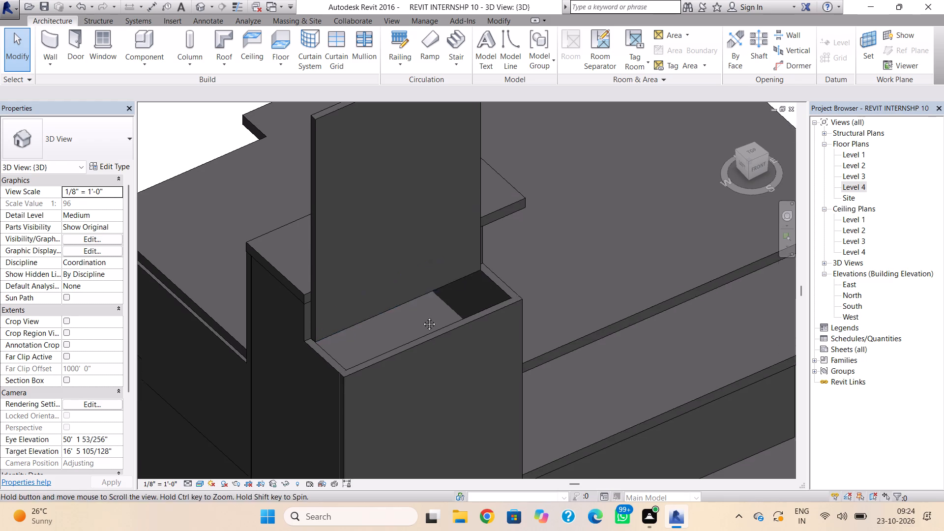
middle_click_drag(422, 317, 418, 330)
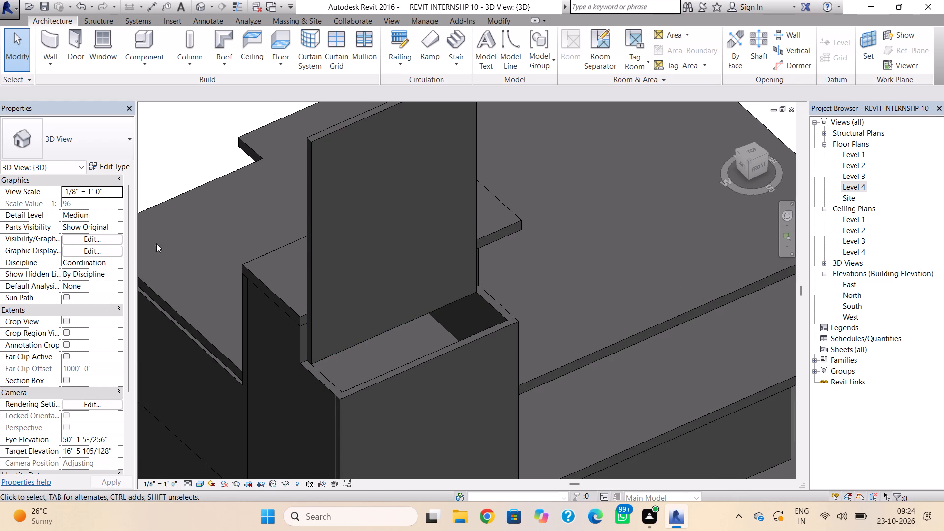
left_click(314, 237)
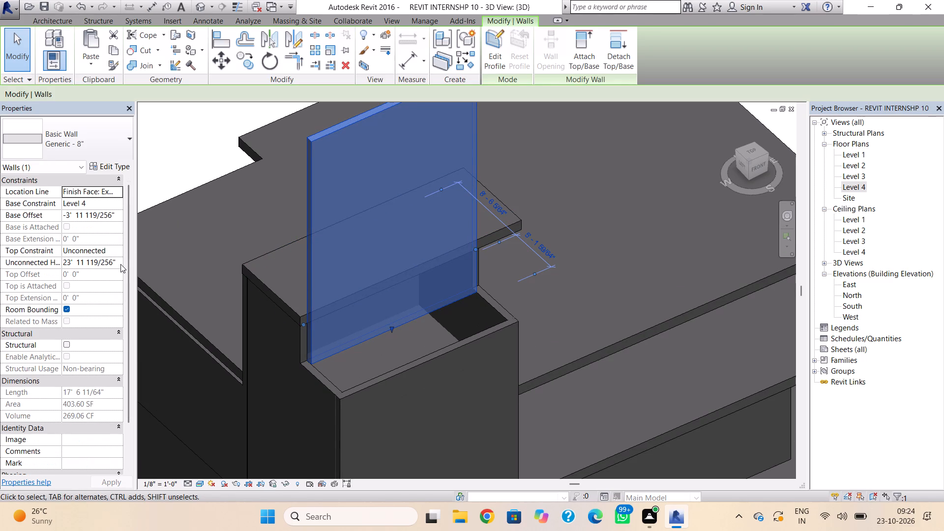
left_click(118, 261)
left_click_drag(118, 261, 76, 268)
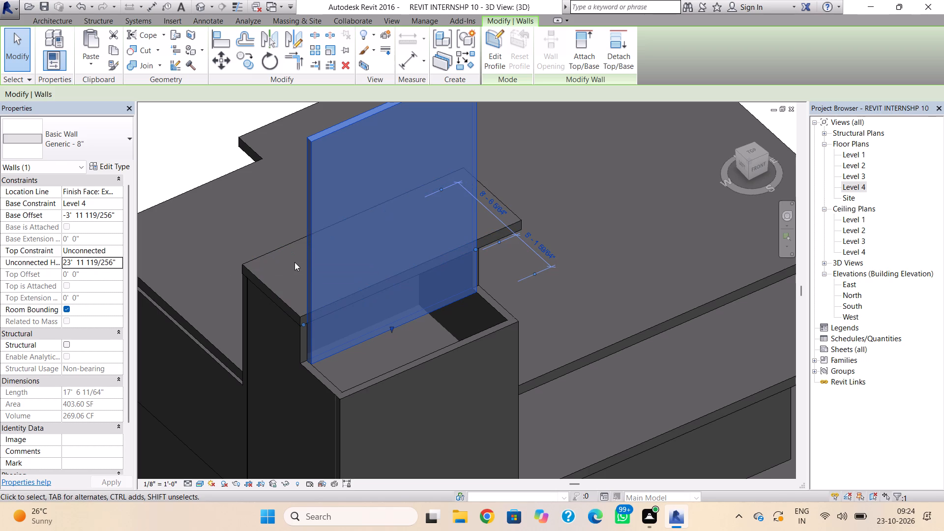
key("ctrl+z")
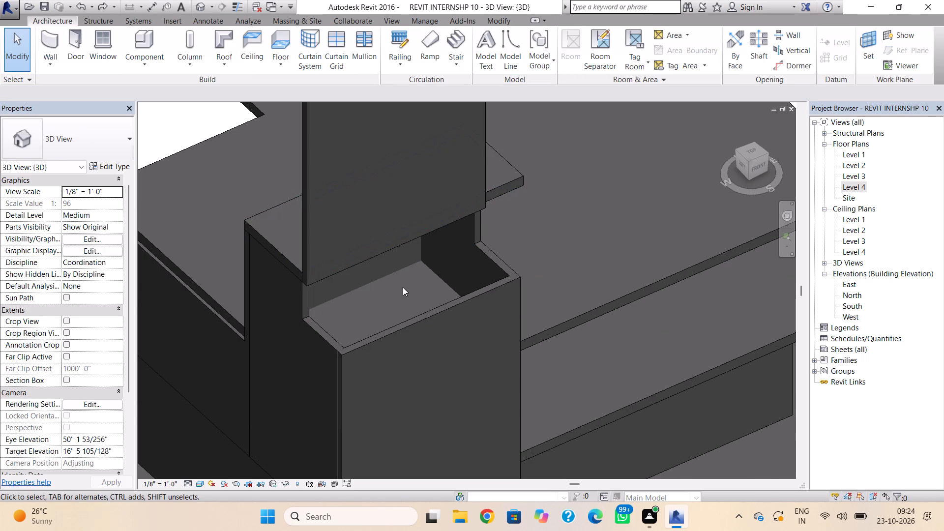
Lower the top of the Level 4 wall so its unconnected height is about 7'-3".
scroll(394, 303, "down", 1)
middle_click_drag(394, 316, 371, 387)
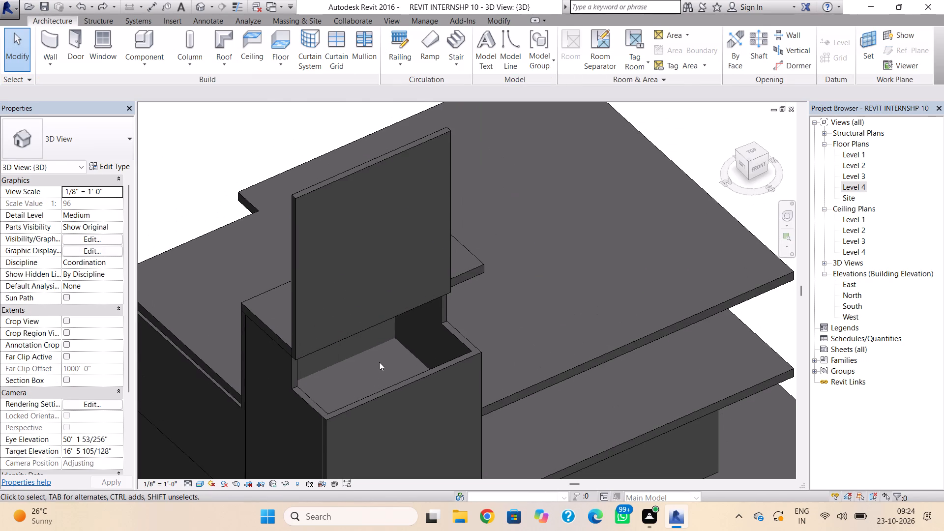
left_click(364, 166)
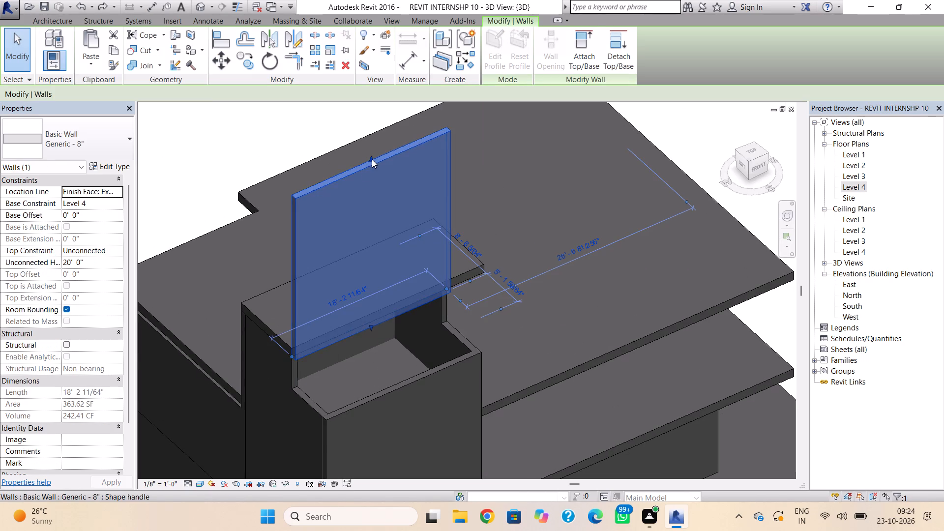
left_click_drag(372, 159, 377, 265)
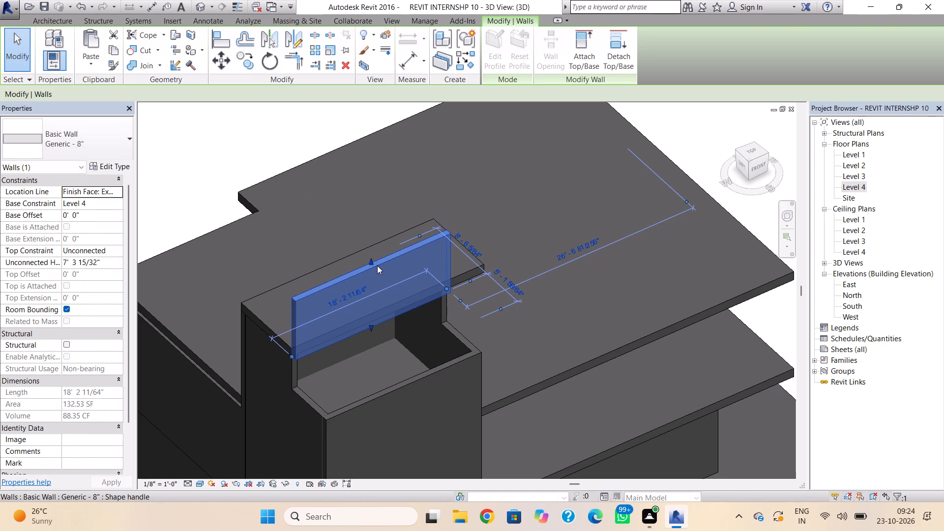
key("Escape")
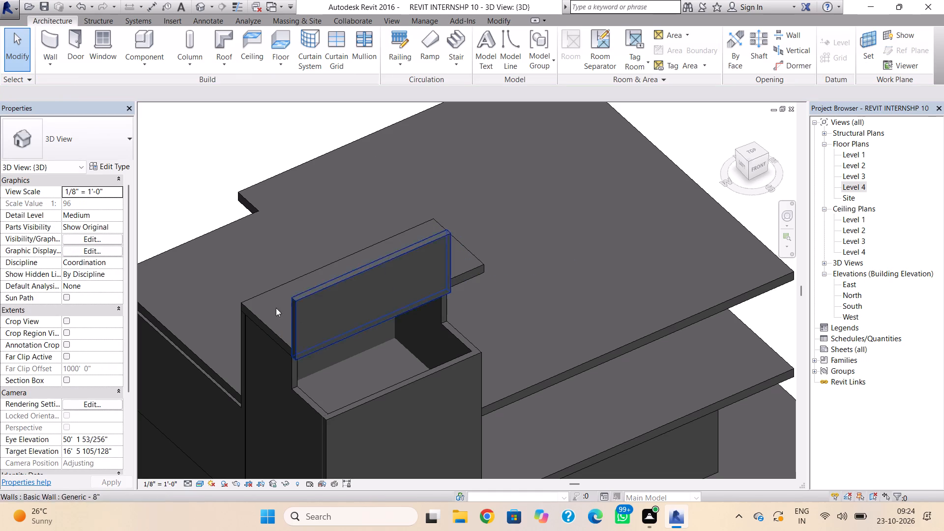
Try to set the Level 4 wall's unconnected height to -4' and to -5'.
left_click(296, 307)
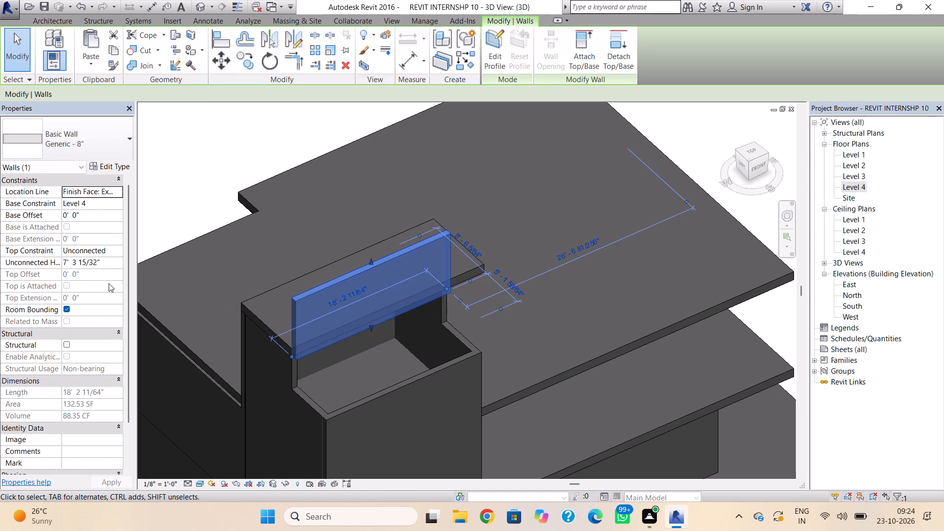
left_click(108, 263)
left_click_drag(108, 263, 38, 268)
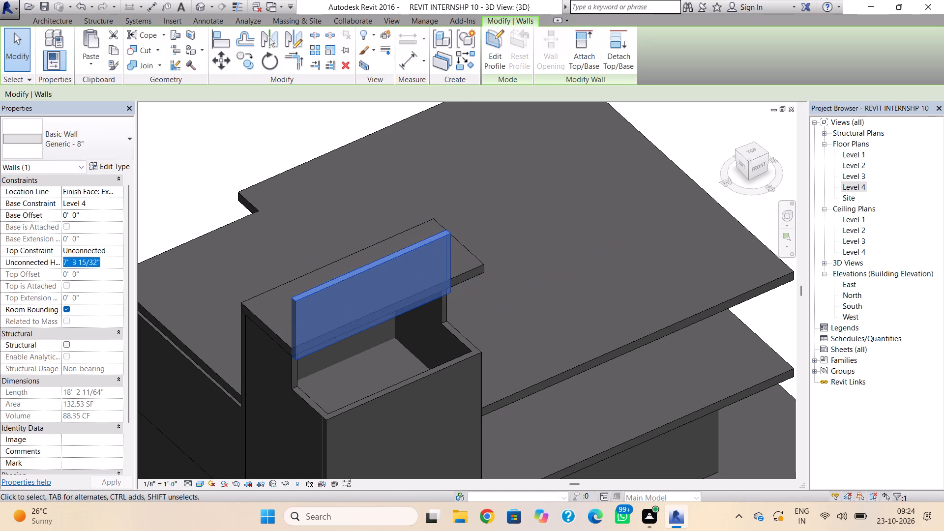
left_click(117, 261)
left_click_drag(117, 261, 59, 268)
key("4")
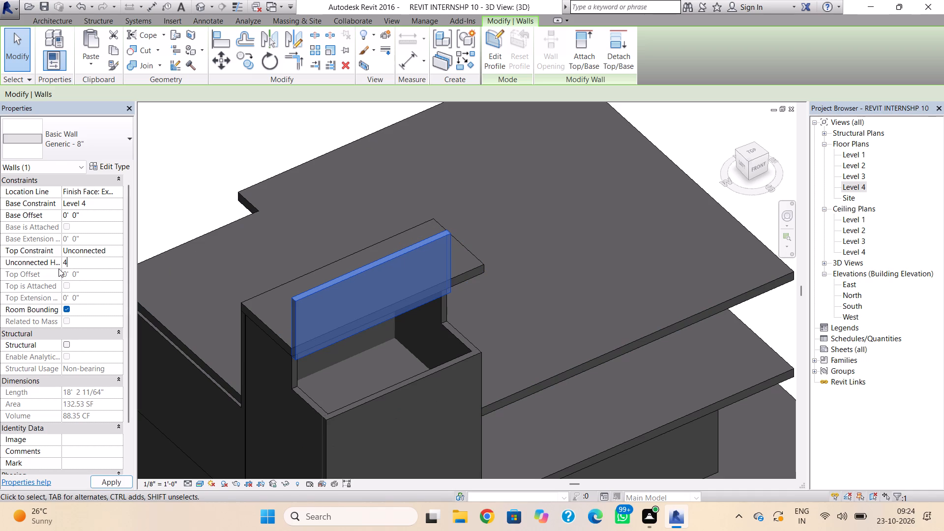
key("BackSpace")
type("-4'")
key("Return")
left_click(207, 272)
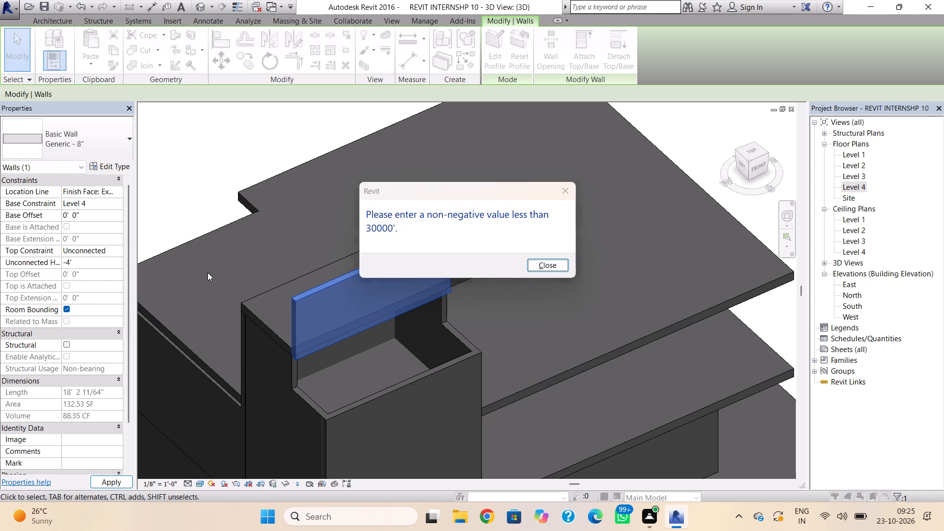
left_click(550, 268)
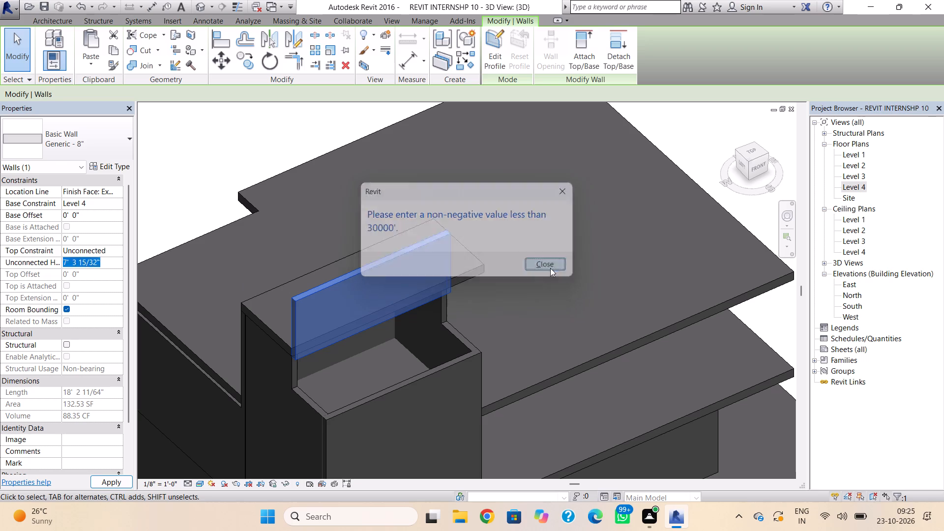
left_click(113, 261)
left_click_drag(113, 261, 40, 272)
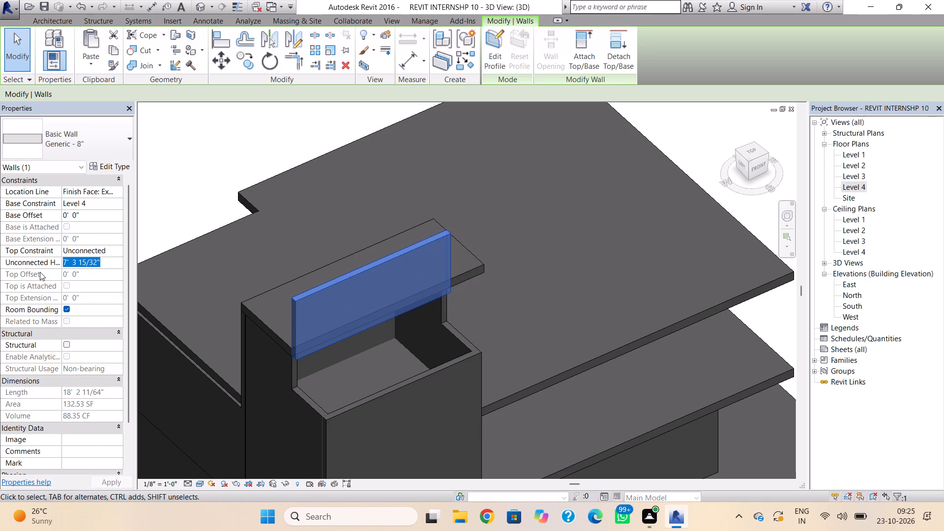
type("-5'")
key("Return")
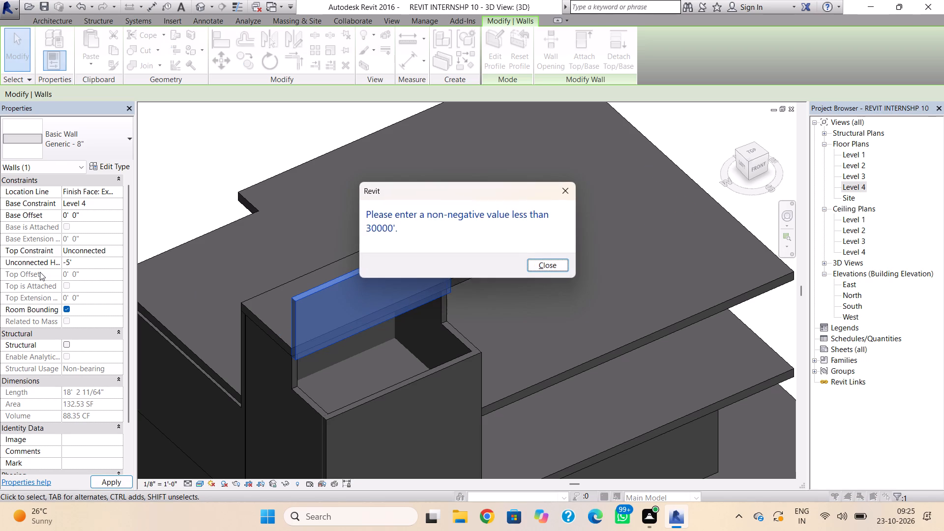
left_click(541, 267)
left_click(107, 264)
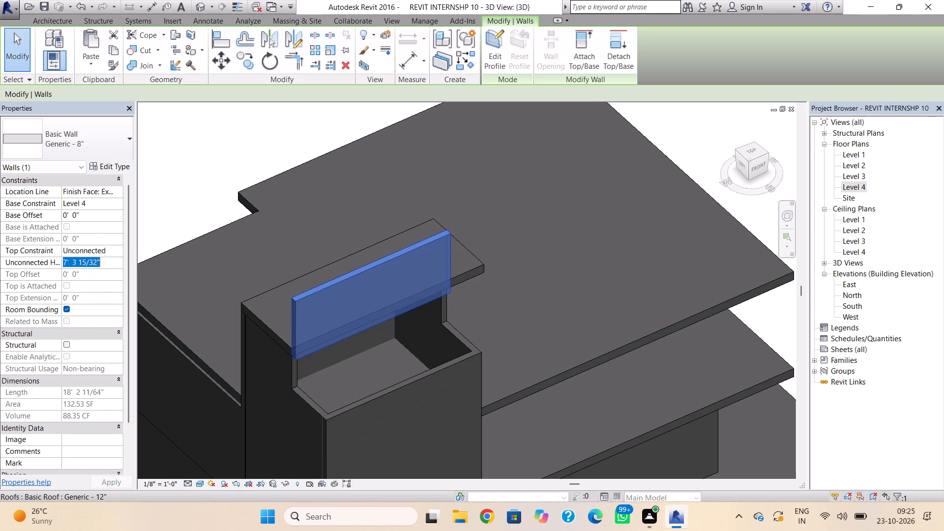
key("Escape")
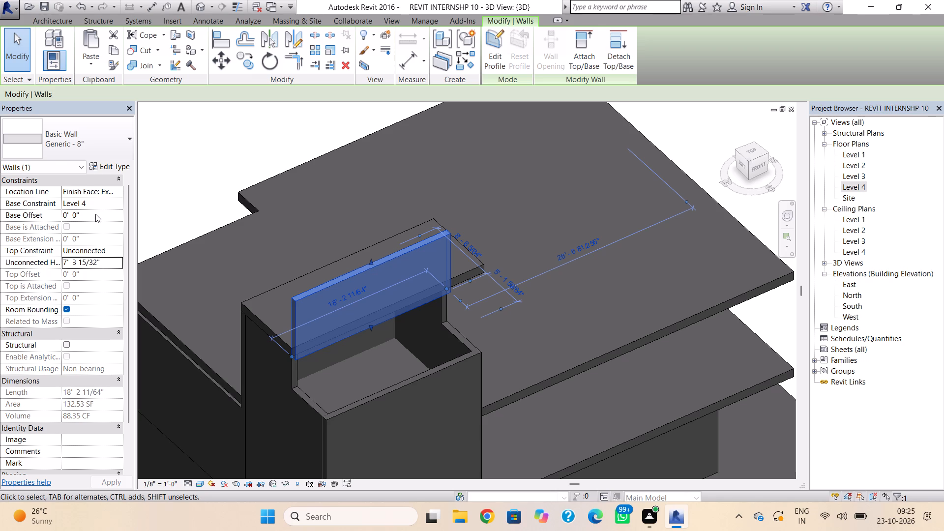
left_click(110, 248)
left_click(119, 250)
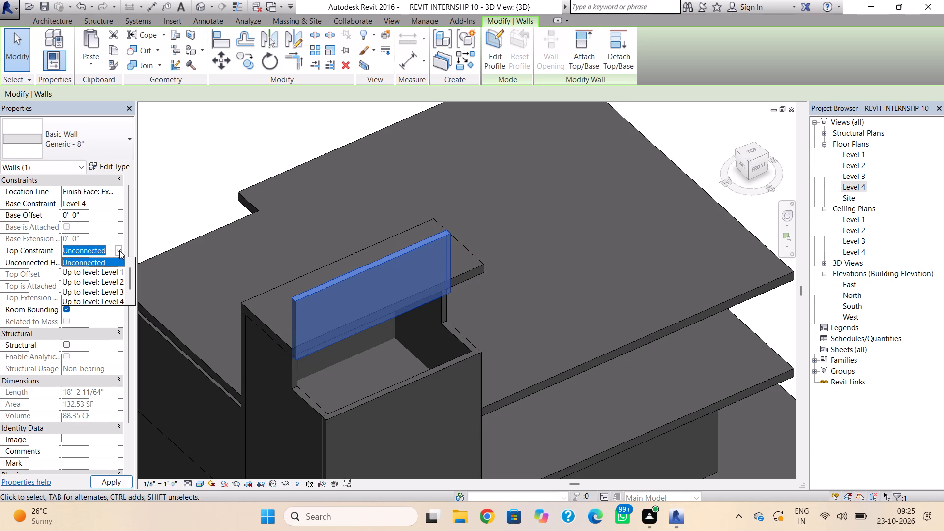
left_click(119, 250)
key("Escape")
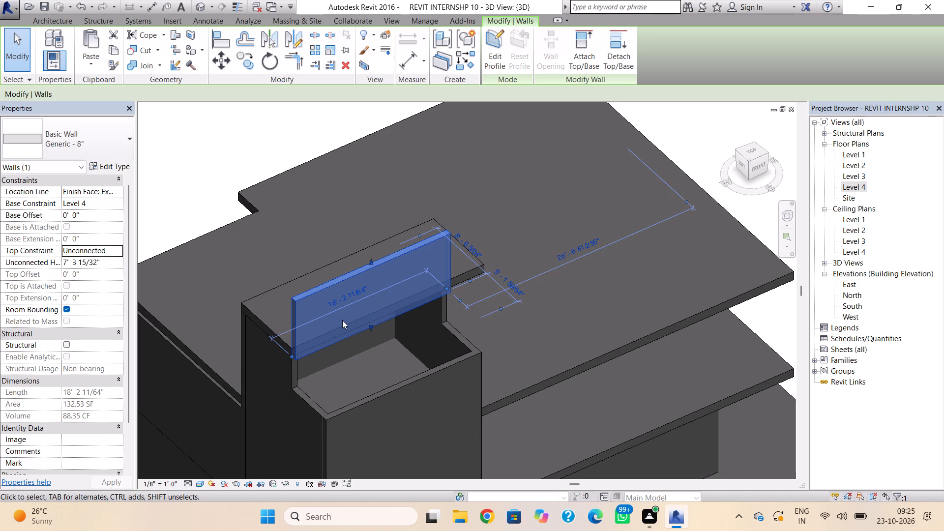
Nudge the Level 4 wall slightly outward toward the enclosure's front wall and slightly west.
key("Down")
key("Down")
key("Down")
key("Left")
key("Left")
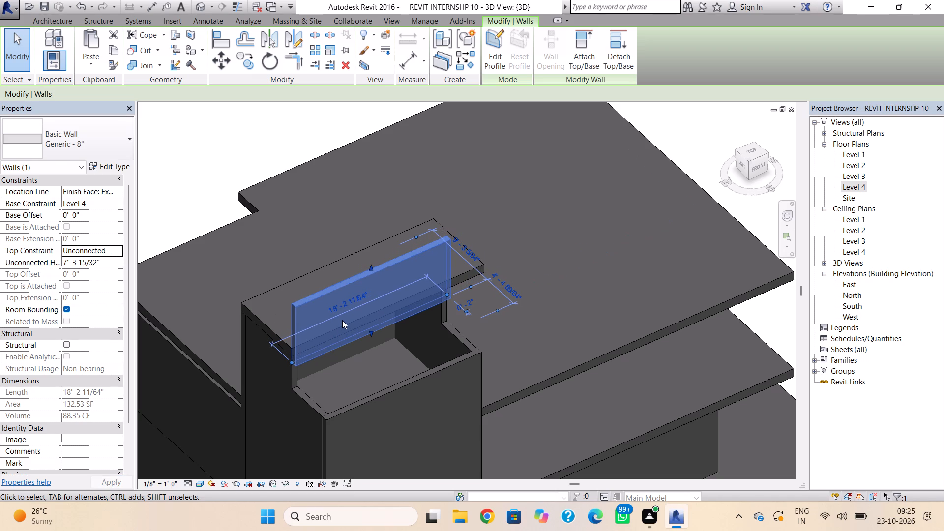
key("Escape")
In the front 3D view, nudge the Level 4 wall east until its ends align with the enclosure's outer side edges.
right_click_drag(591, 274, 519, 199, "shift")
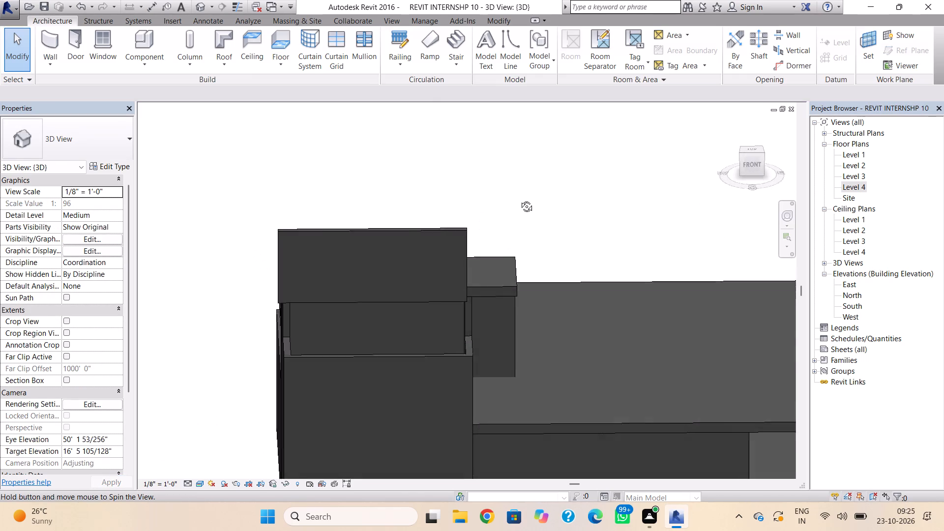
right_click_drag(519, 199, 532, 197, "shift")
right_click_drag(525, 194, 517, 194, "shift")
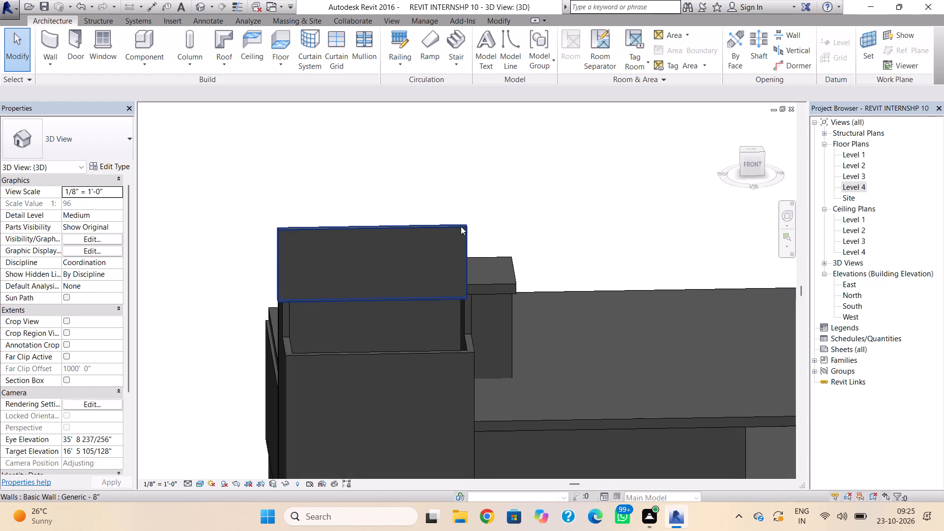
left_click(461, 226)
left_click(757, 165)
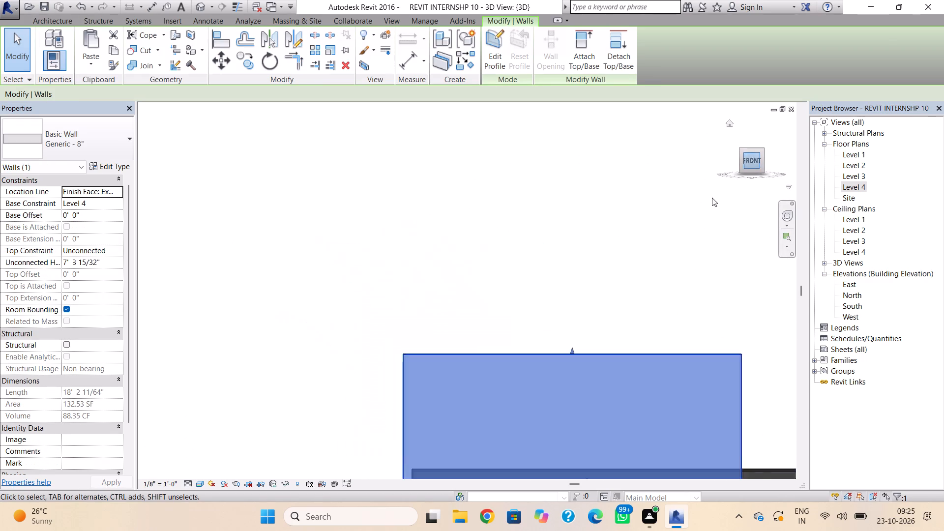
key("Right")
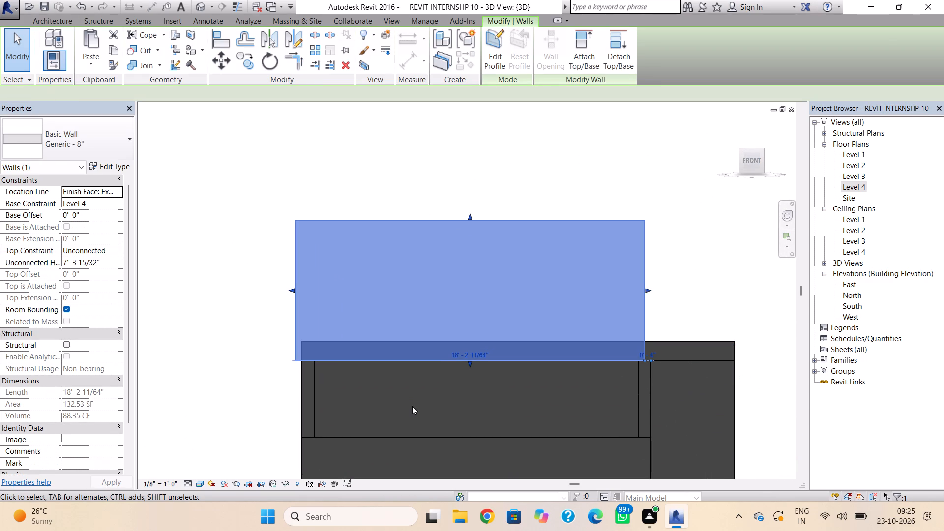
key("Right")
key("Right")
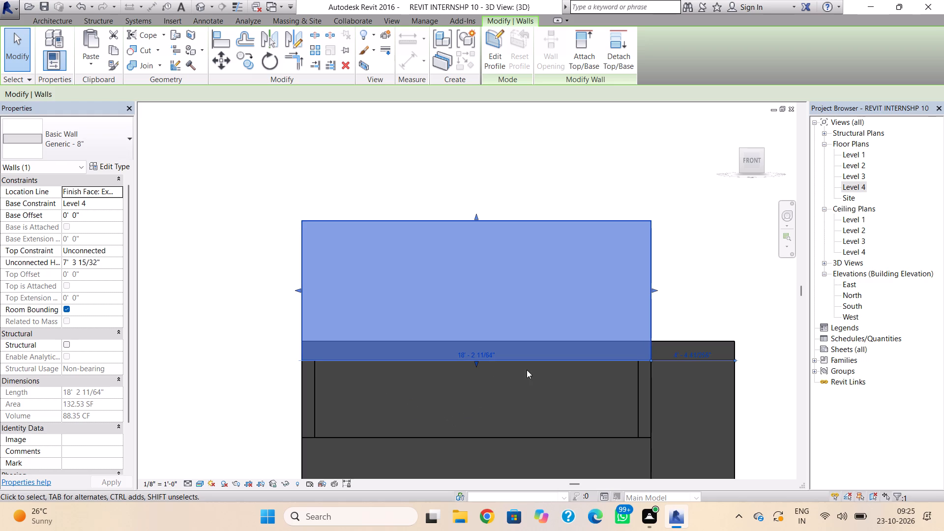
Extend the Level 4 wall's base down to the front enclosure's top edge, giving a base offset of -4'-0".
left_click_drag(477, 360, 475, 396)
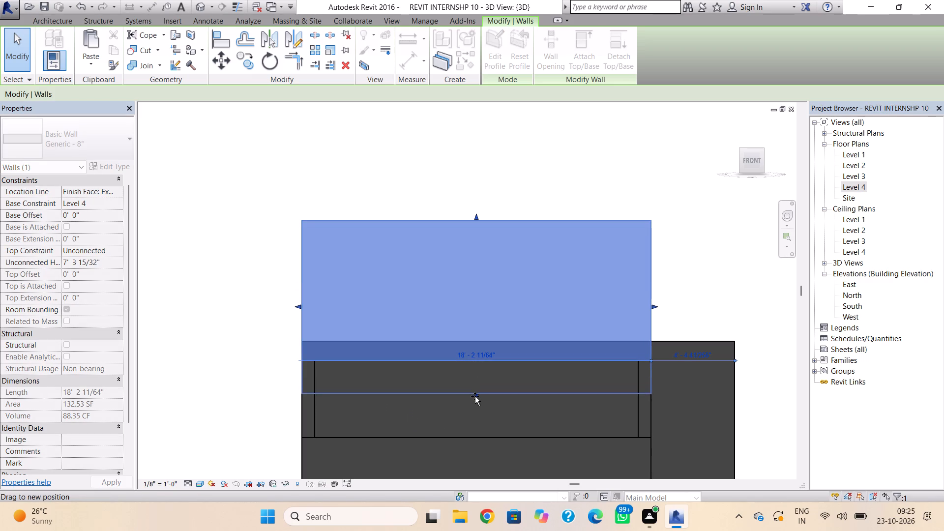
left_click_drag(475, 396, 475, 435)
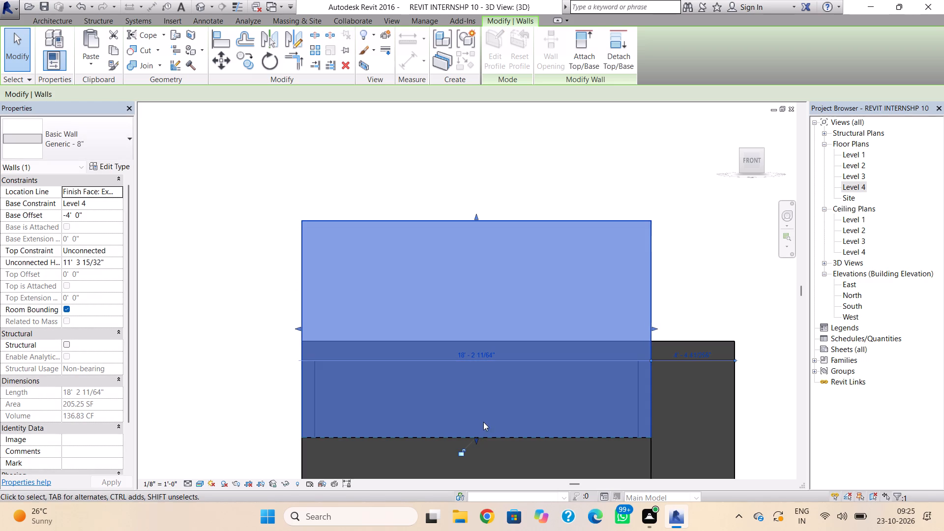
Lower the top of the Level 4 wall to the roof's top edge, for an unconnected height of about 5'-0".
left_click_drag(476, 214, 480, 250)
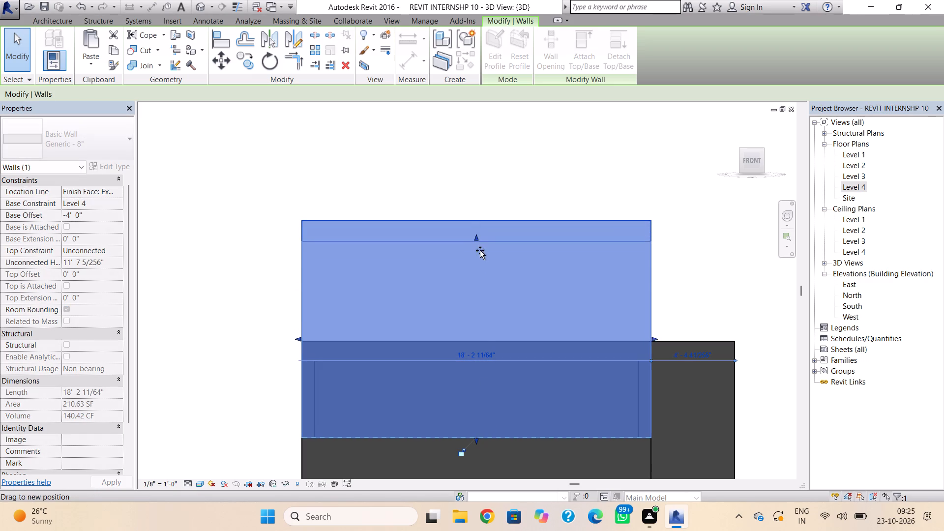
left_click_drag(480, 250, 497, 343)
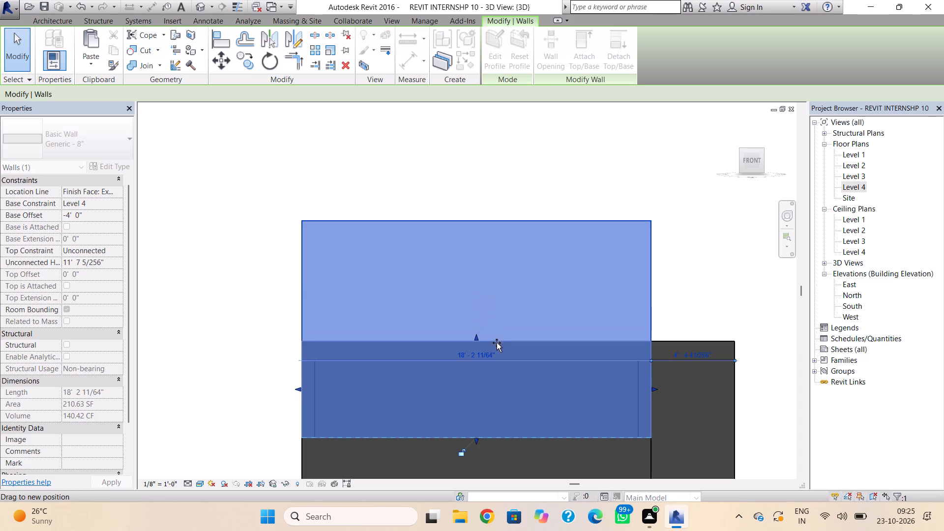
left_click_drag(497, 343, 498, 348)
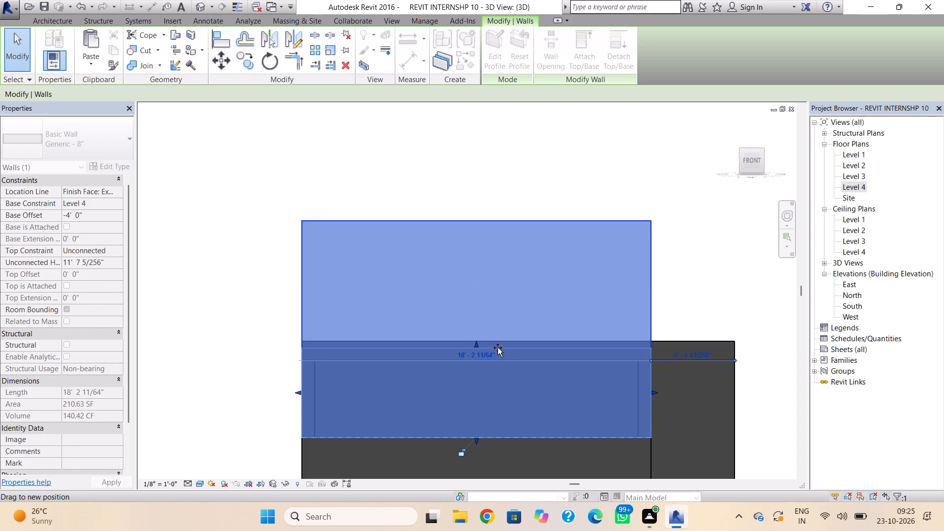
left_click_drag(498, 348, 497, 341)
left_click(502, 310)
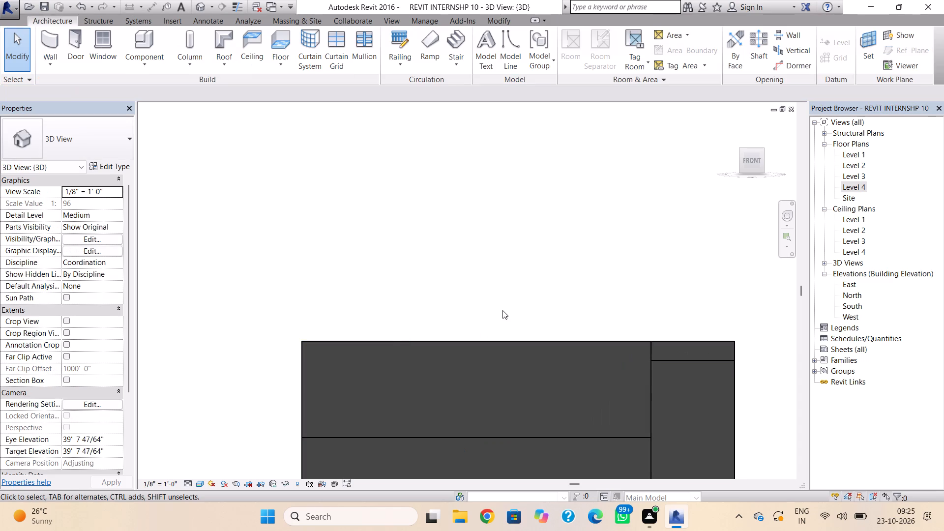
key("Escape")
In the left 3D view, nudge the Level 4 wall inward against the roof edge, about 5'-3" from the enclosure's front wall.
right_click_drag(529, 332, 455, 351, "shift")
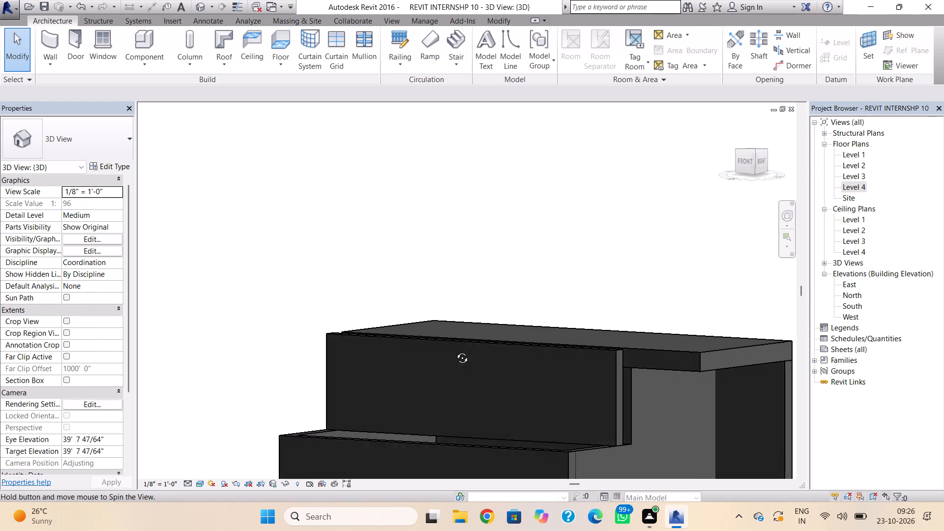
right_click_drag(455, 351, 610, 338, "shift")
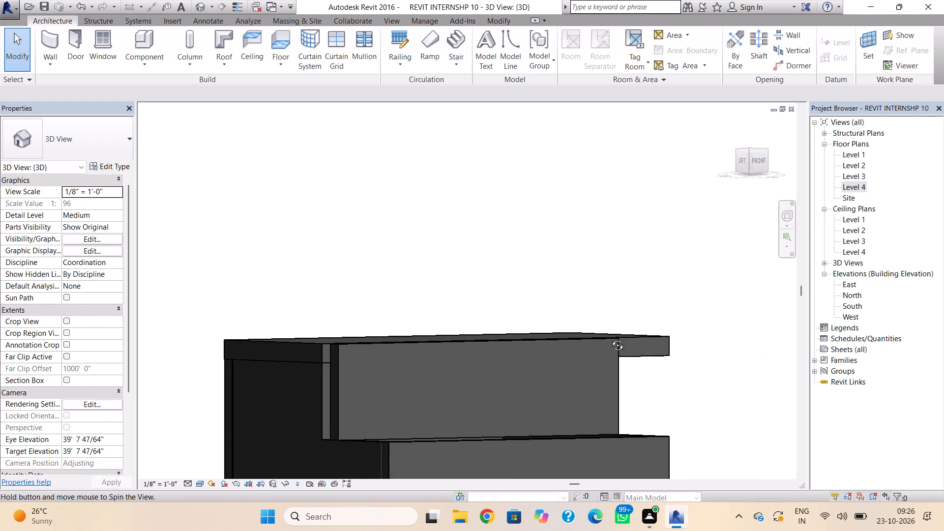
right_click_drag(610, 338, 651, 351, "shift")
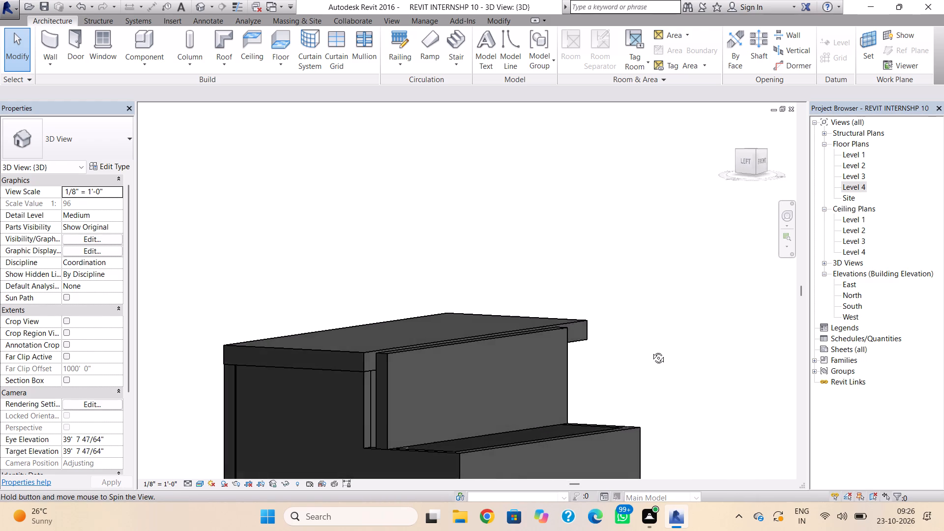
right_click_drag(651, 351, 528, 367, "shift")
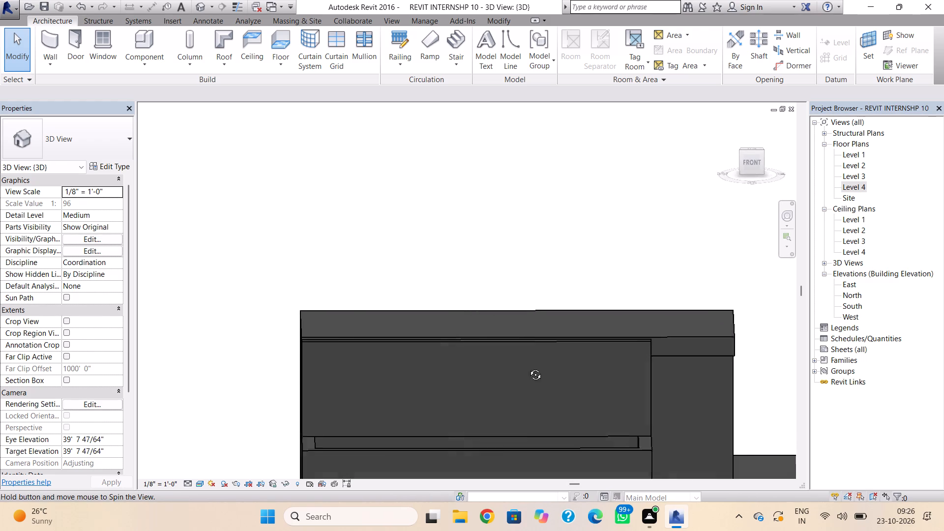
right_click_drag(528, 367, 677, 347, "shift")
left_click(411, 358)
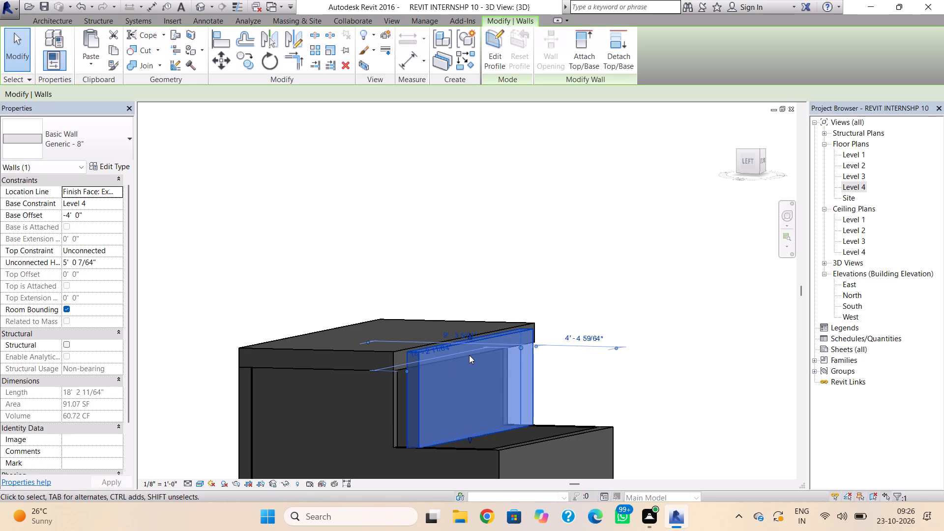
right_click_drag(442, 362, 484, 362, "shift")
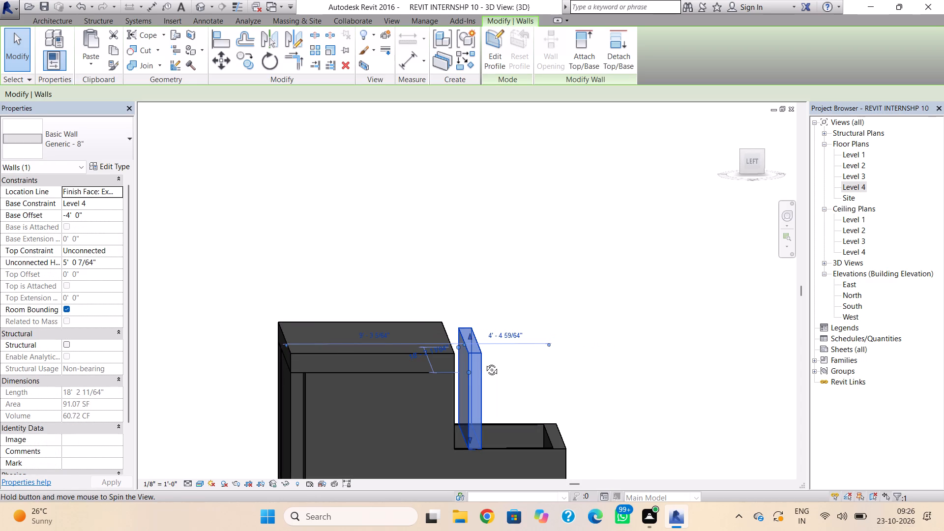
right_click_drag(484, 362, 485, 362, "shift")
left_click(749, 163)
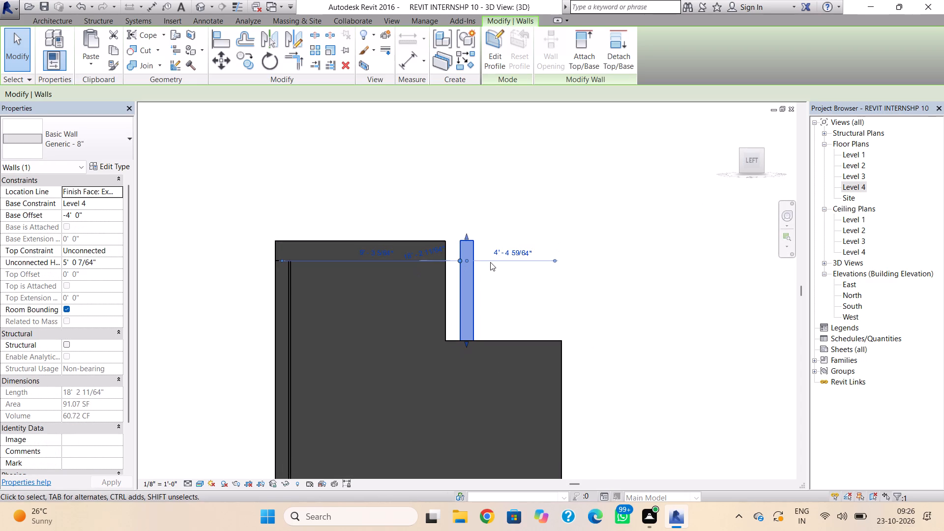
key("Left")
key("Left")
key("Left")
key("Left")
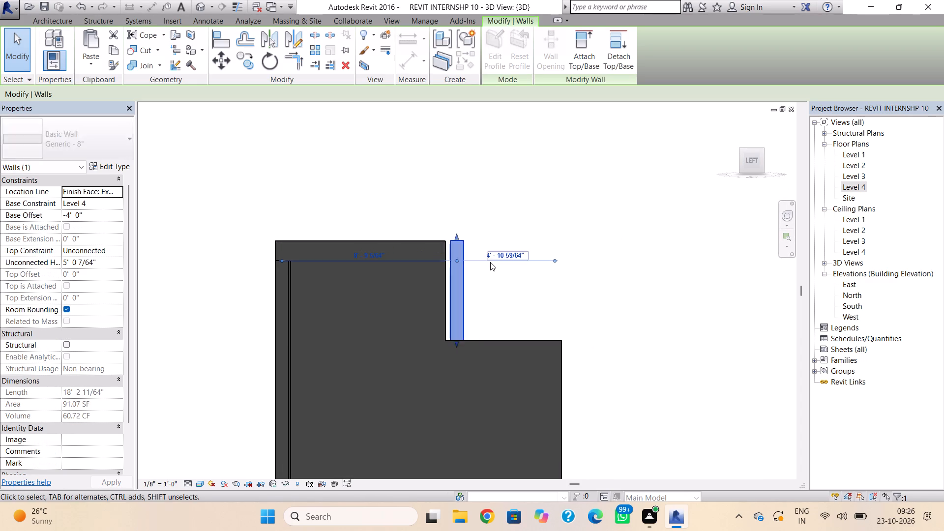
key("Left")
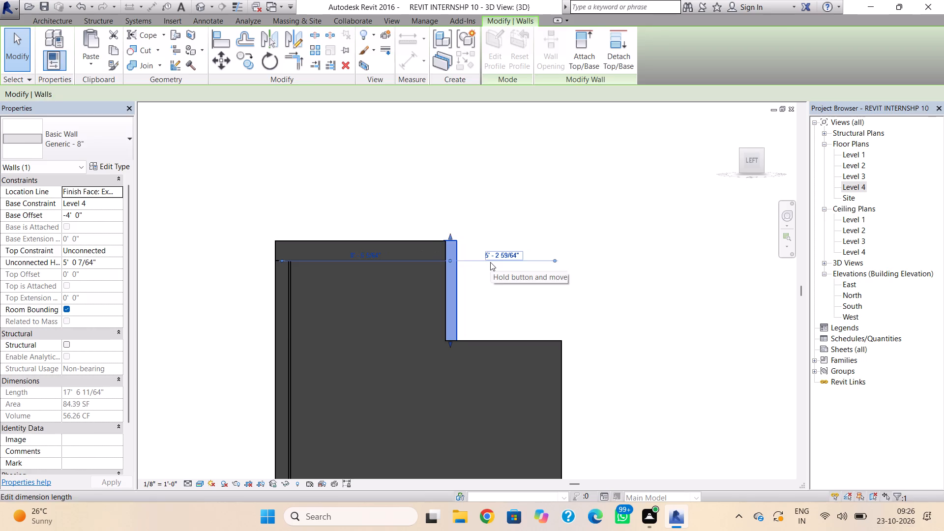
key("Escape")
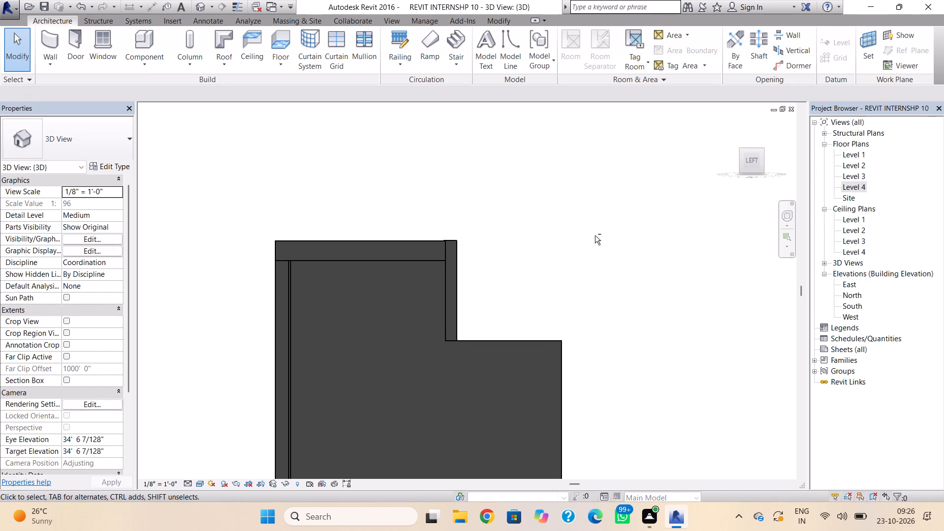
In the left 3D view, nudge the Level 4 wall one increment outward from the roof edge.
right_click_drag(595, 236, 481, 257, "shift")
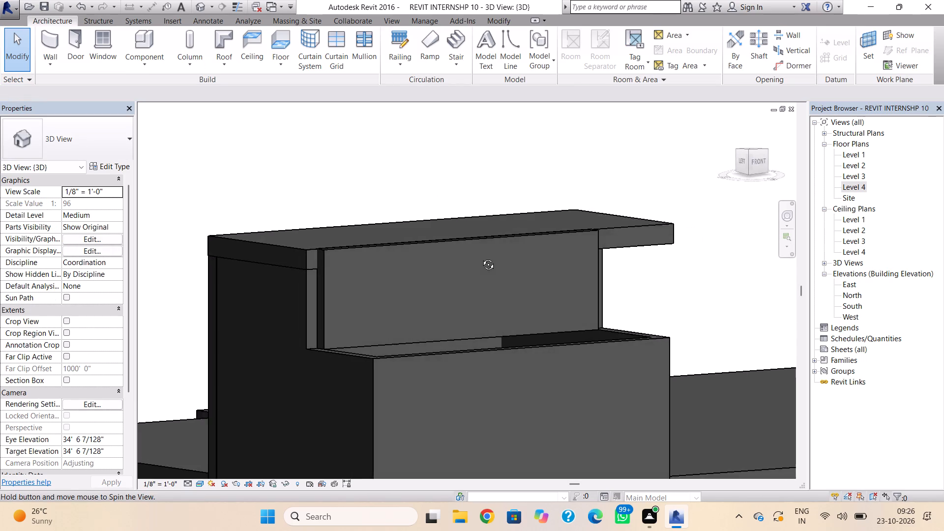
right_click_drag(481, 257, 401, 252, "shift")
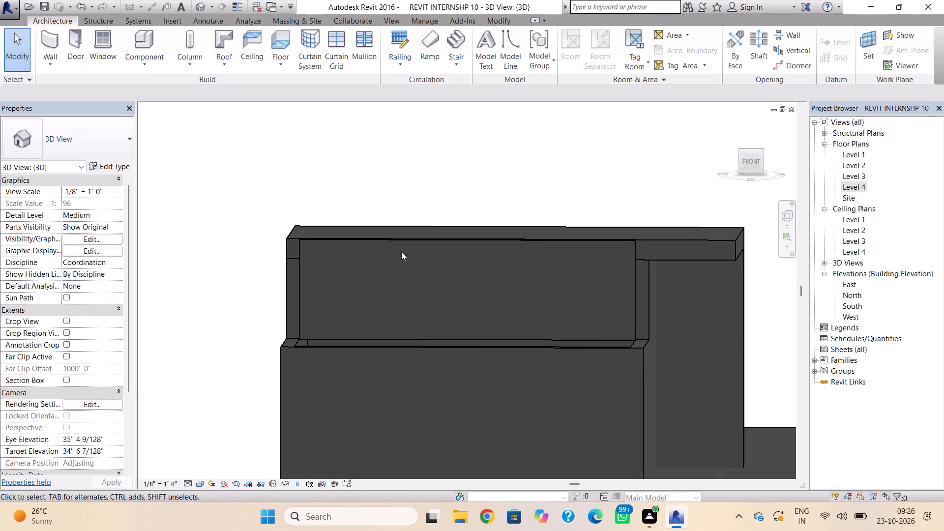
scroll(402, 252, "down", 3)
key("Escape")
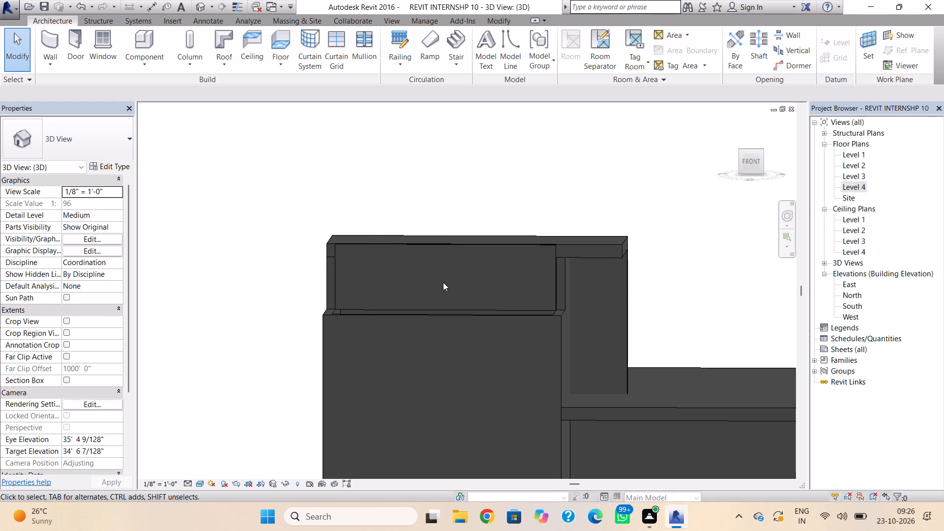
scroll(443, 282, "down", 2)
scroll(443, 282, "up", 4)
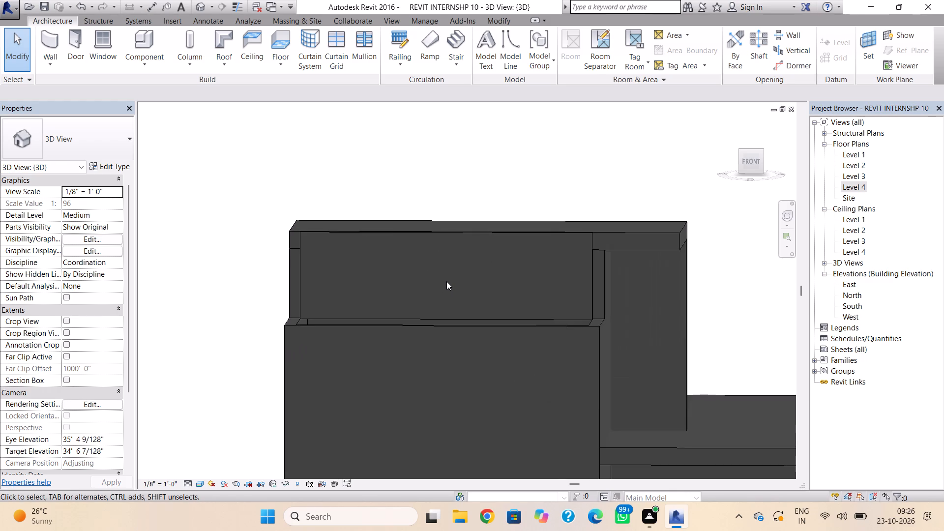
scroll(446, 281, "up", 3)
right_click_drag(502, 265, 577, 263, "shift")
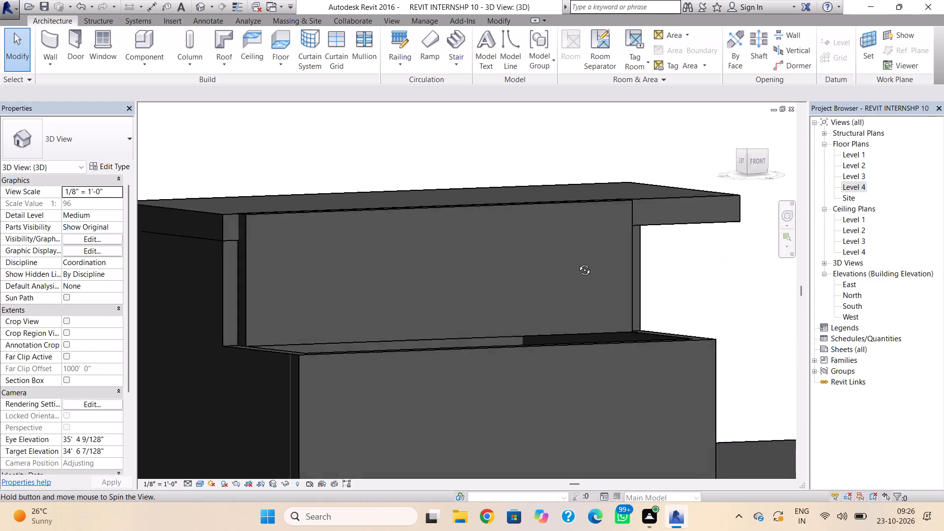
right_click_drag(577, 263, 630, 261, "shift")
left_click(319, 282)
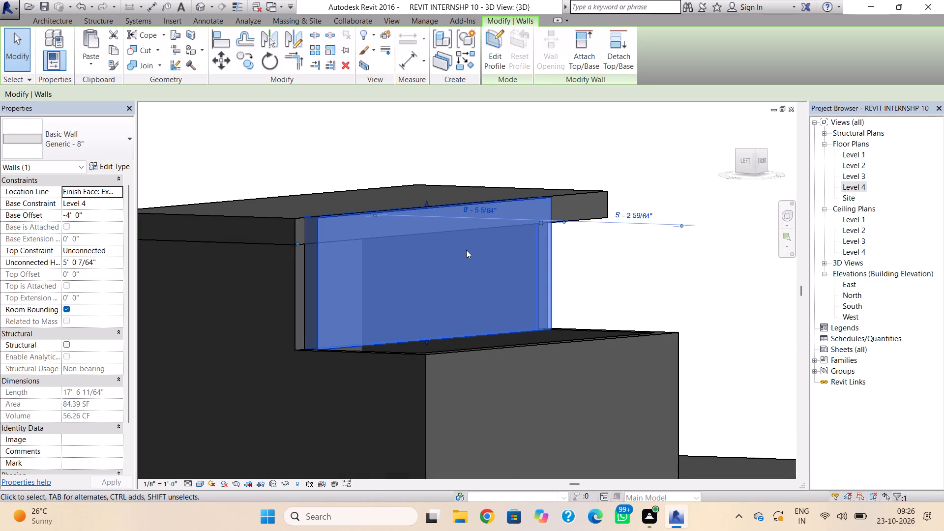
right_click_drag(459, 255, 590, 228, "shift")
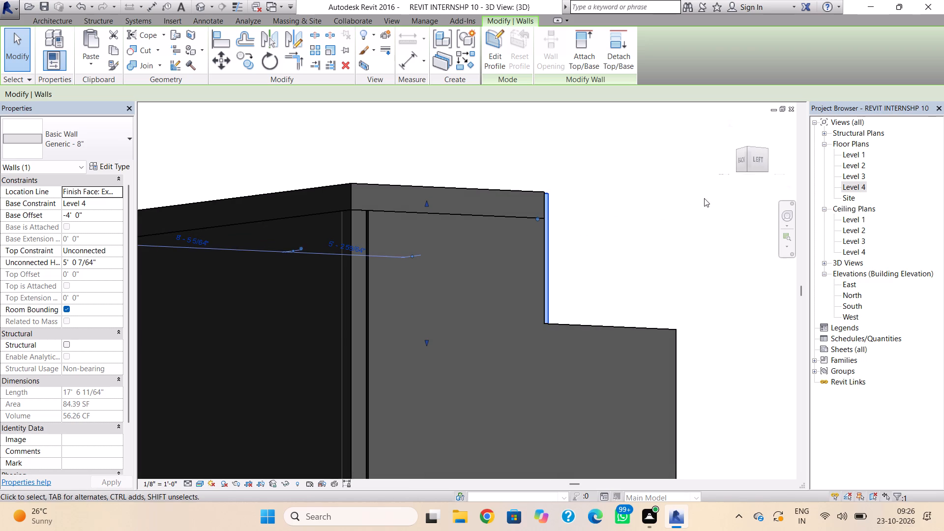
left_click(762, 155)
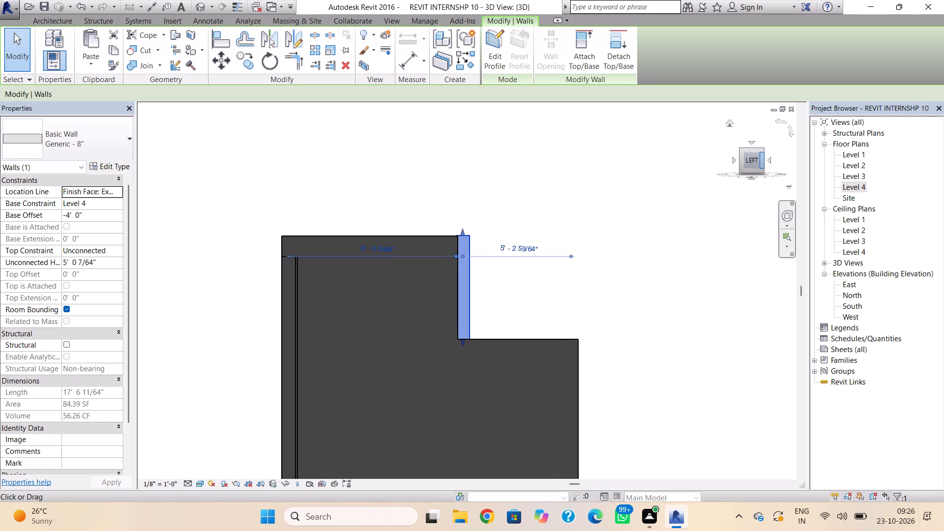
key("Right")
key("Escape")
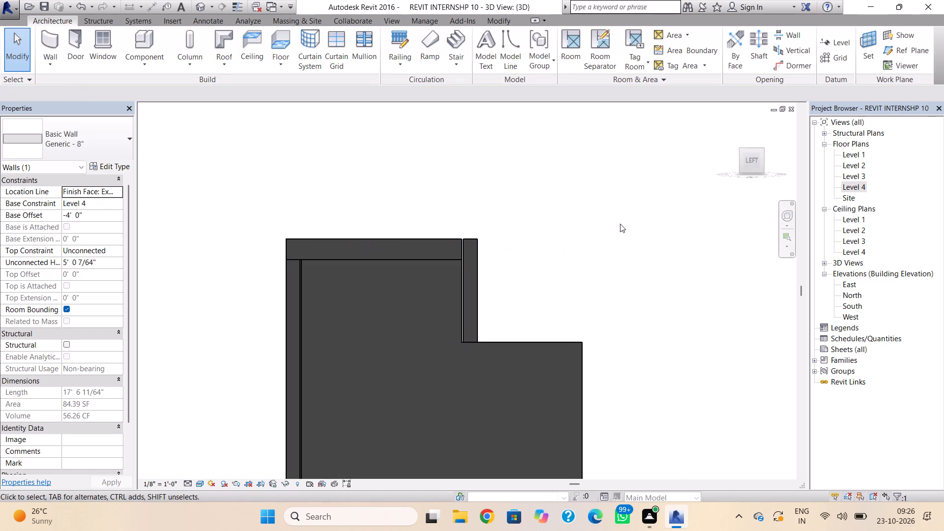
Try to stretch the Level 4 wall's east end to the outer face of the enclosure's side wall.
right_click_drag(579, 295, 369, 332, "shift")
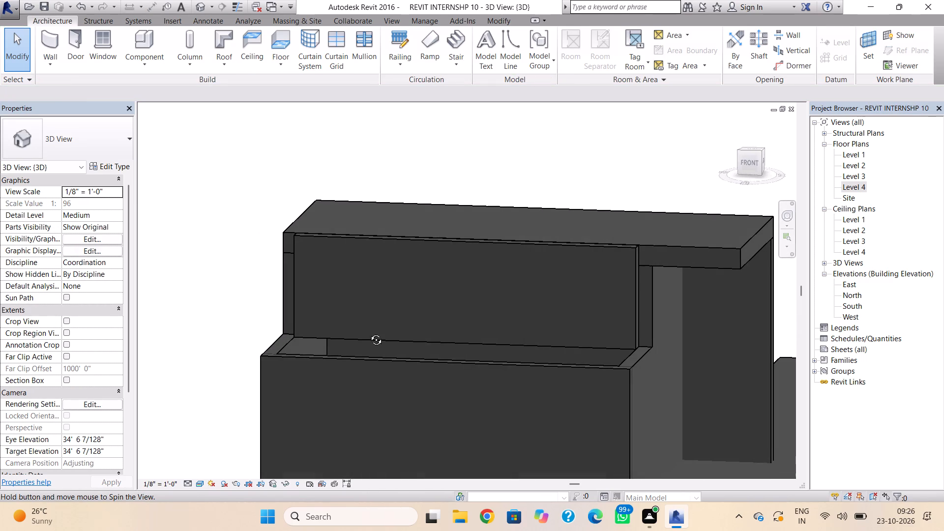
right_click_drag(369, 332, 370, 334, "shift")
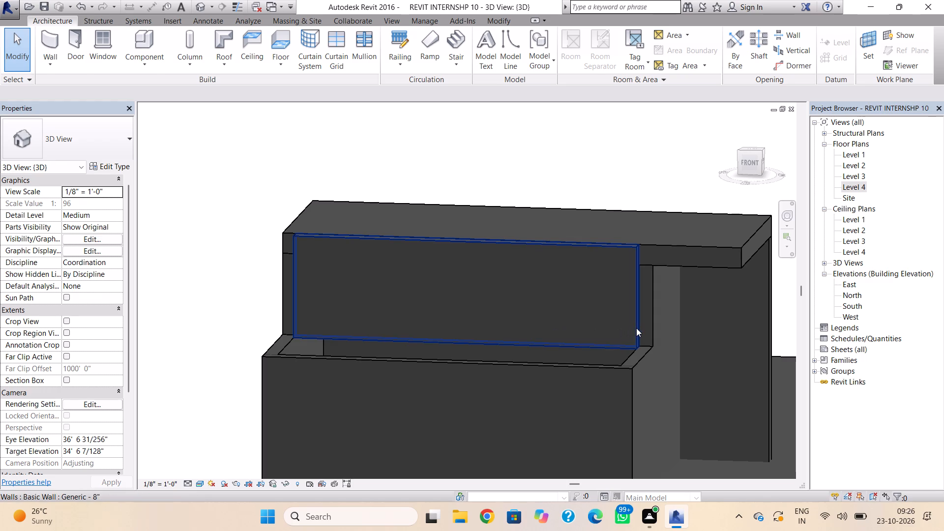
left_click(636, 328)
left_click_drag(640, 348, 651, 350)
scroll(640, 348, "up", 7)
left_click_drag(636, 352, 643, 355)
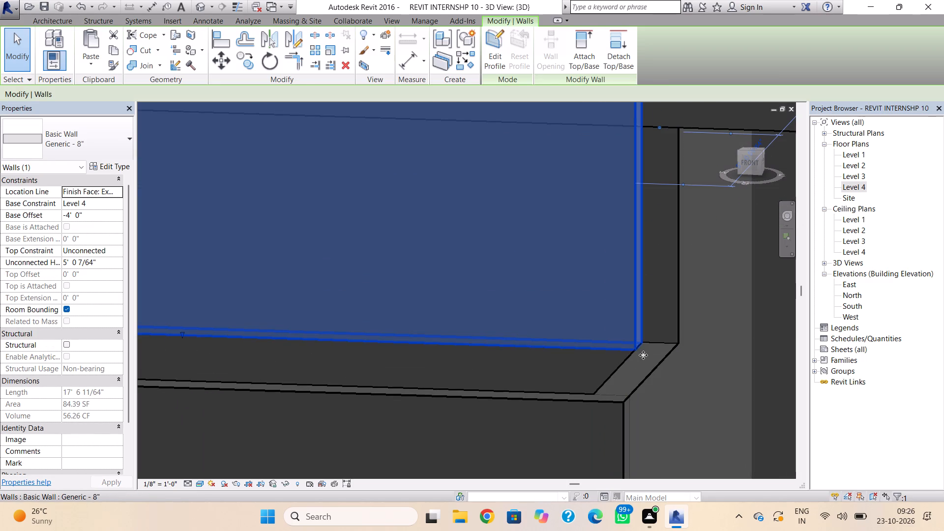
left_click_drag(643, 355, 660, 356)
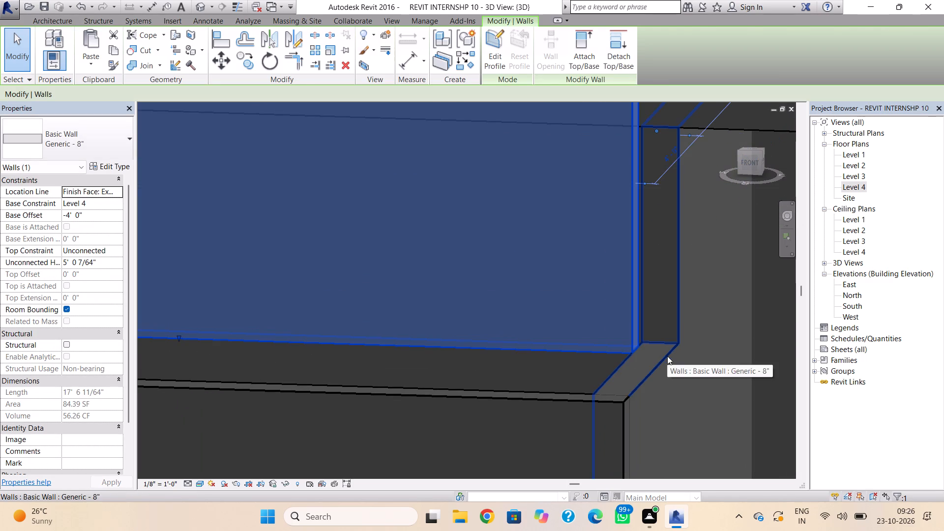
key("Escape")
Nudge the Level 4 wall back inward against the roof edge, about 5'-2" from the enclosure's front wall.
scroll(533, 332, "down", 4)
right_click_drag(492, 330, 497, 330, "shift")
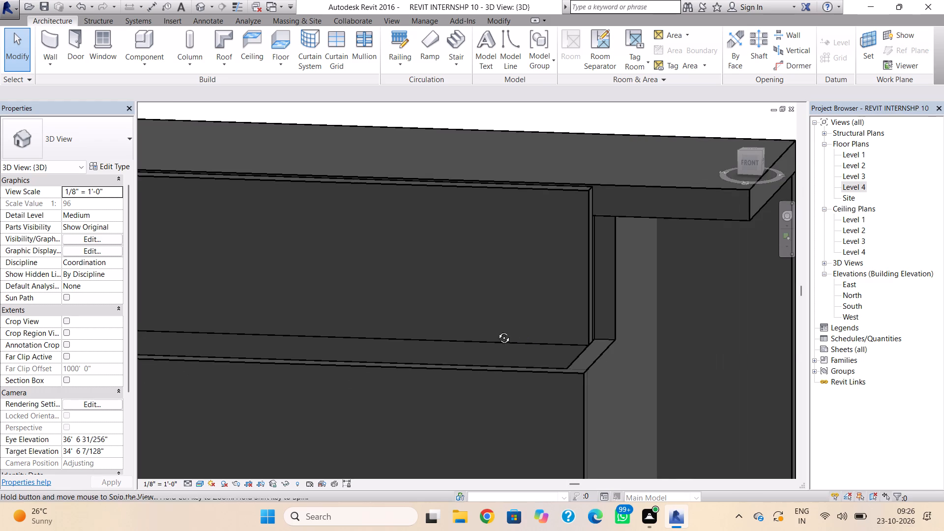
right_click_drag(497, 330, 676, 312, "shift")
right_click_drag(449, 309, 530, 307)
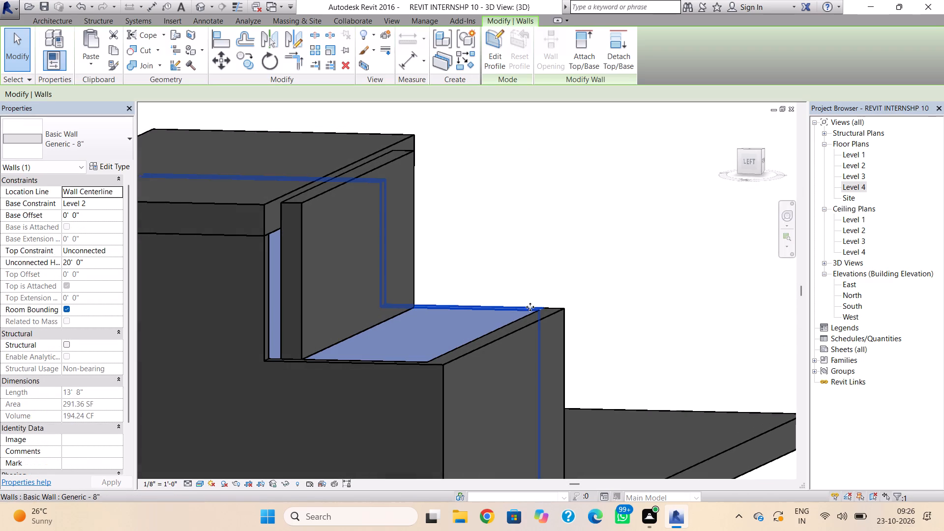
right_click_drag(530, 307, 544, 303)
key("Escape")
right_click_drag(501, 304, 535, 298, "shift")
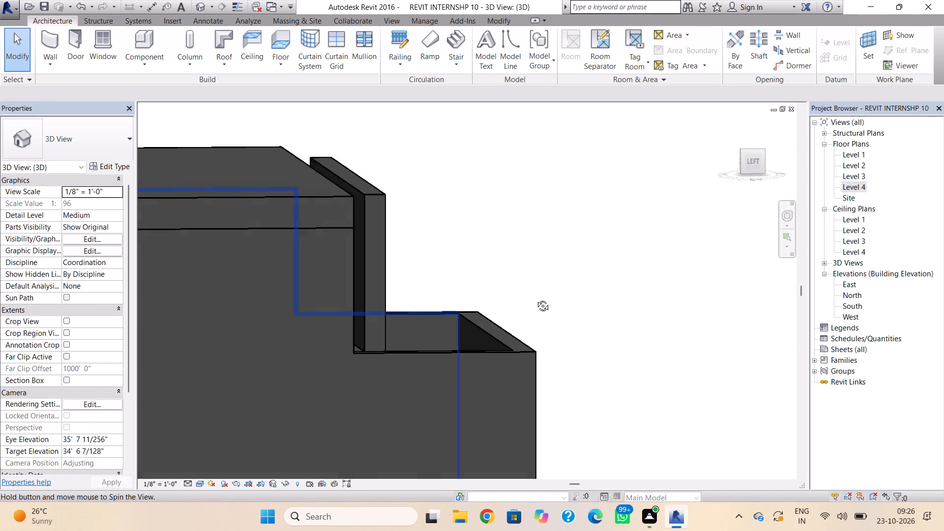
right_click_drag(535, 298, 528, 285, "shift")
right_click_drag(522, 282, 514, 268, "shift")
left_click(352, 287)
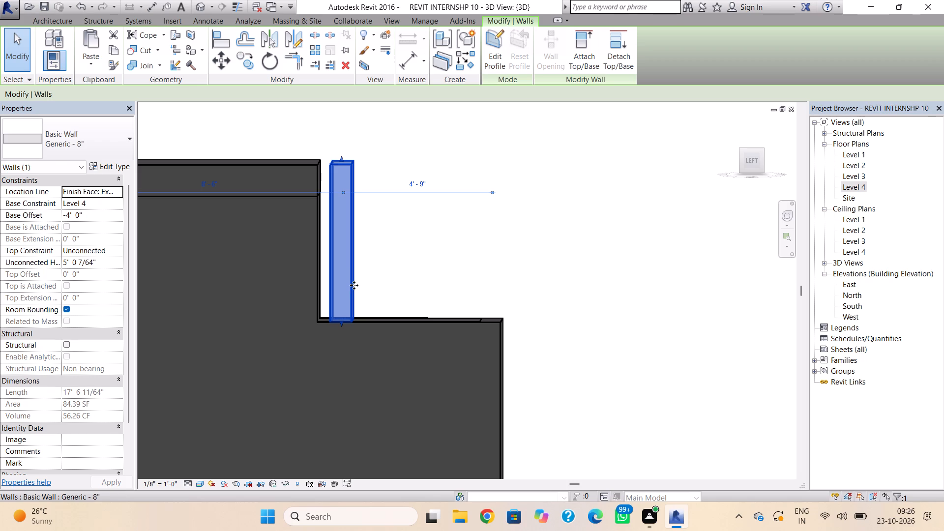
key("Left")
key("Left")
key("Left")
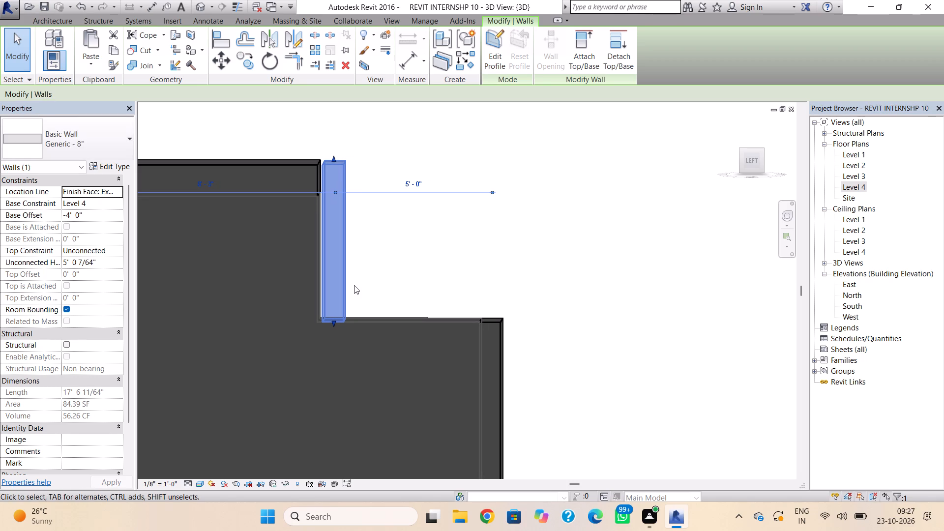
key("Left")
key("Left")
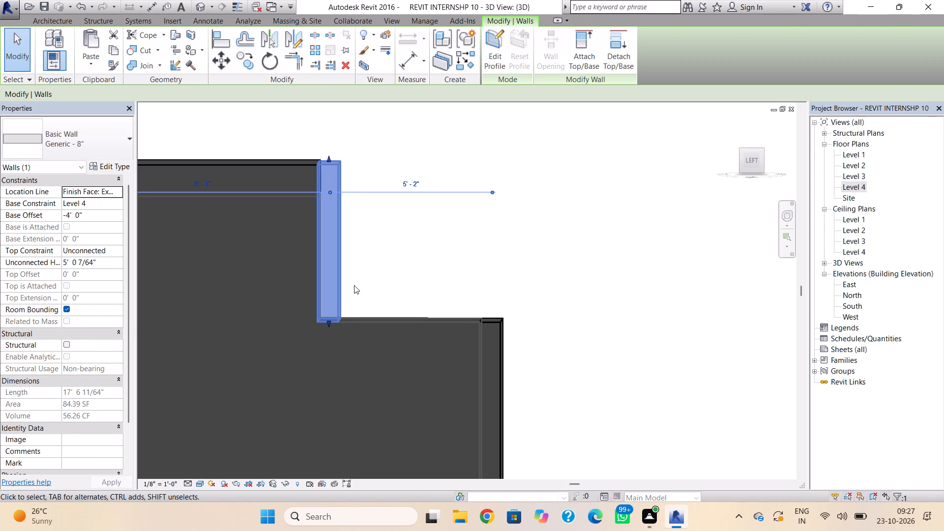
Create a rectangular Generic - 12" flat roof on Level 4 over the front enclosure, about 18'-2" by 4'-5".
key("Escape")
right_click_drag(587, 235, 427, 238)
right_click_drag(592, 221, 457, 232, "shift")
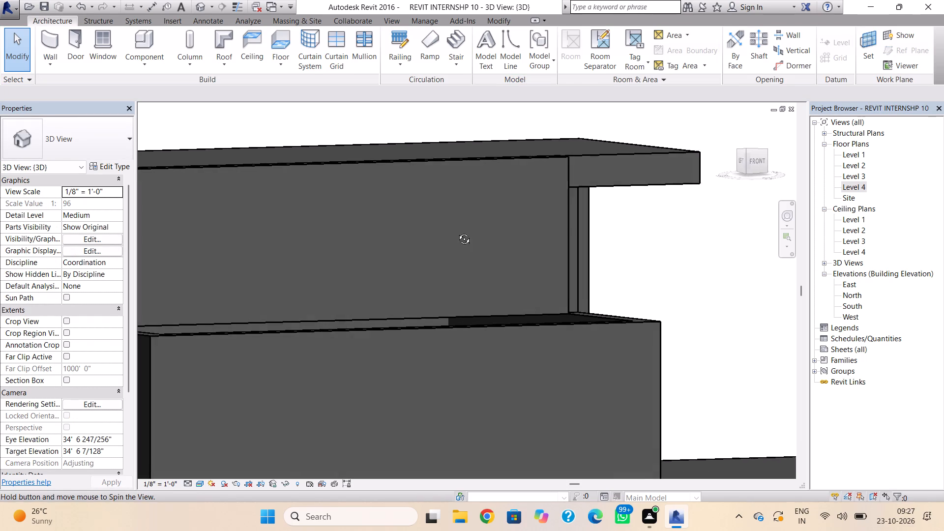
right_click_drag(457, 232, 445, 234, "shift")
scroll(448, 230, "down", 5)
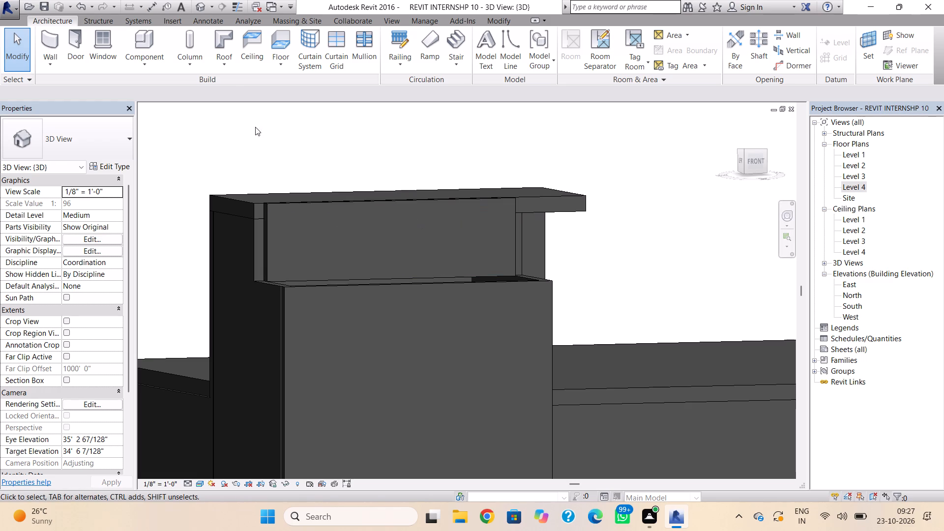
left_click(228, 41)
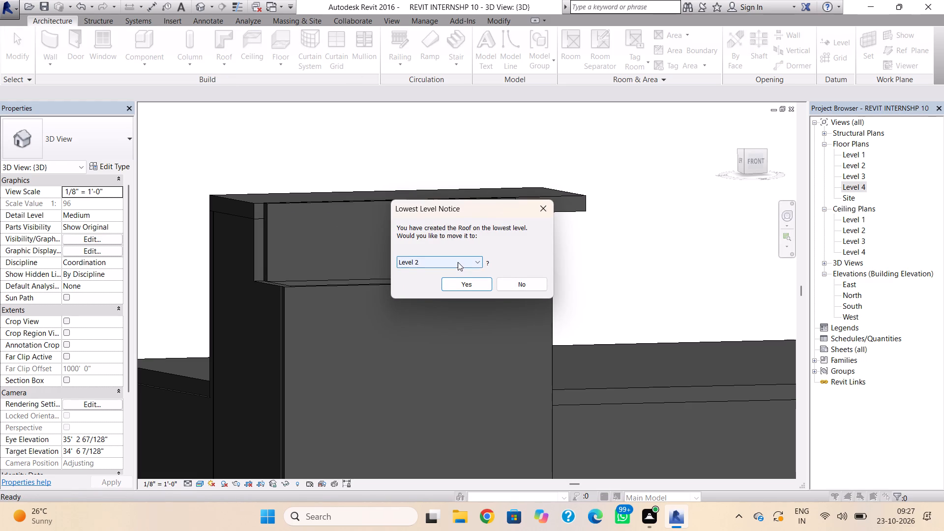
left_click(458, 262)
left_click(447, 295)
left_click(469, 286)
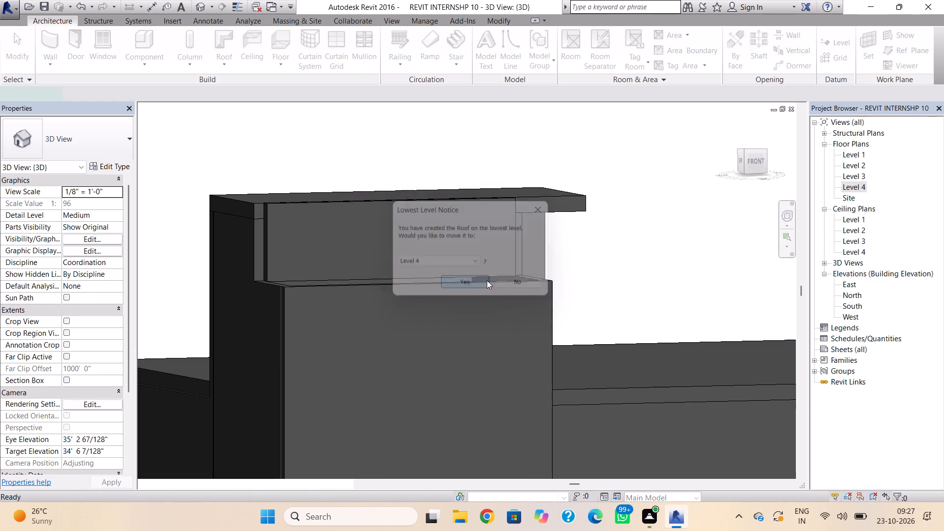
left_click(851, 186)
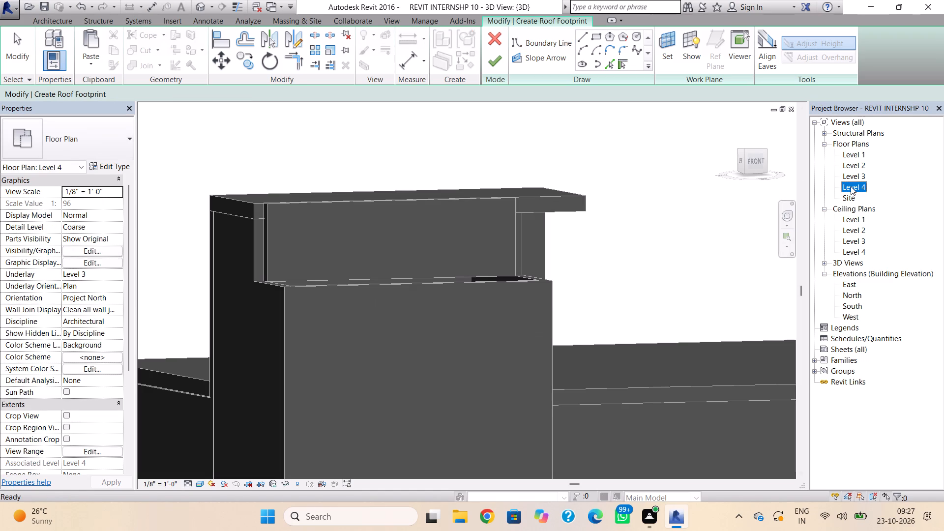
left_click(851, 186)
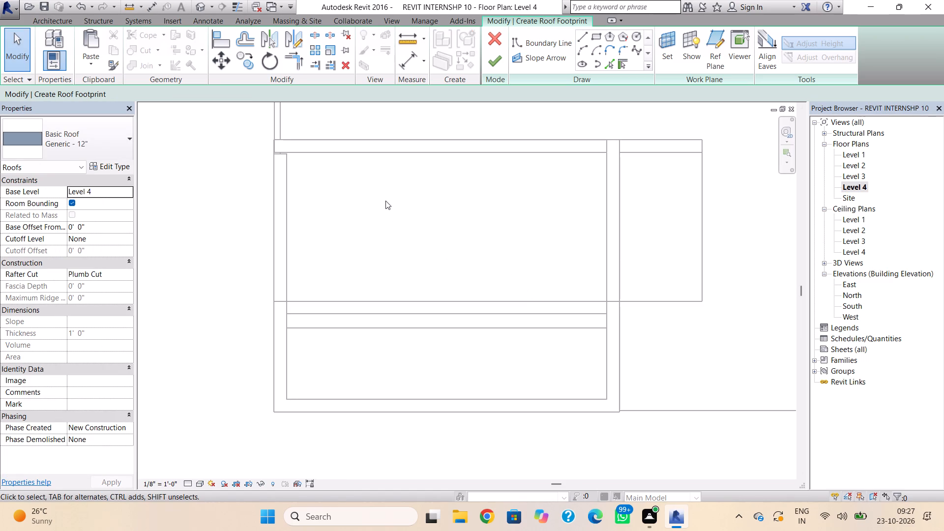
left_click(598, 40)
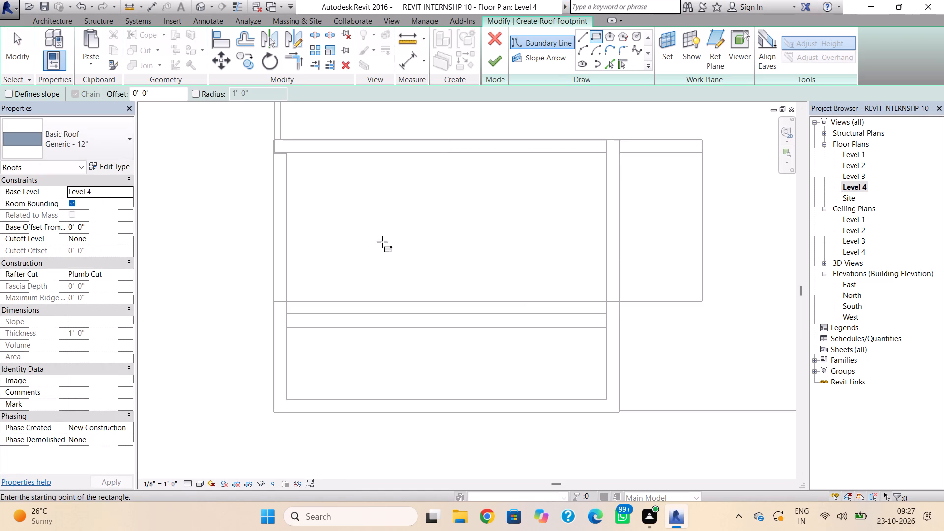
left_click(271, 327)
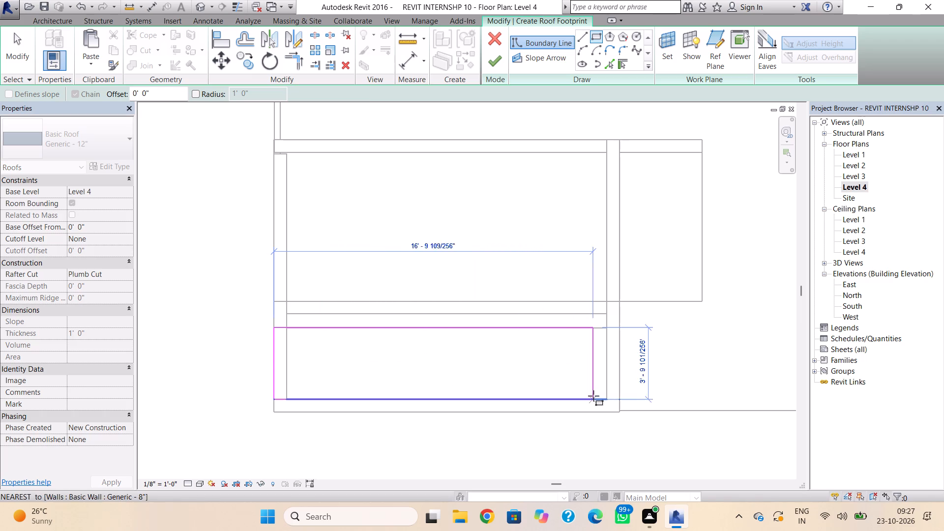
left_click(622, 410)
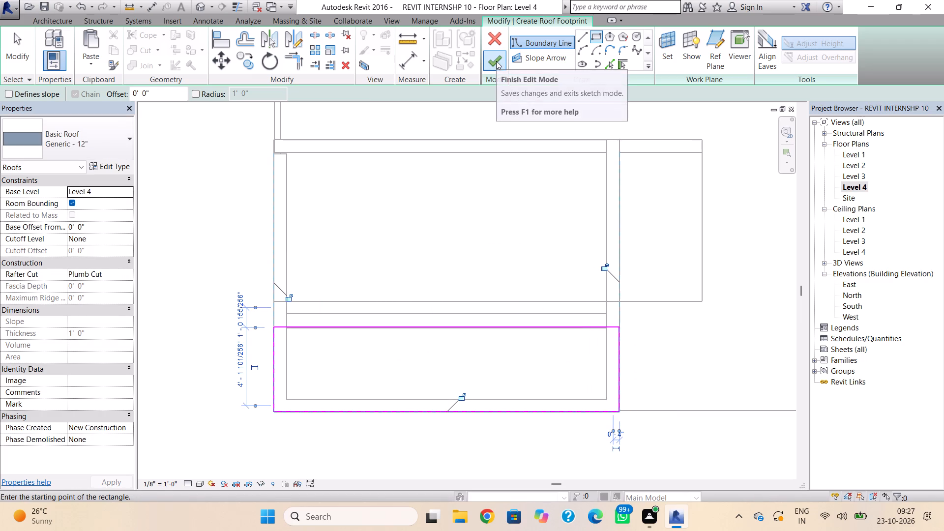
left_click(496, 61)
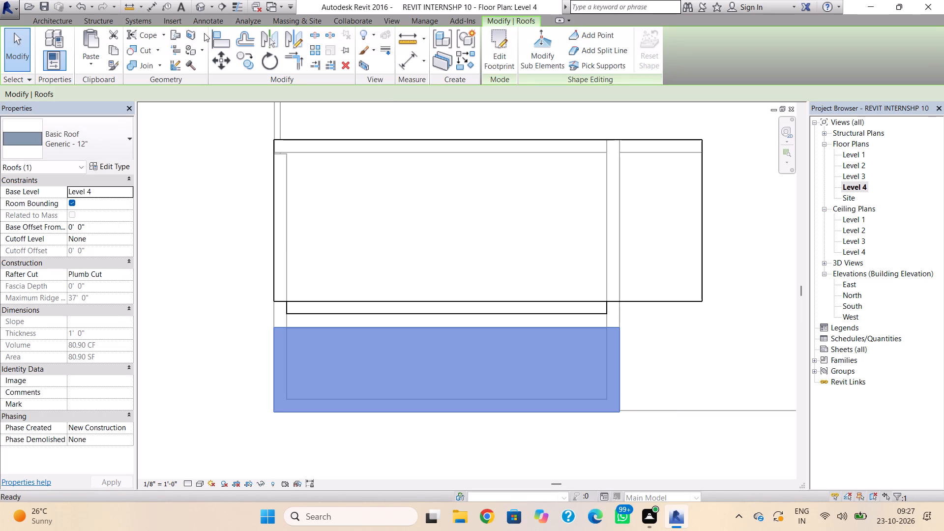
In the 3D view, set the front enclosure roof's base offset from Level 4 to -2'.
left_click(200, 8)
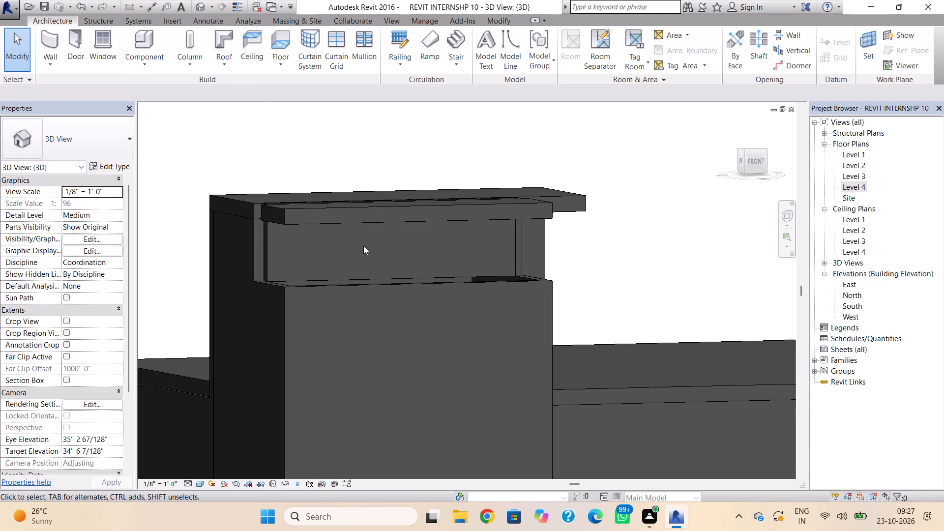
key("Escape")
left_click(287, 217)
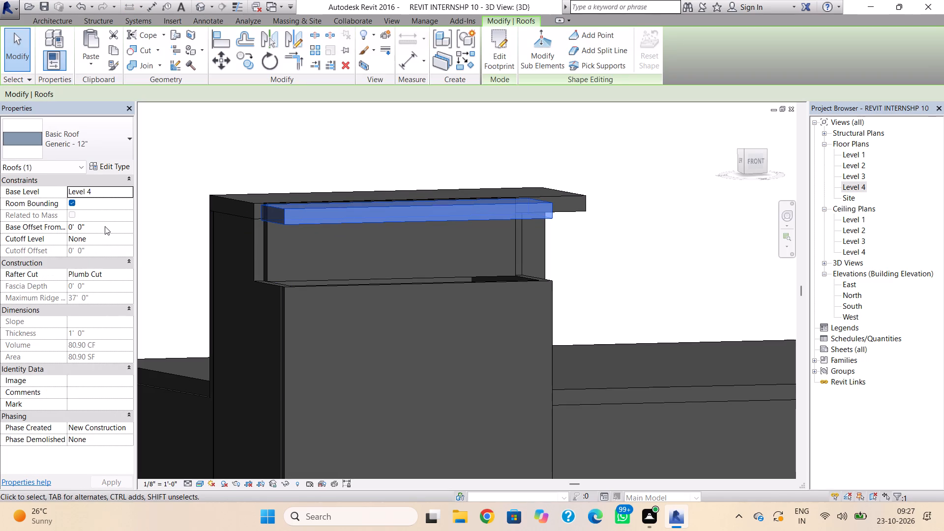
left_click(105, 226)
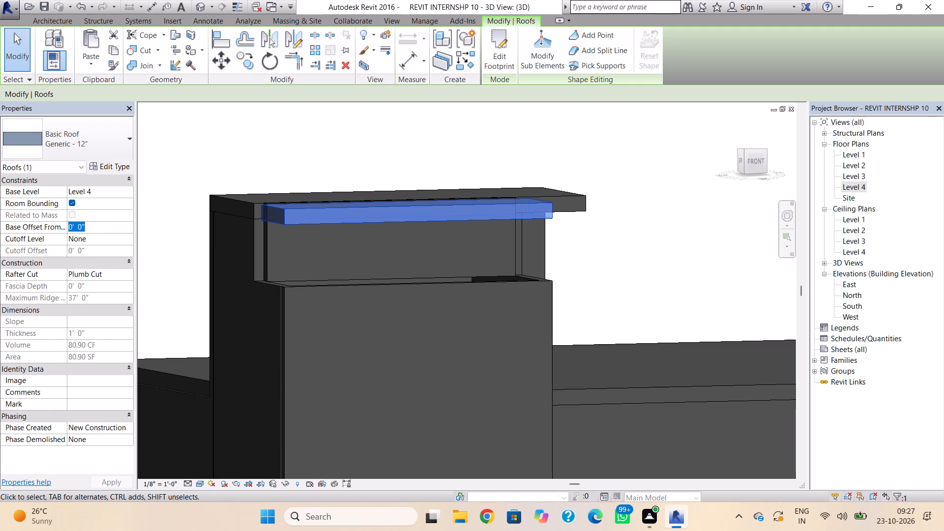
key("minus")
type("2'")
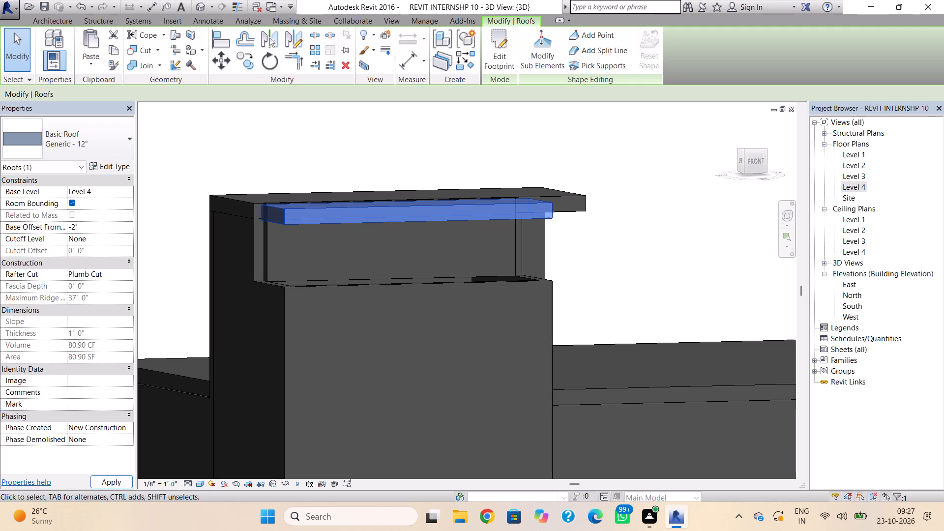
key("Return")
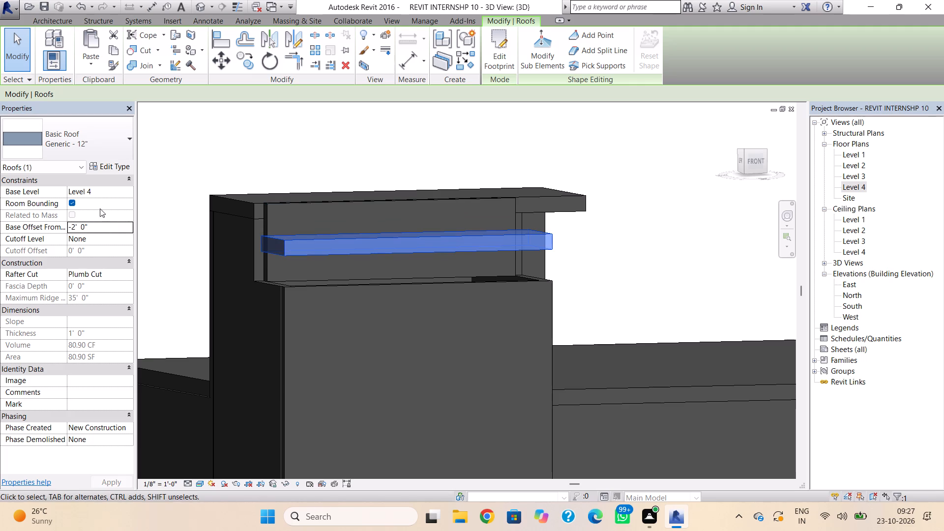
Set the front enclosure roof's base offset from Level 4 to -4'.
left_click(103, 229)
left_click_drag(103, 229, 53, 250)
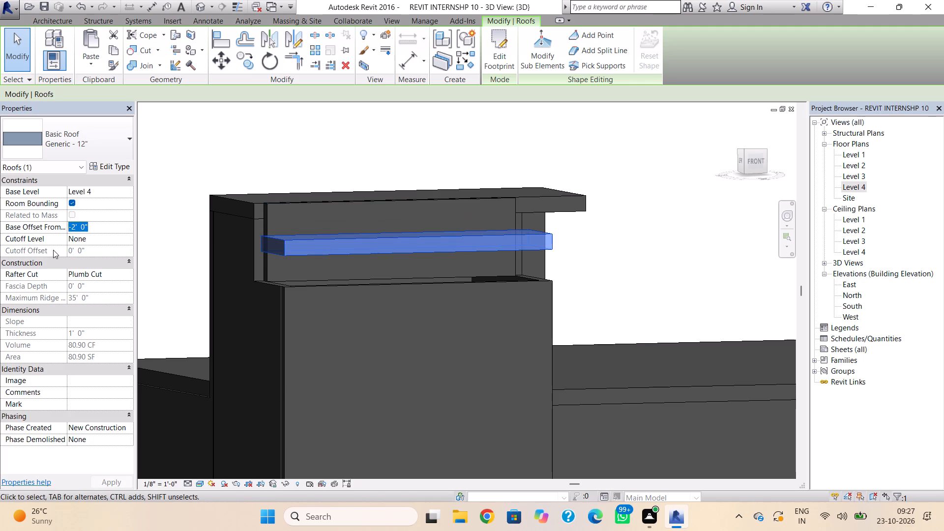
key("minus")
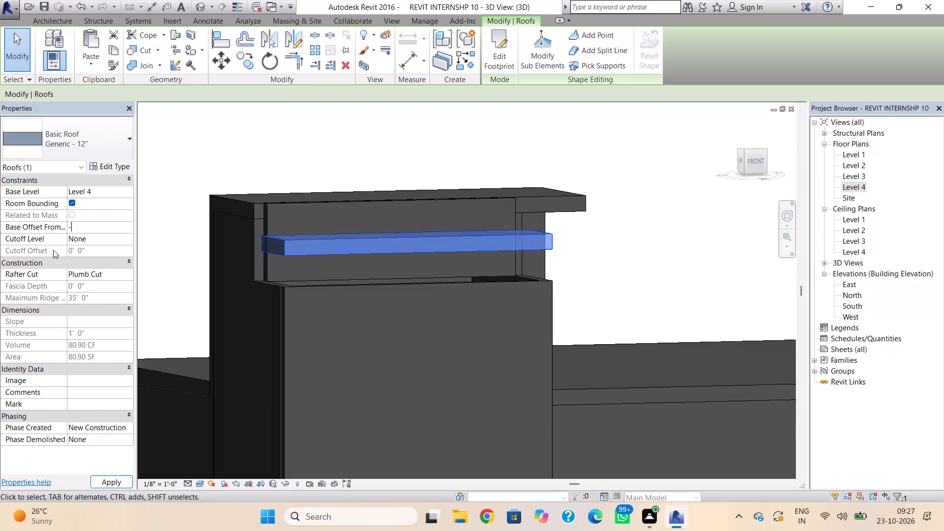
key("4")
key("apostrophe")
key("Return")
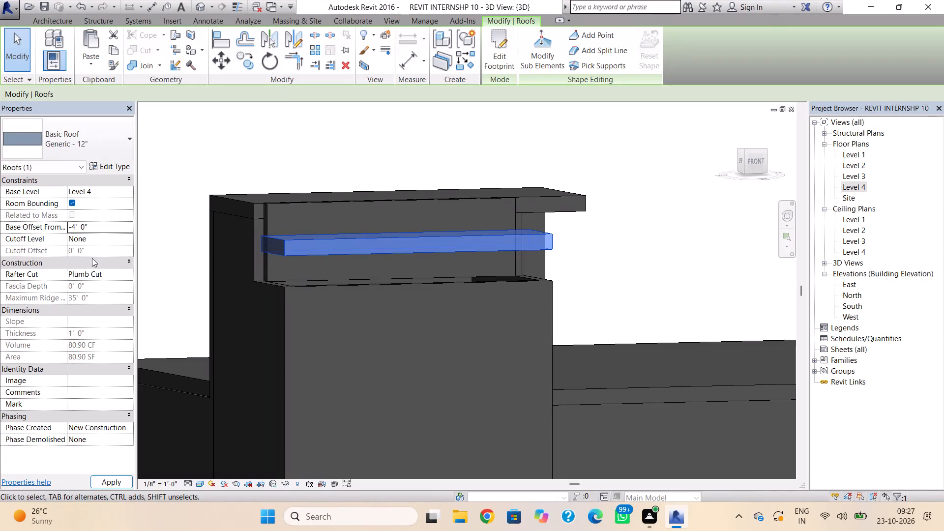
key("Escape")
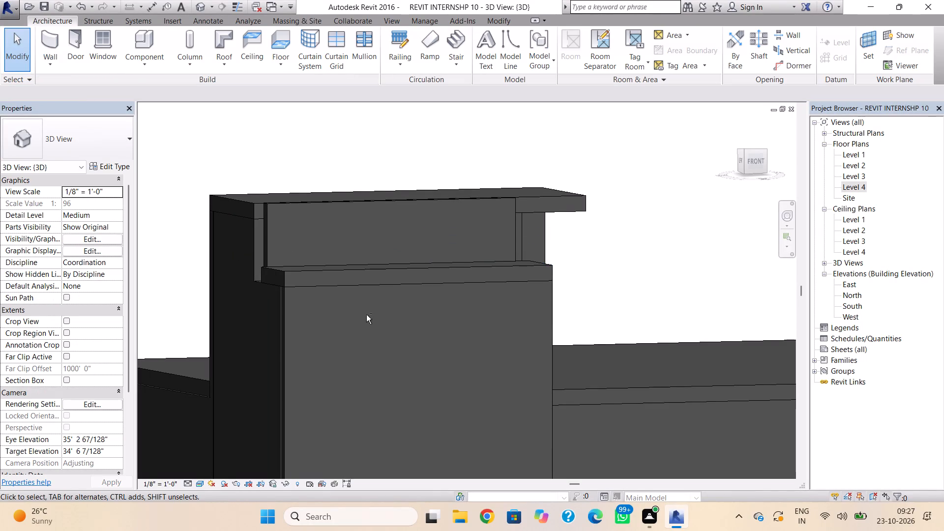
Edit the enclosure roof's footprint in the Level 4 plan, moving its inner edge toward the Level 4 wall for a depth of about 5'-1".
right_click_drag(366, 315, 214, 312, "shift")
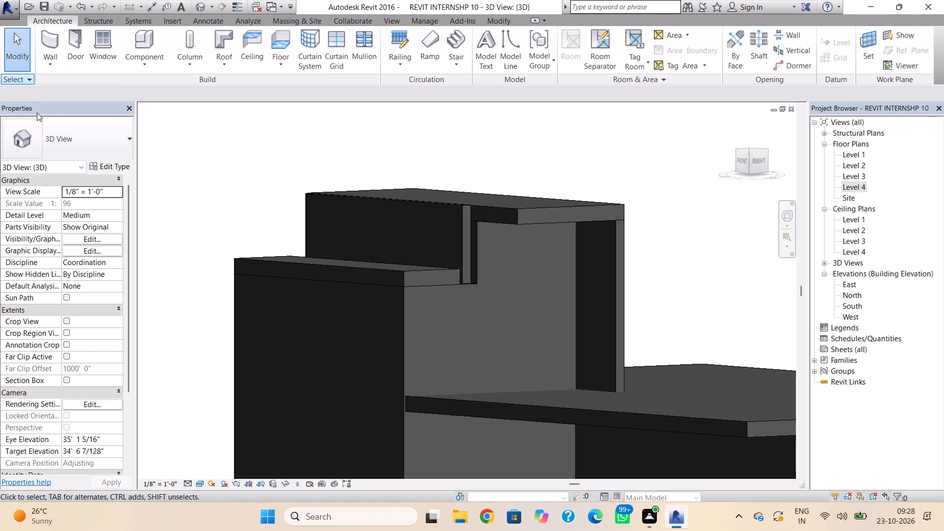
right_click_drag(234, 150, 517, 181, "shift")
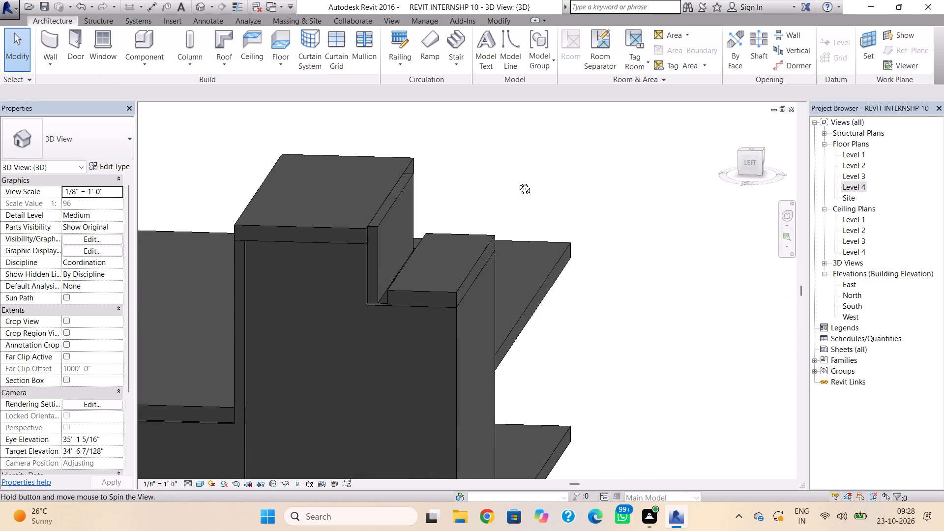
right_click_drag(517, 181, 518, 197, "shift")
right_click(518, 197, "shift")
double_click(415, 249)
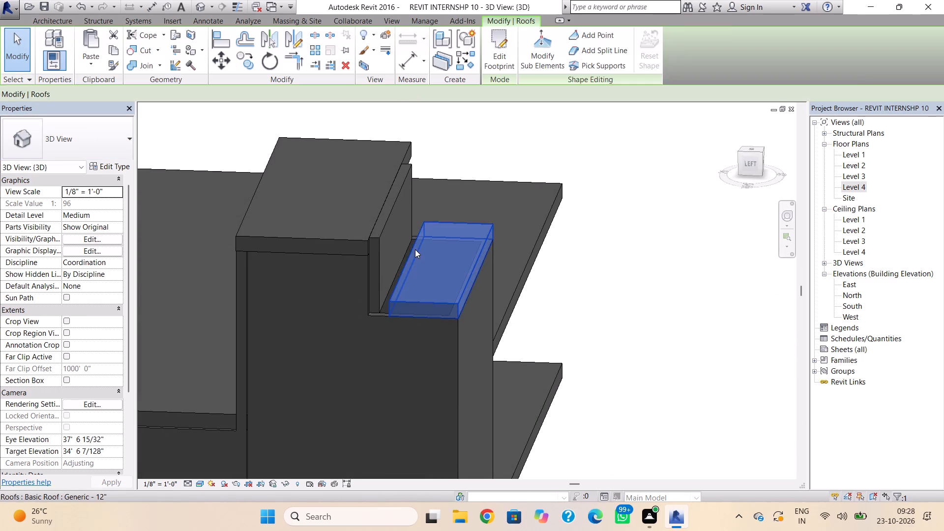
double_click(860, 186)
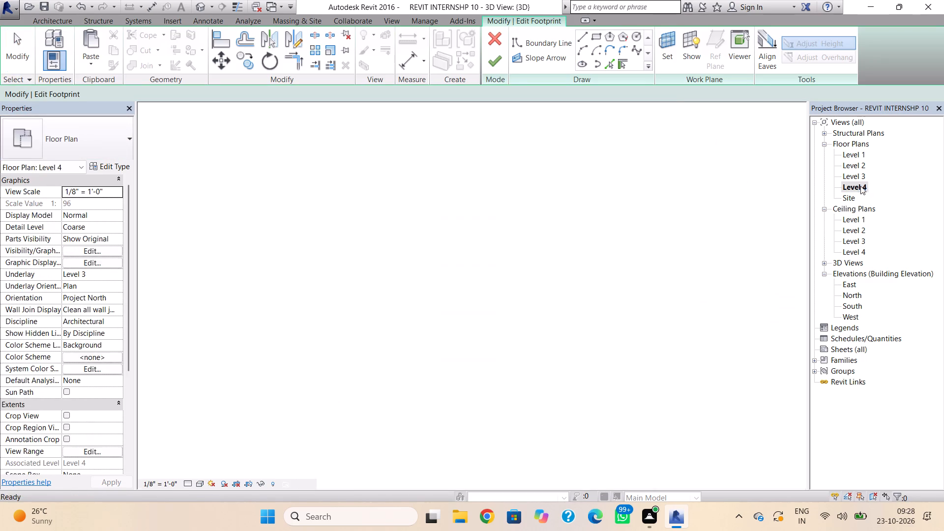
left_click(461, 324)
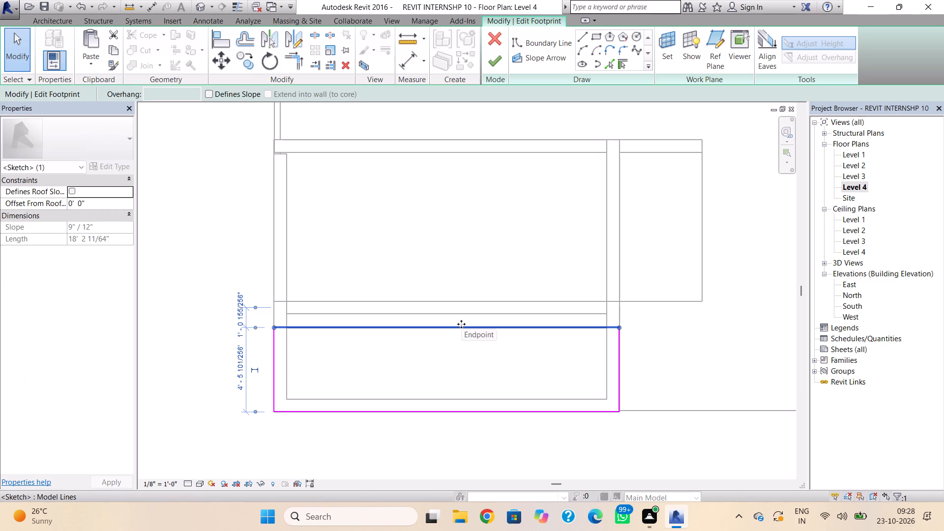
key("Up")
key("Up")
key("Up")
key("Up")
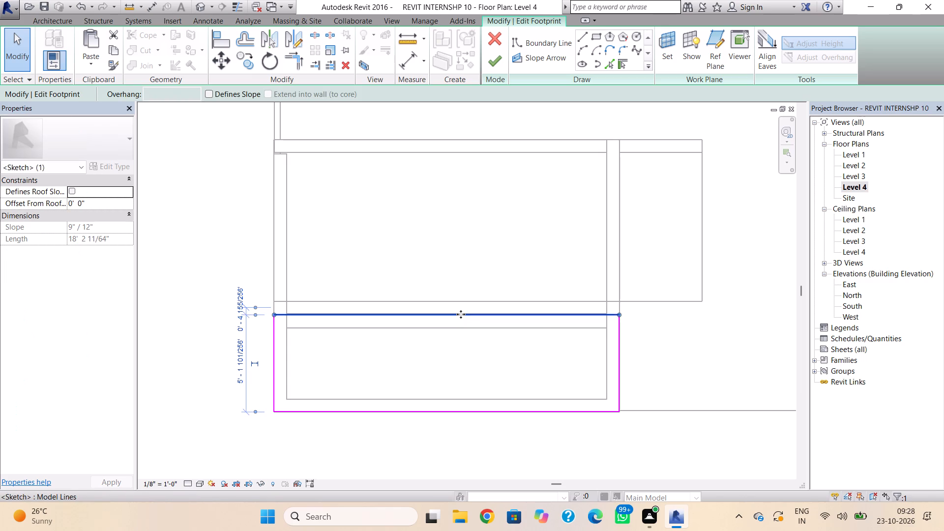
left_click(488, 55)
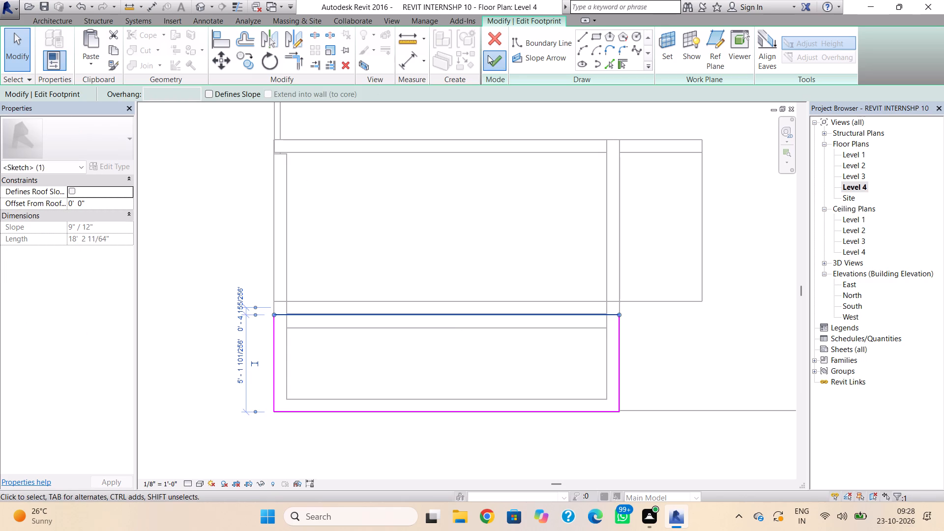
left_click(505, 264)
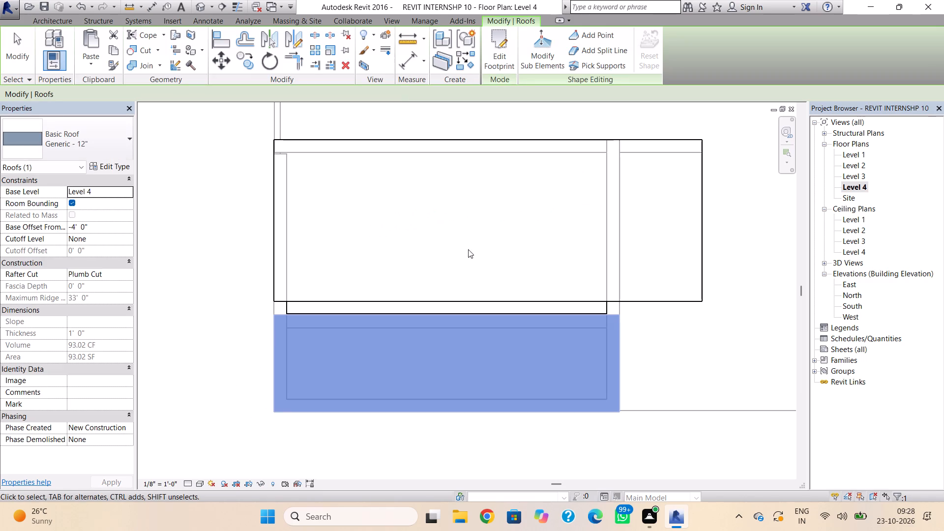
scroll(420, 300, "up", 4)
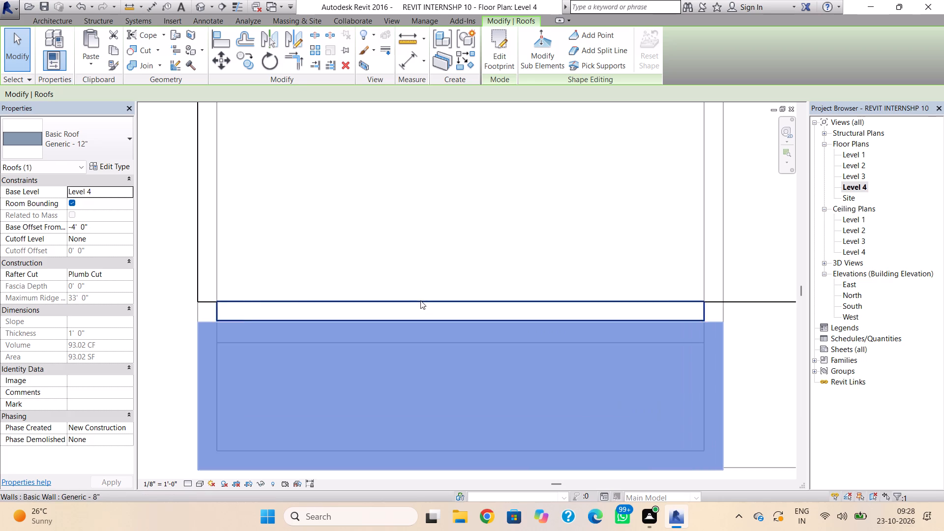
scroll(420, 301, "up", 4)
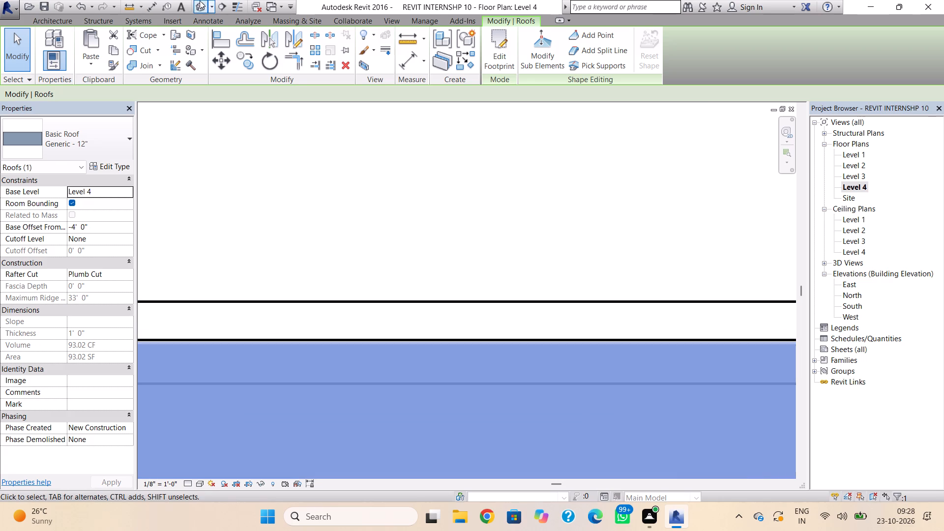
left_click(200, 0)
key("Escape")
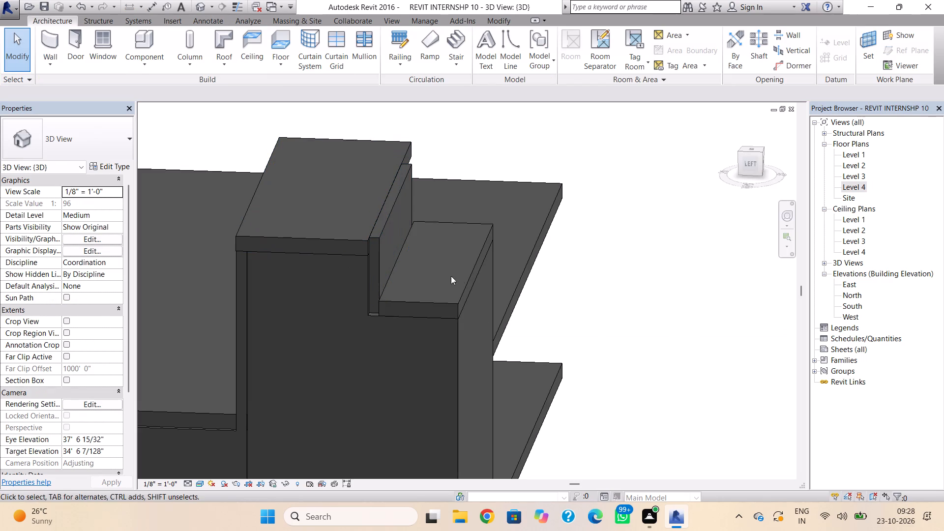
Delete the short Generic - 8" wall standing between the front enclosure roof and the upper roof.
right_click_drag(530, 242, 323, 224, "shift")
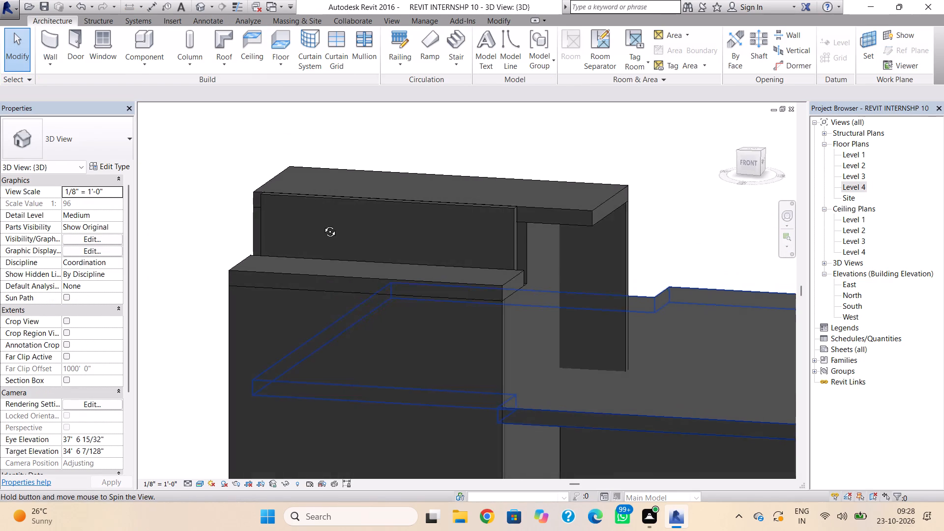
right_click_drag(323, 224, 294, 240, "shift")
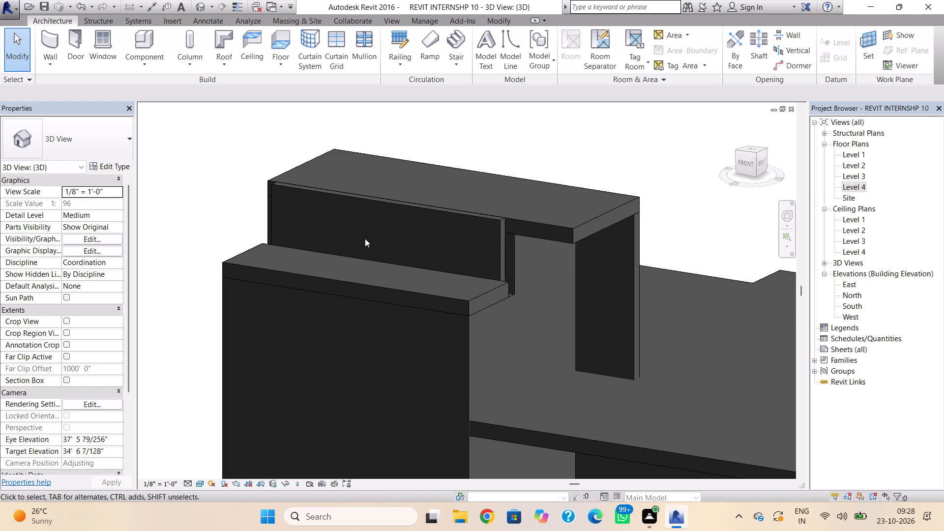
left_click(488, 220)
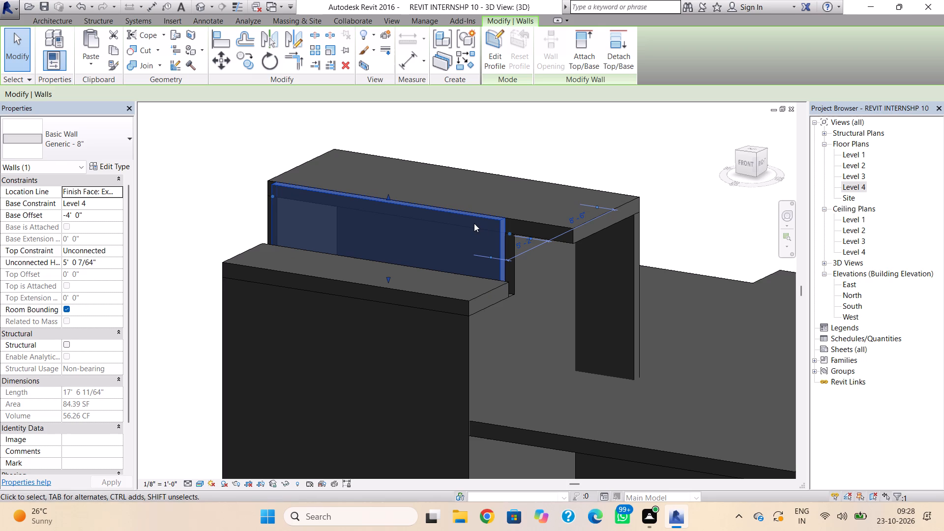
scroll(509, 236, "up", 1)
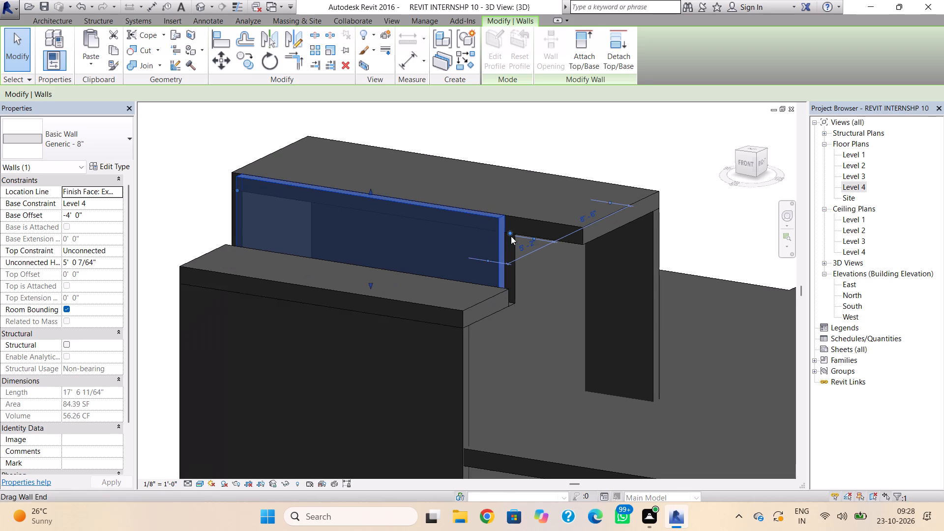
scroll(511, 236, "up", 4)
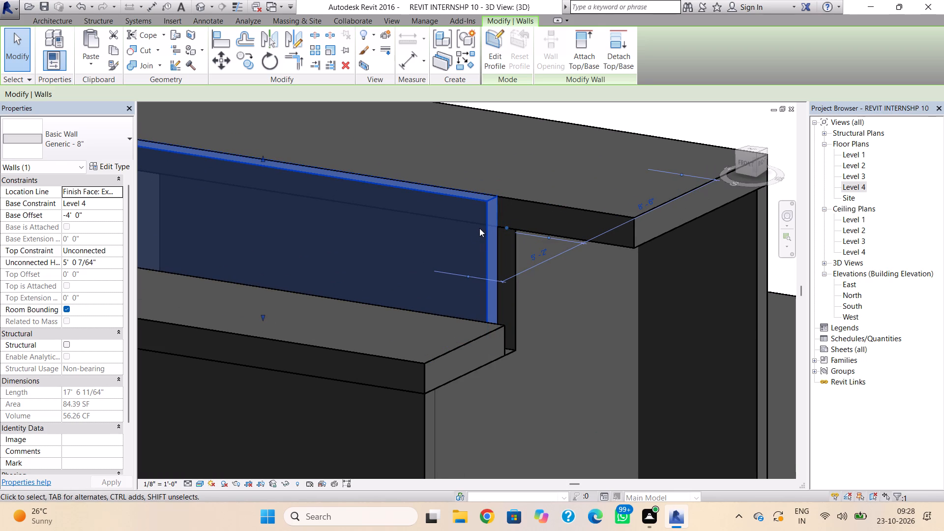
left_click(520, 254)
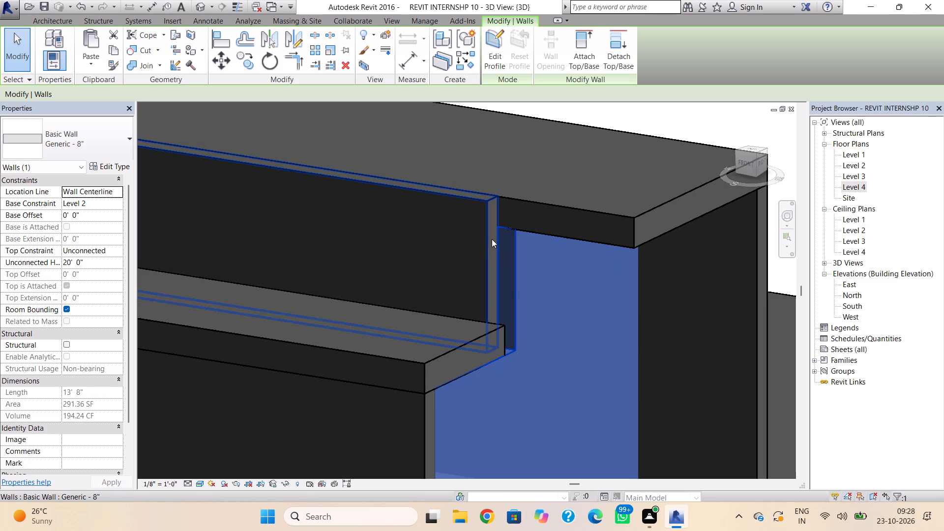
left_click(485, 205)
key("Delete")
scroll(419, 274, "down", 4)
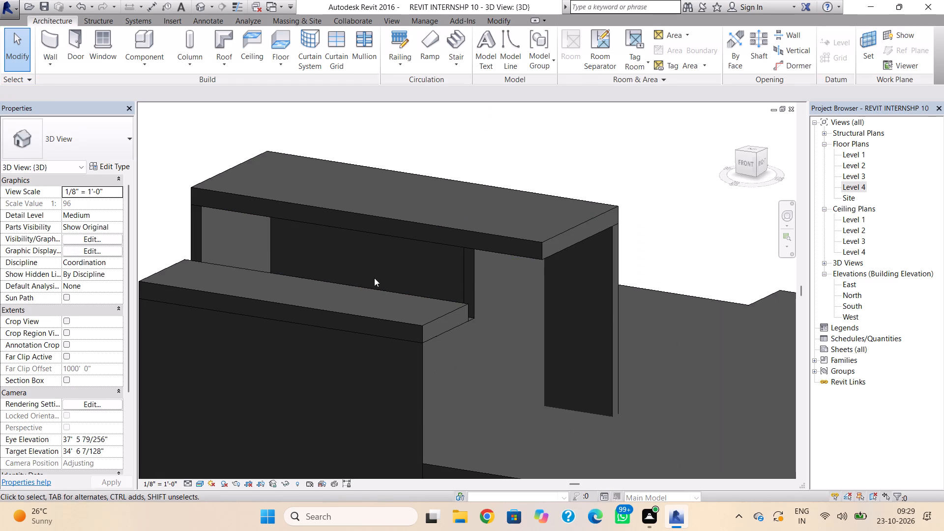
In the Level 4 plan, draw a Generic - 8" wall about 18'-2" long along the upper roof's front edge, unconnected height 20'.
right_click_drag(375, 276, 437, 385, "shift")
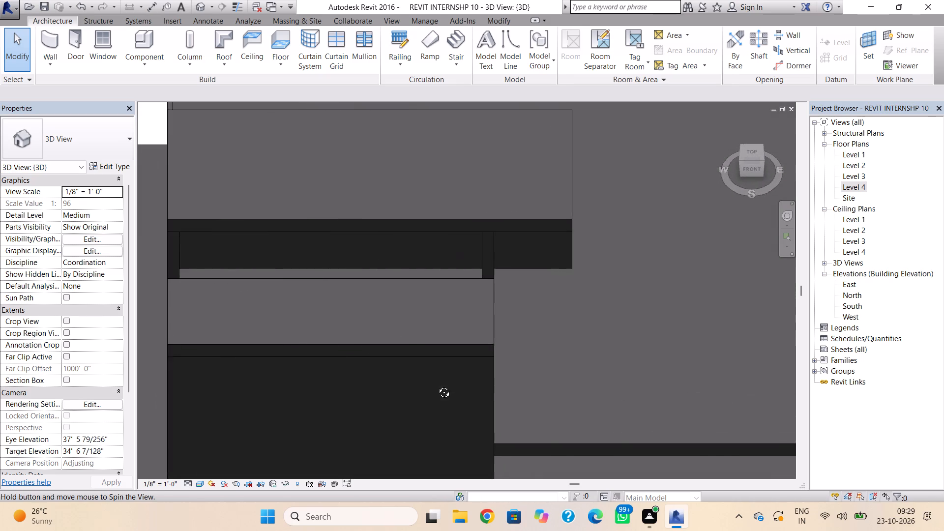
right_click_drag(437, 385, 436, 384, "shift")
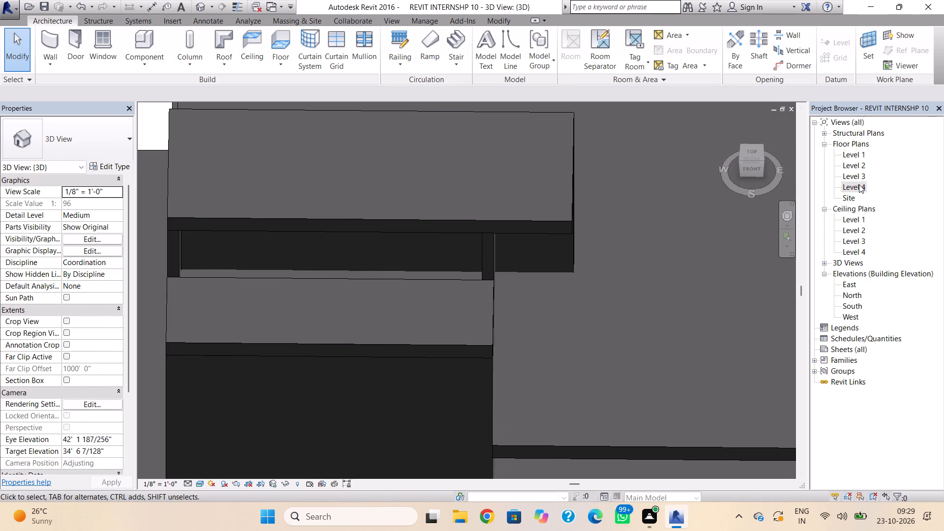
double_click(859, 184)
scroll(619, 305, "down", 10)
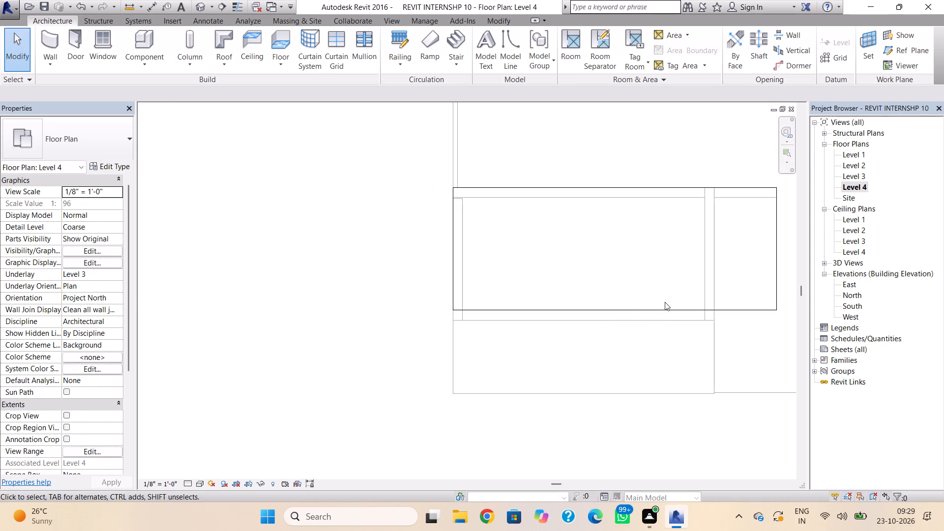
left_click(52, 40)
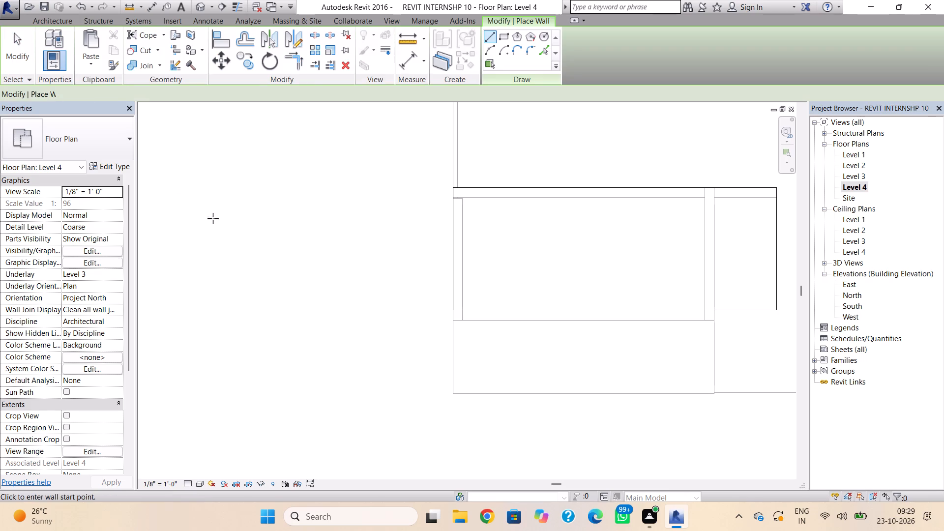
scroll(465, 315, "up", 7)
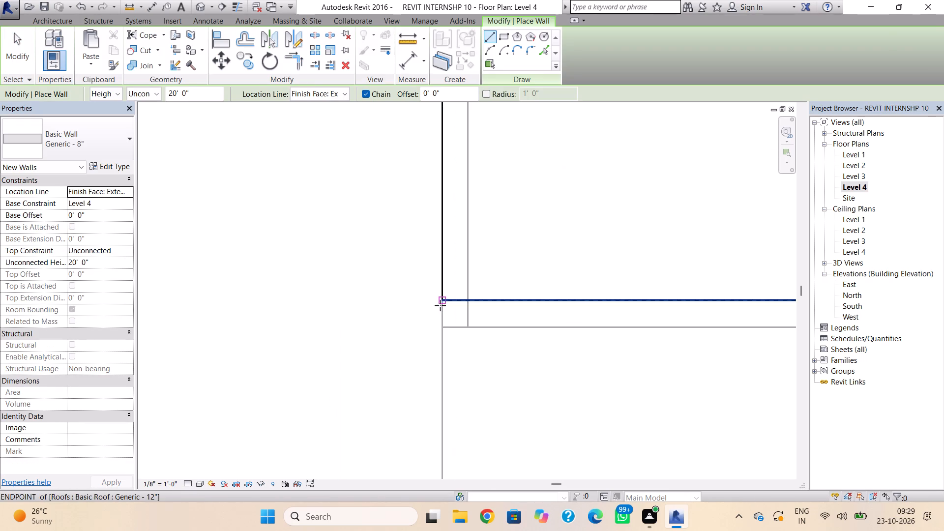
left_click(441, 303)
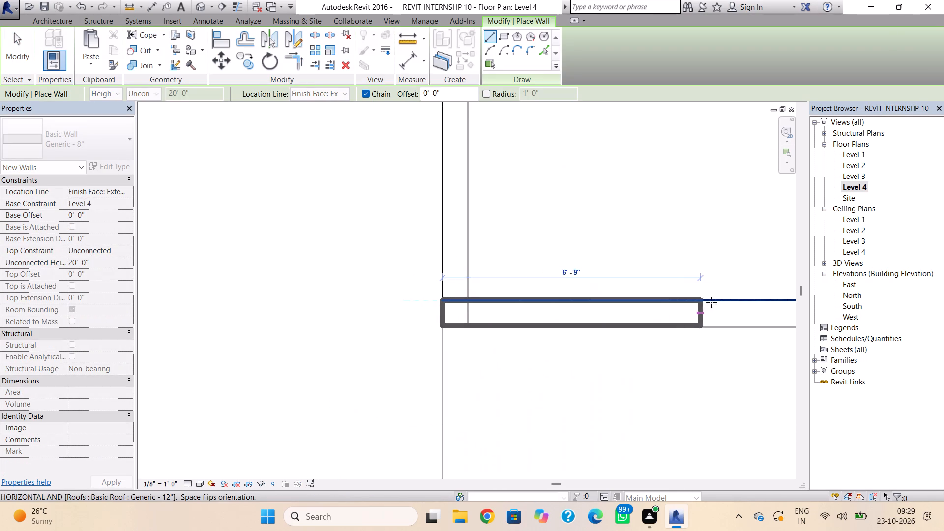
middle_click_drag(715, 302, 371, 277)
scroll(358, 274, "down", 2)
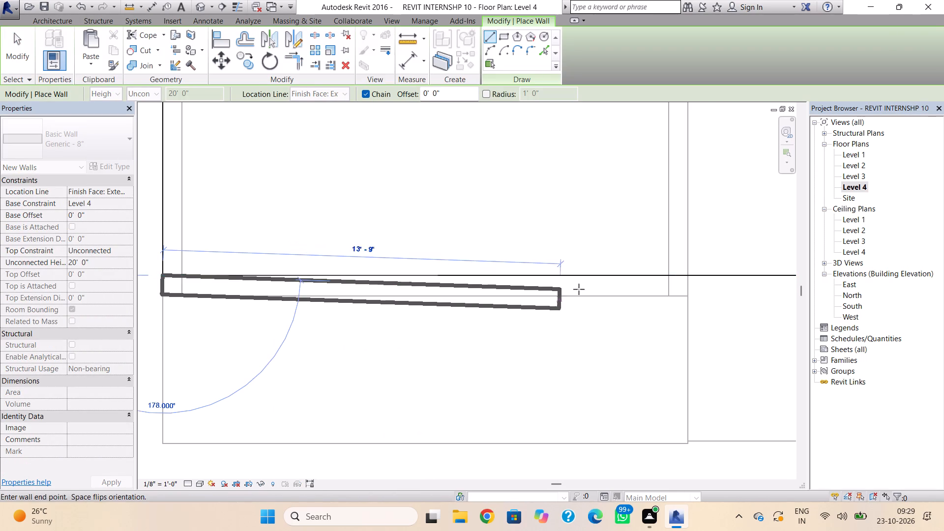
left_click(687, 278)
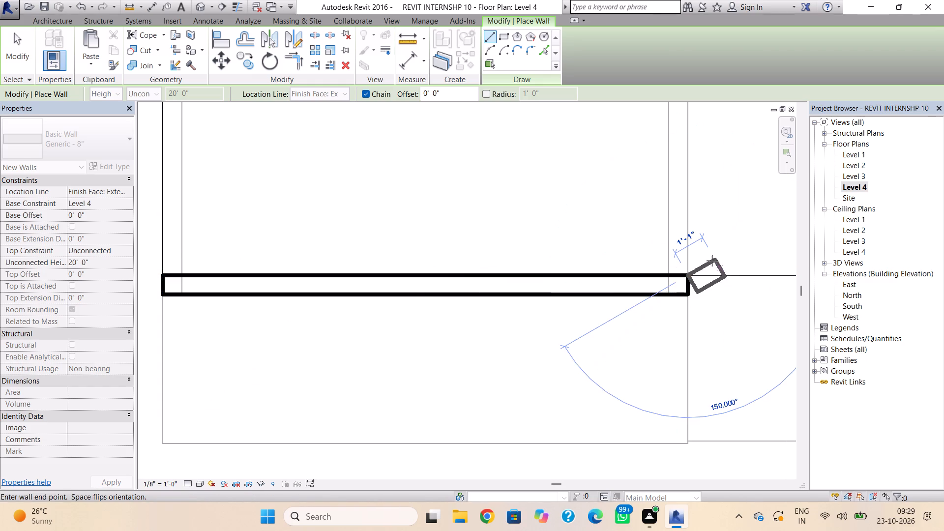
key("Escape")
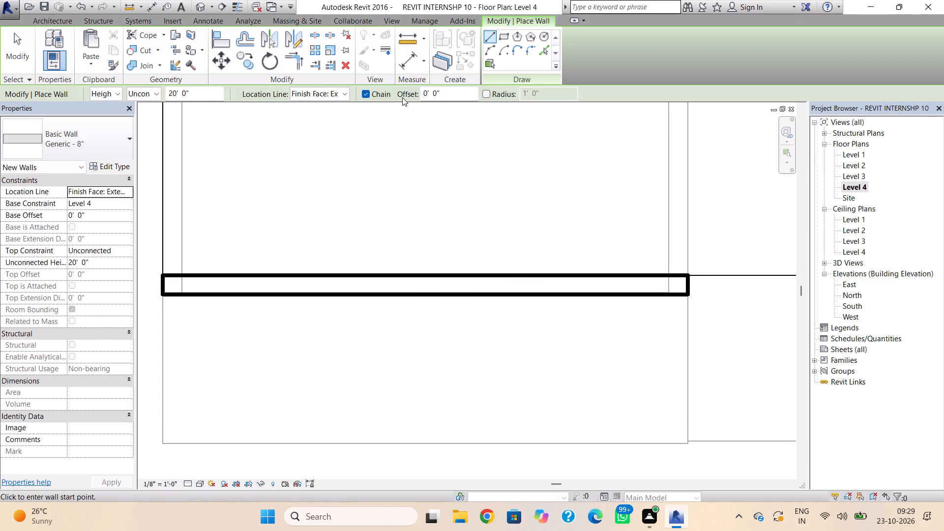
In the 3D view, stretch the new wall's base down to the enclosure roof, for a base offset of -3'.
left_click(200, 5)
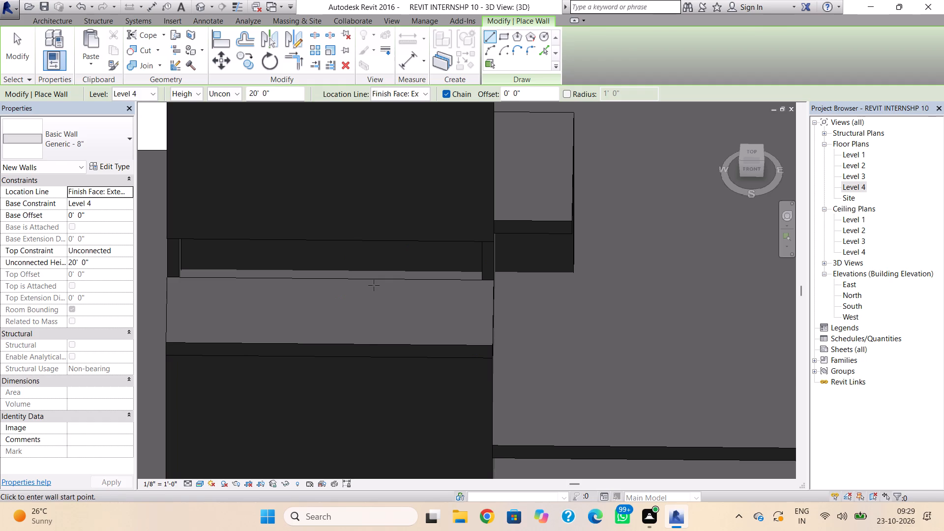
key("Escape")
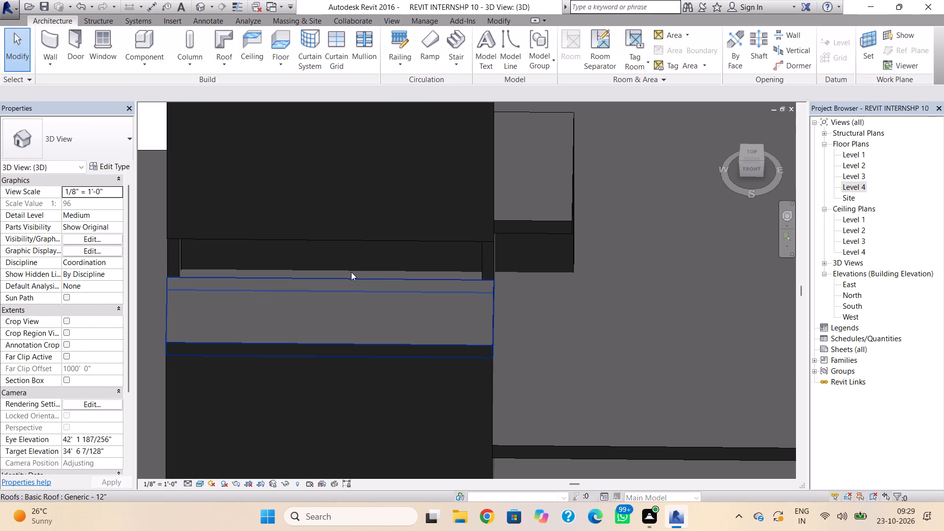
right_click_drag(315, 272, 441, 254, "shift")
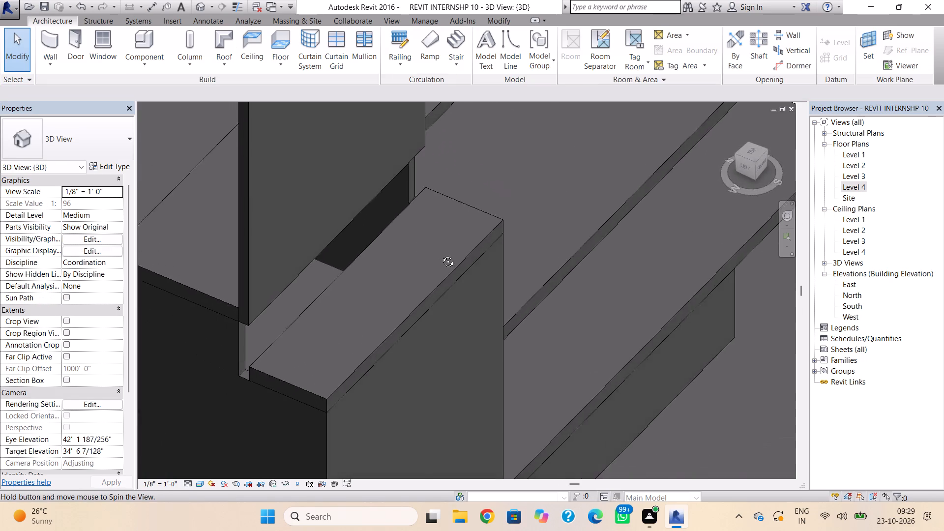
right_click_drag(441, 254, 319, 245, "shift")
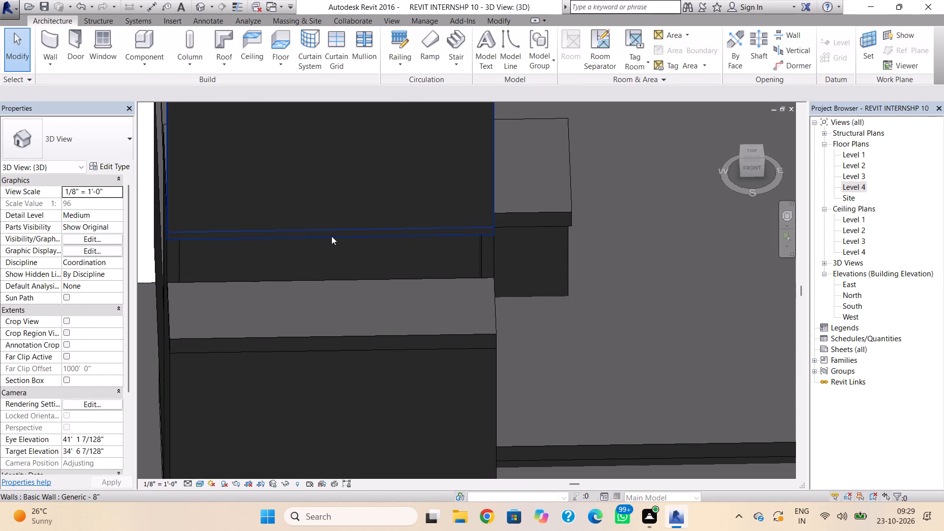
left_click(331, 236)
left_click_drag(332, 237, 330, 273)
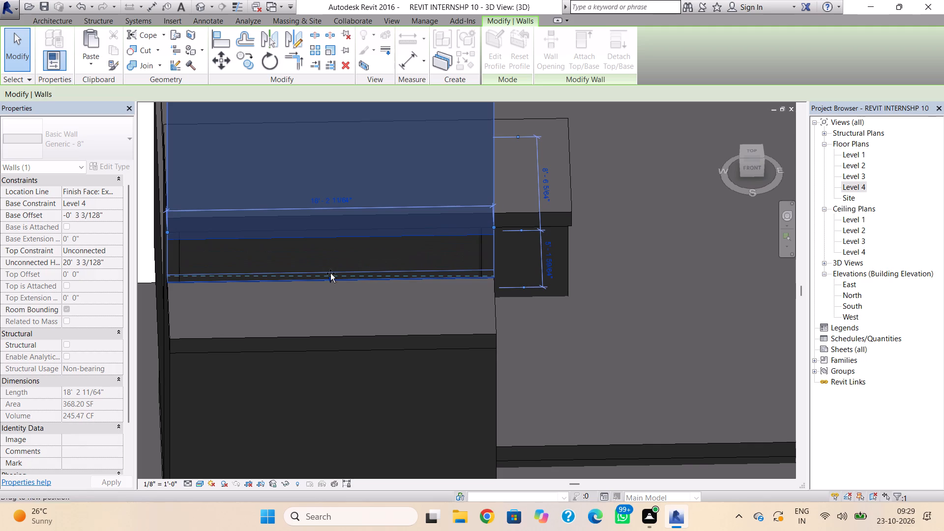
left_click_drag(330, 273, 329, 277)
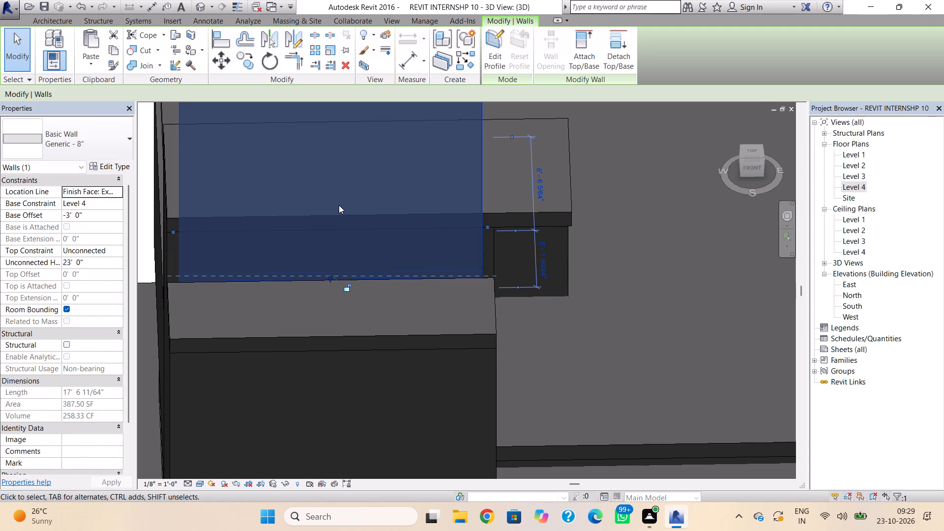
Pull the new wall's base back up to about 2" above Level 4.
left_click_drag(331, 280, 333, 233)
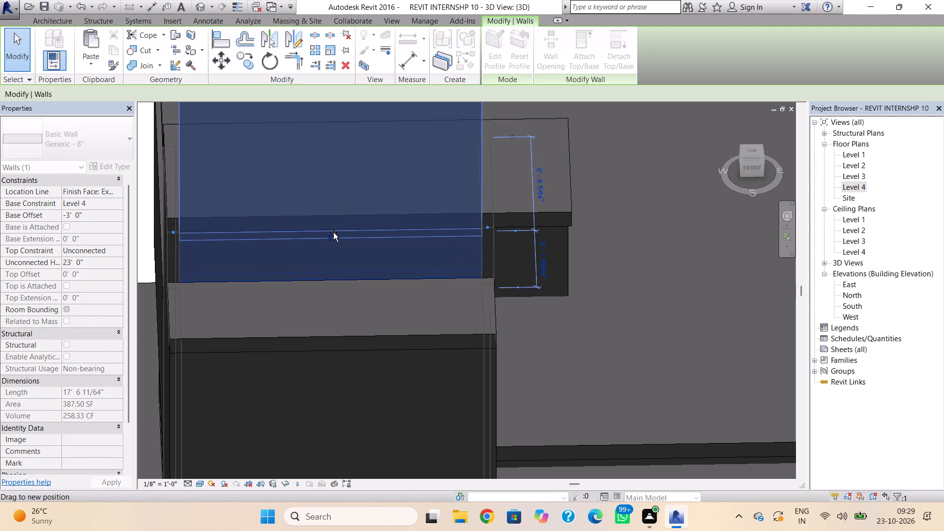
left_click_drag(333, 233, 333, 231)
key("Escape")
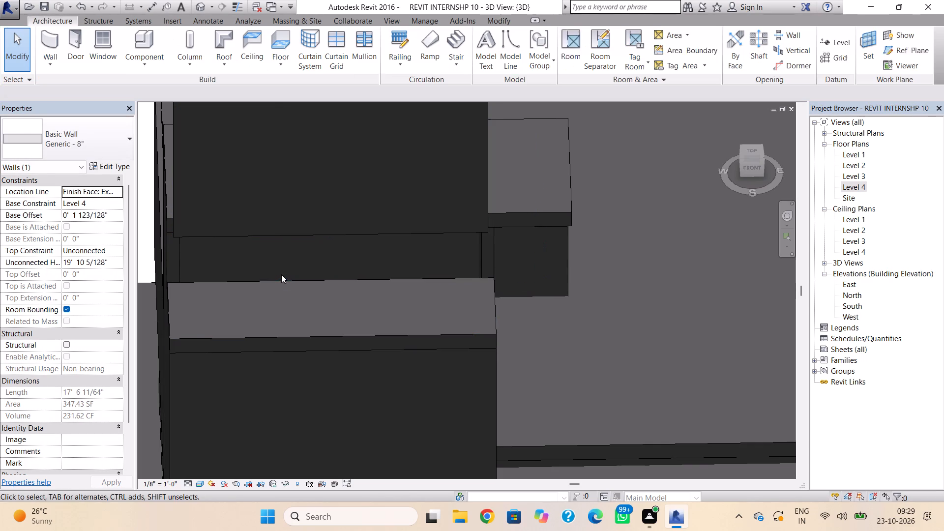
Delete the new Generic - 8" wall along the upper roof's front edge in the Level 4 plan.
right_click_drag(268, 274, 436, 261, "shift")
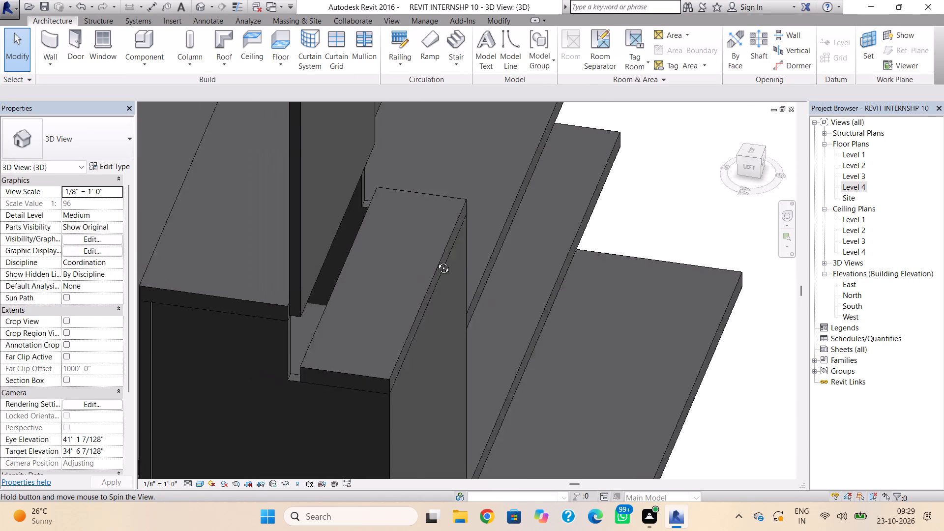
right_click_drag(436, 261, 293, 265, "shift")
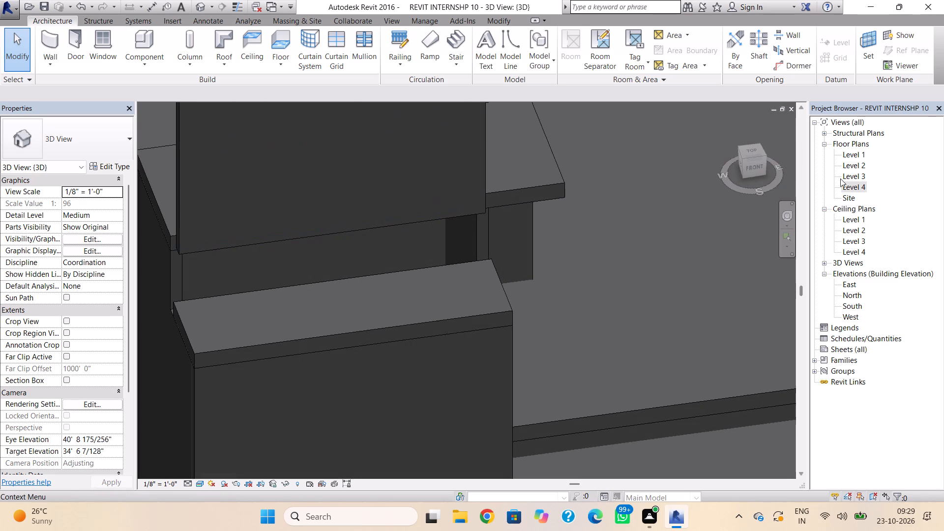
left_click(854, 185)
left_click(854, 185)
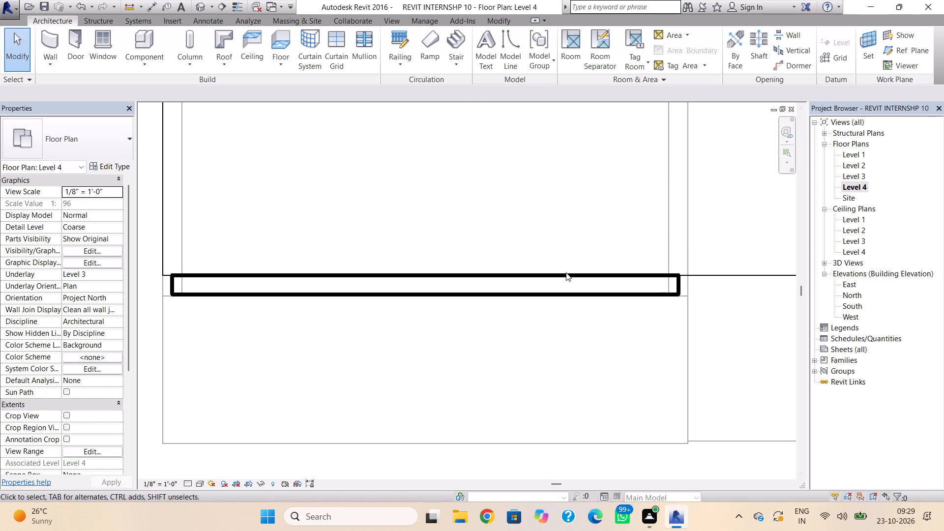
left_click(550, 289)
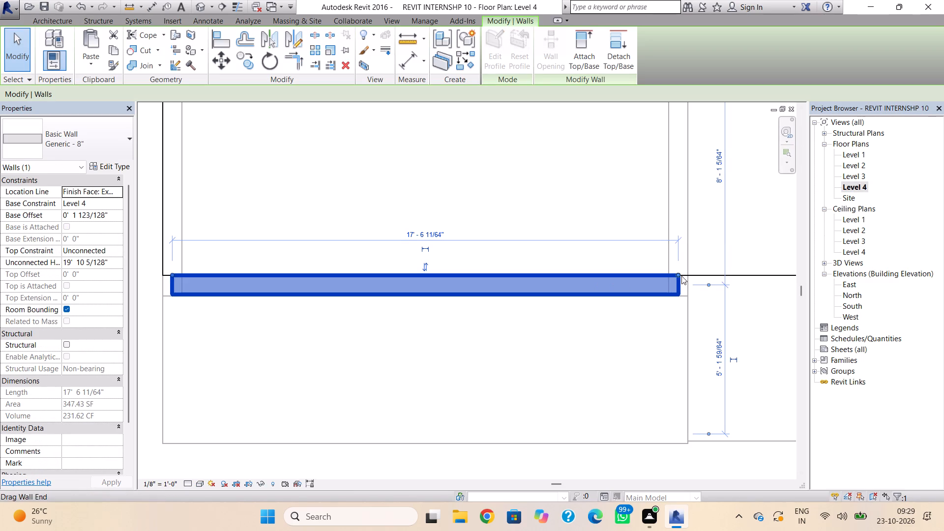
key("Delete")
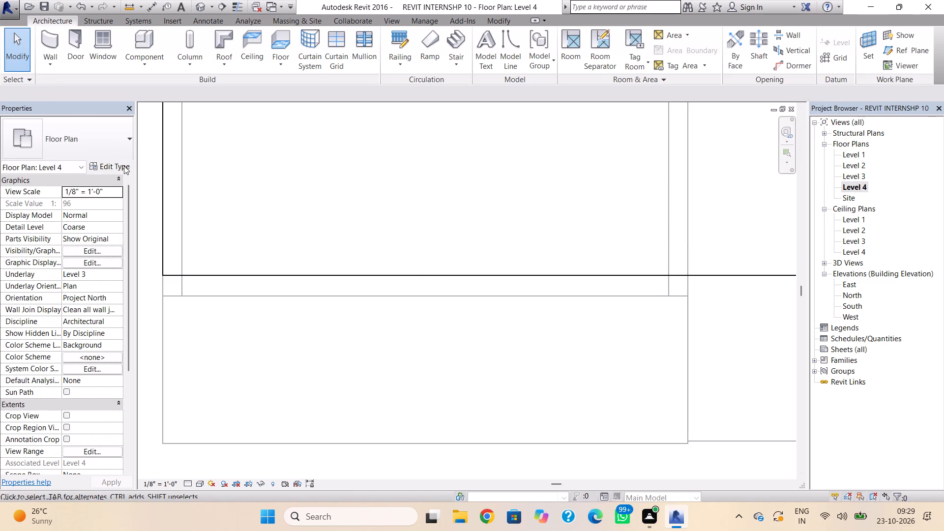
Draw a Generic - 12" wall about 18'-2" long along the upper roof's front edge on Level 4, and show it in 3D.
left_click(52, 40)
left_click(56, 136)
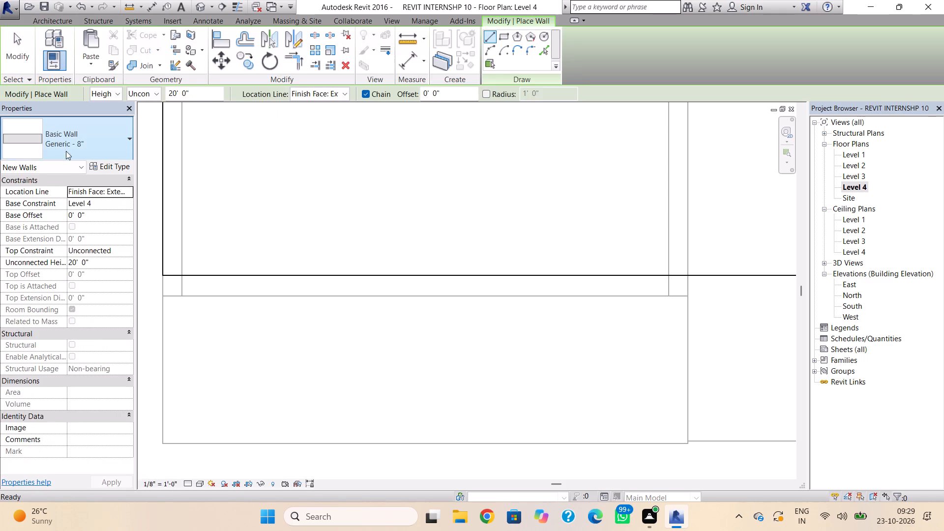
left_click(82, 273)
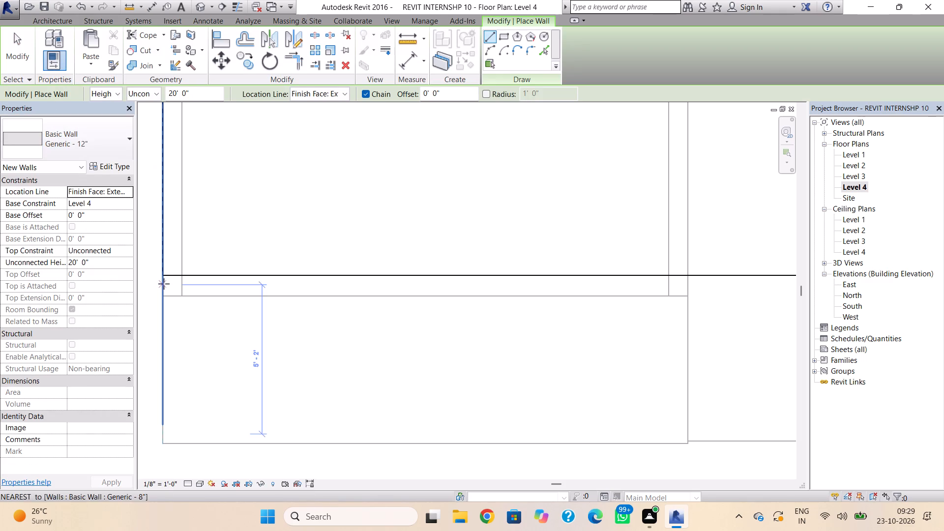
left_click(164, 278)
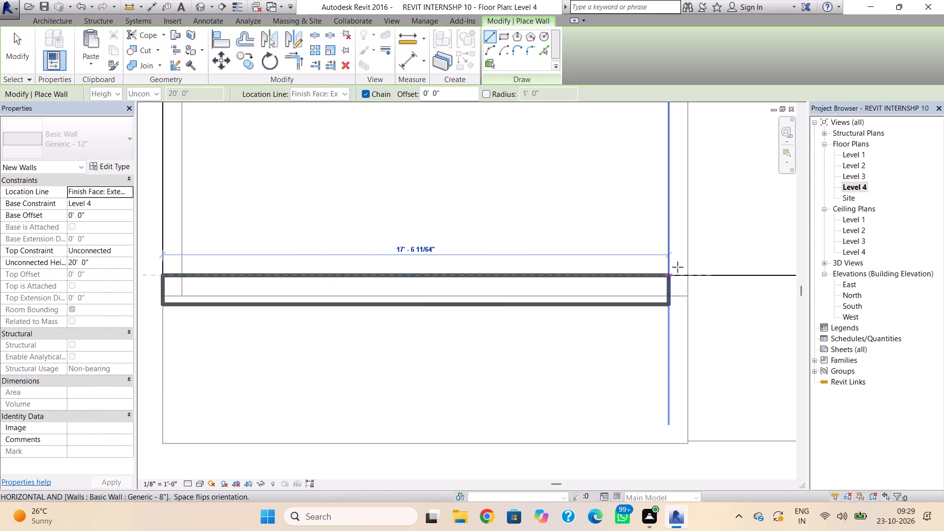
left_click(690, 270)
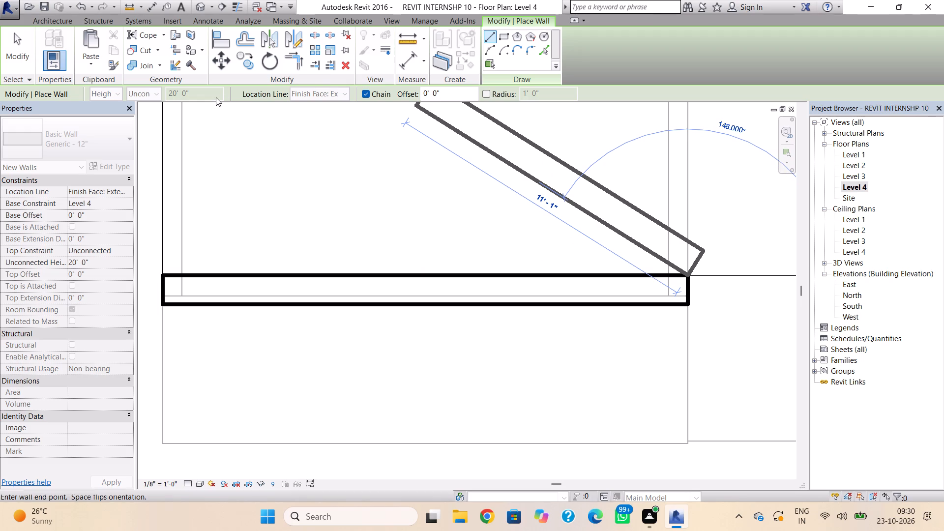
key("Escape")
left_click(198, 11)
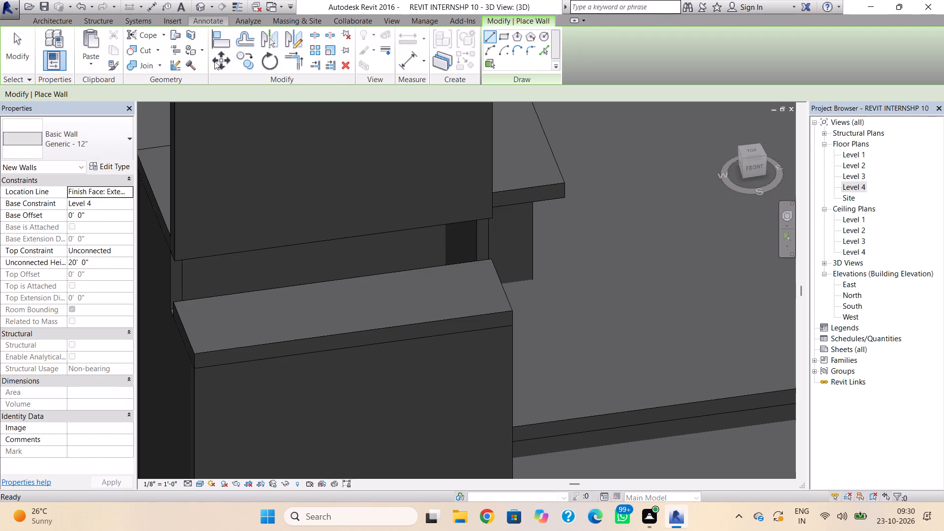
scroll(291, 235, "down", 1)
middle_click_drag(295, 241, 295, 258)
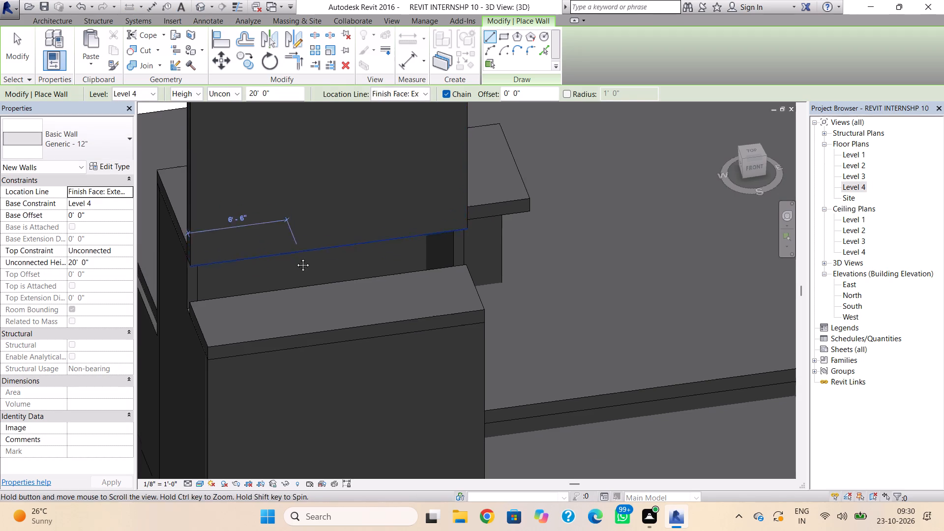
Lower the top of the new Generic - 12" wall to an unconnected height of about 4'-9".
middle_click_drag(295, 258, 297, 342)
scroll(323, 295, "down", 2)
key("Escape")
left_click(337, 136)
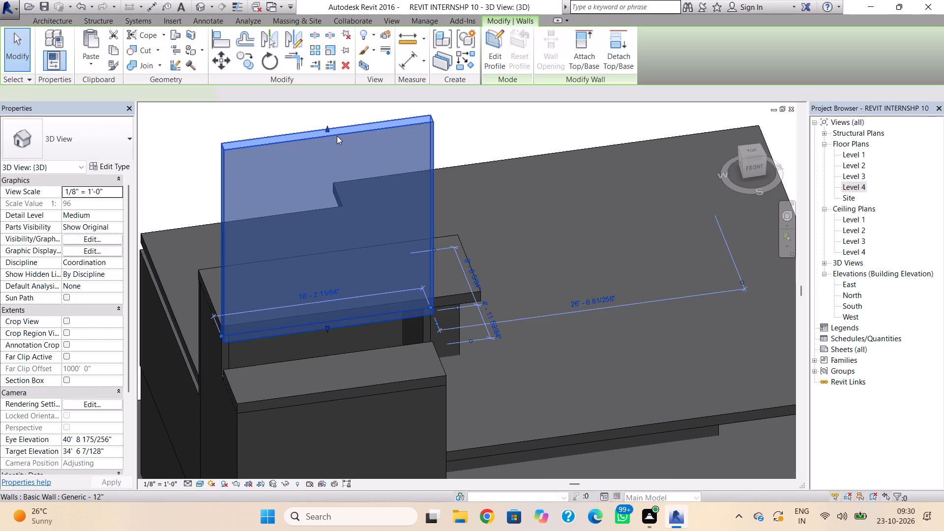
left_click_drag(330, 128, 333, 260)
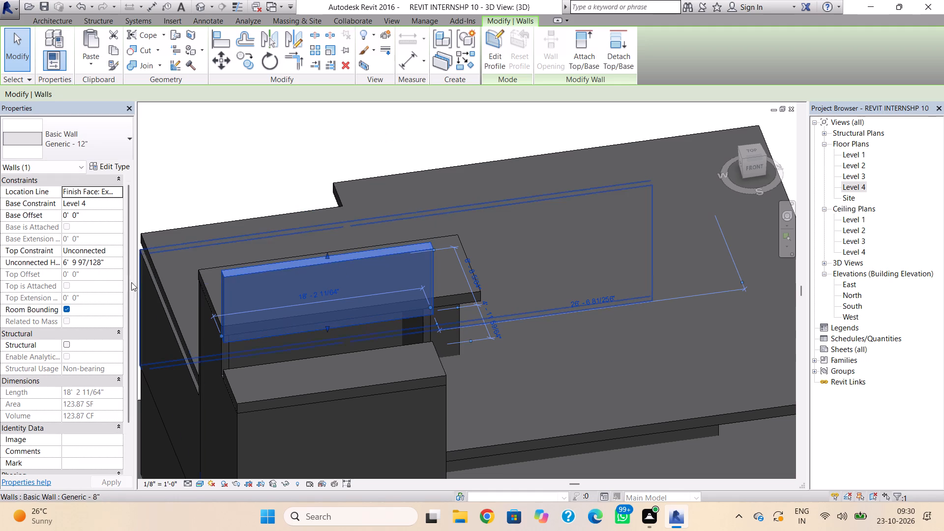
left_click_drag(328, 258, 330, 272)
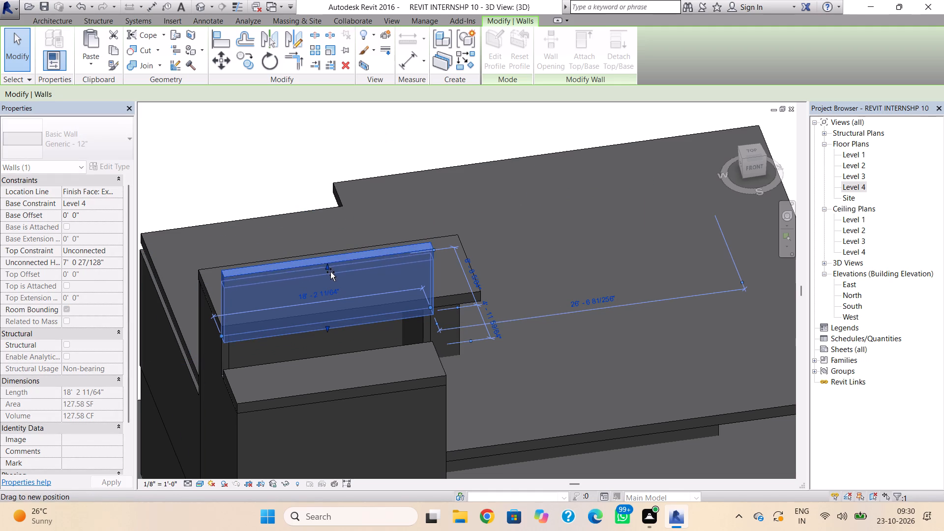
left_click_drag(330, 272, 330, 274)
left_click_drag(329, 270, 329, 273)
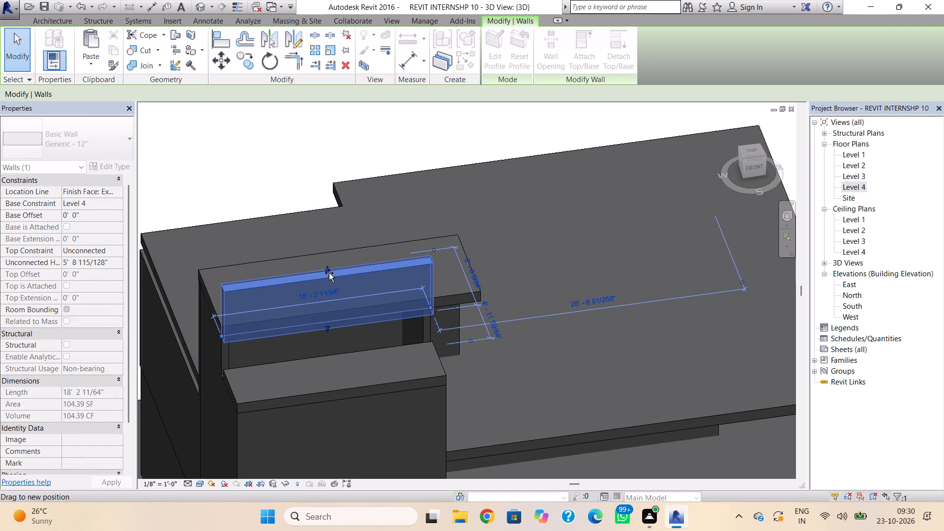
left_click_drag(329, 273, 329, 279)
key("Escape")
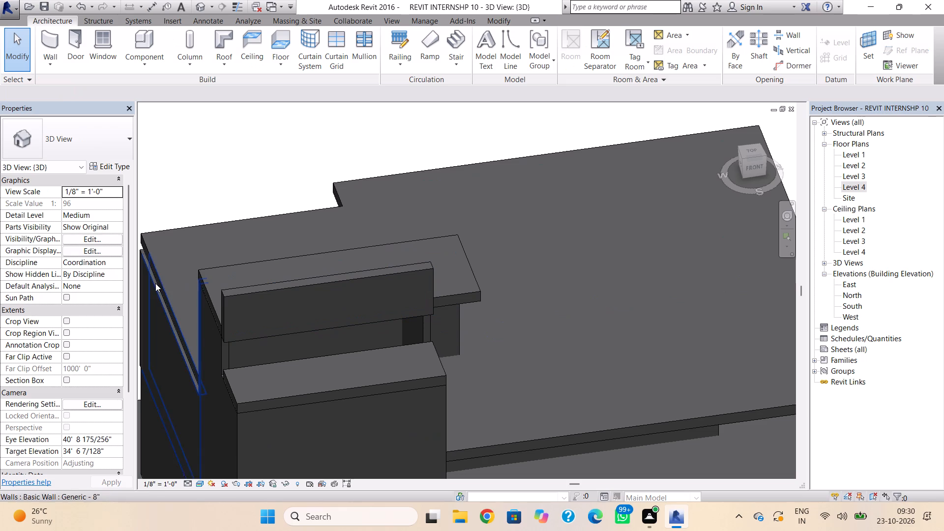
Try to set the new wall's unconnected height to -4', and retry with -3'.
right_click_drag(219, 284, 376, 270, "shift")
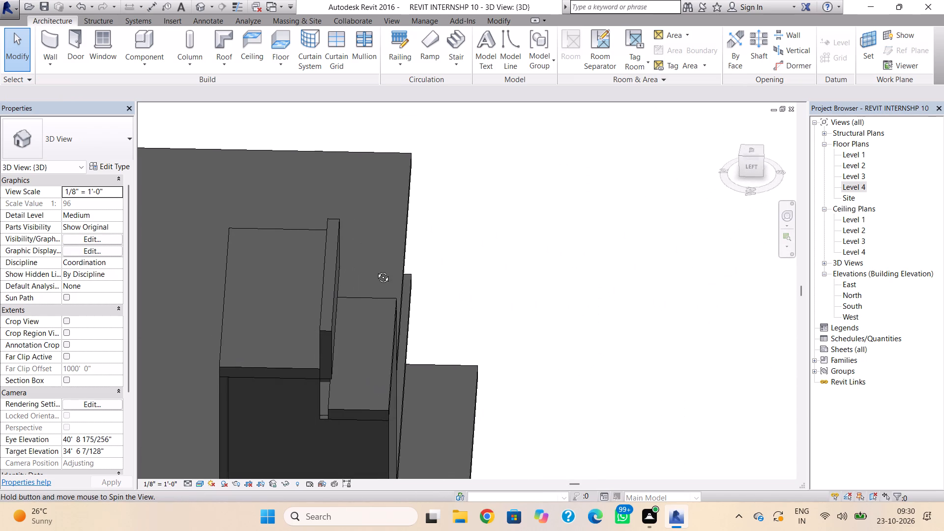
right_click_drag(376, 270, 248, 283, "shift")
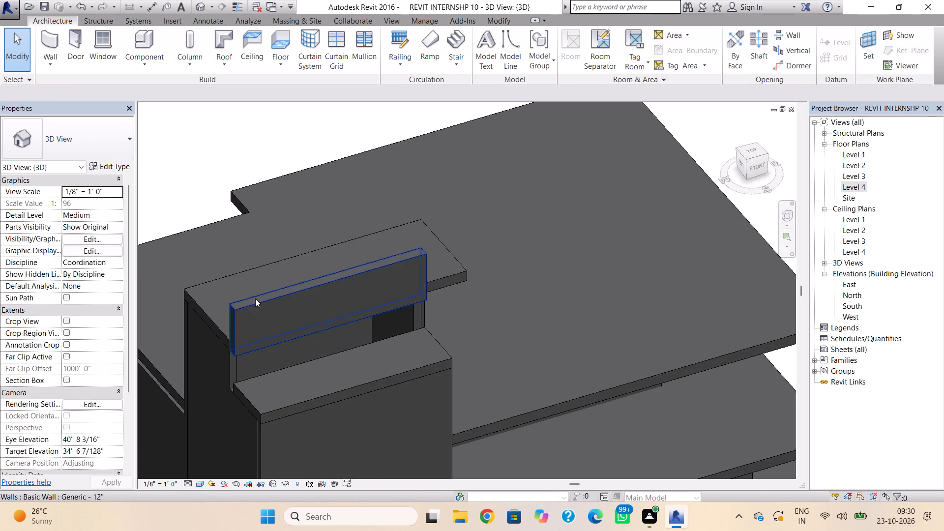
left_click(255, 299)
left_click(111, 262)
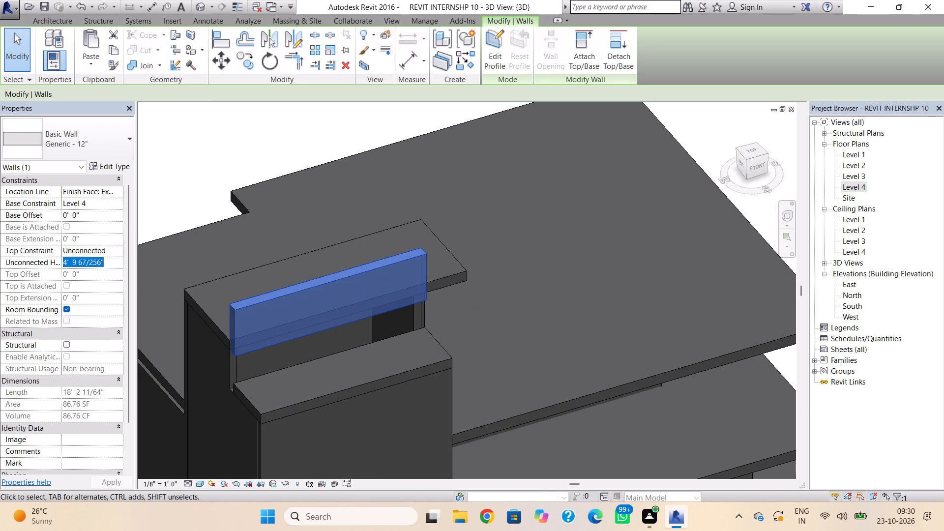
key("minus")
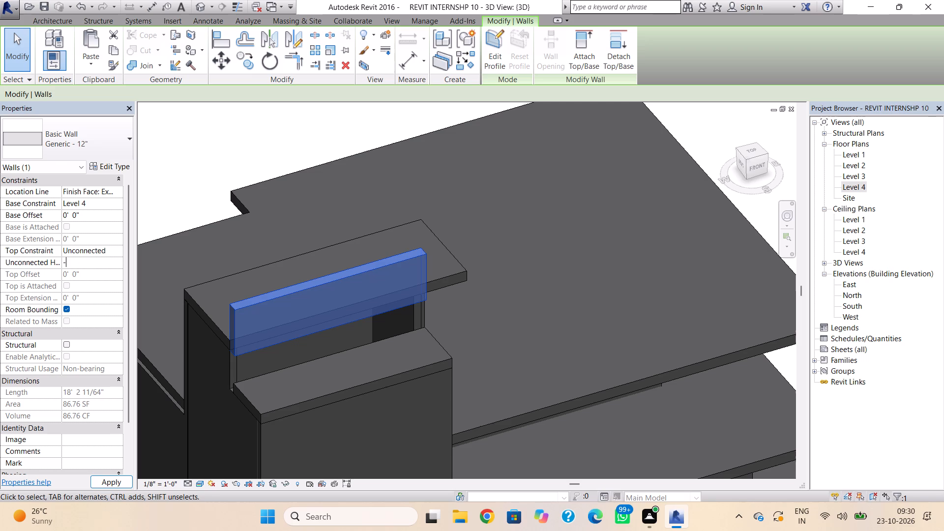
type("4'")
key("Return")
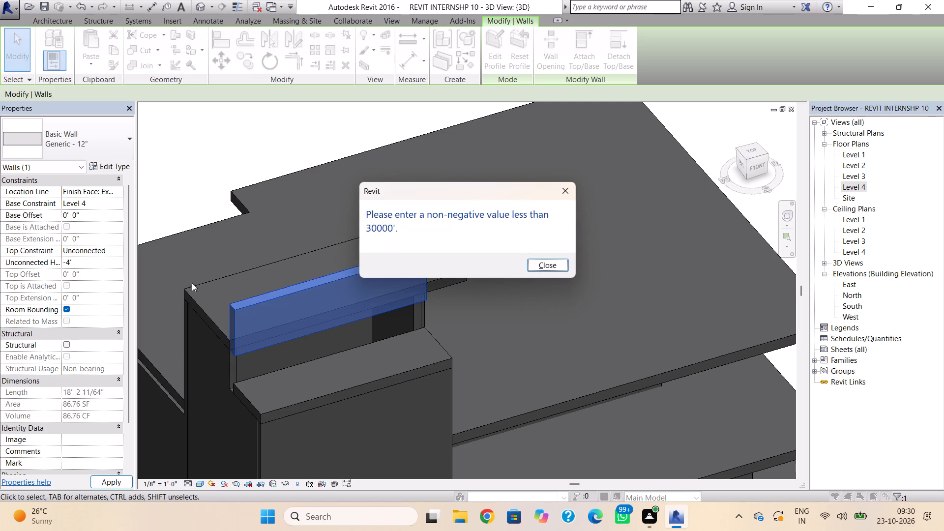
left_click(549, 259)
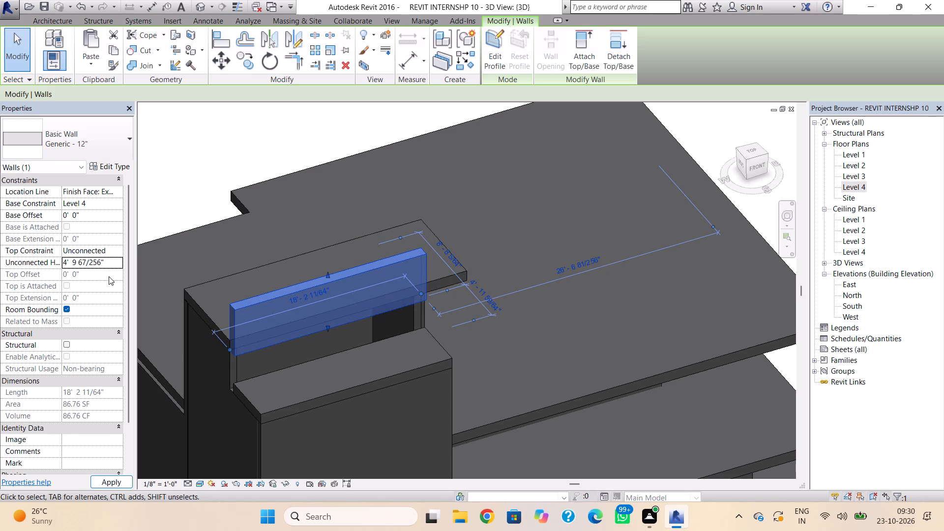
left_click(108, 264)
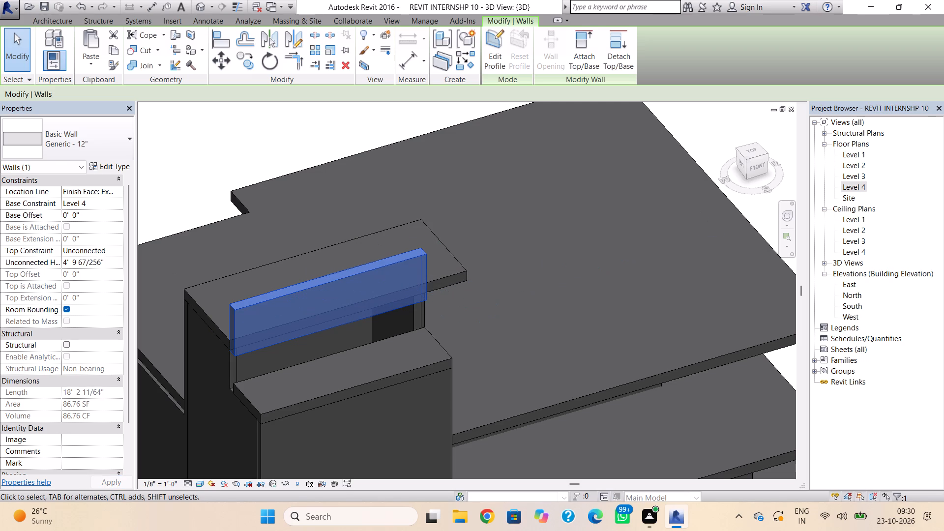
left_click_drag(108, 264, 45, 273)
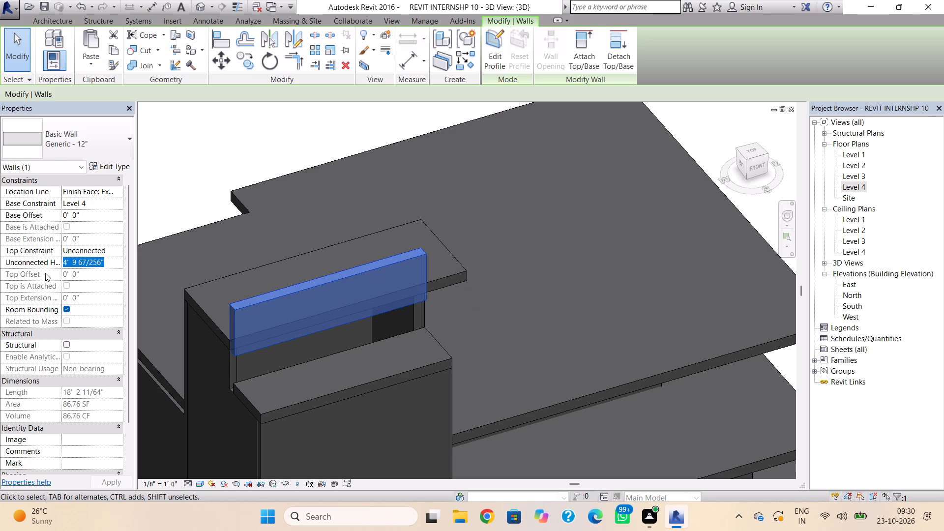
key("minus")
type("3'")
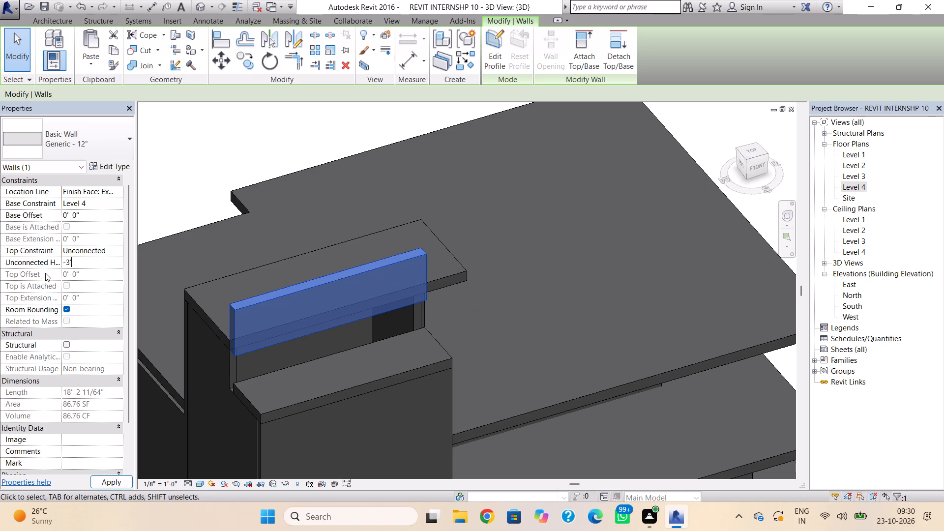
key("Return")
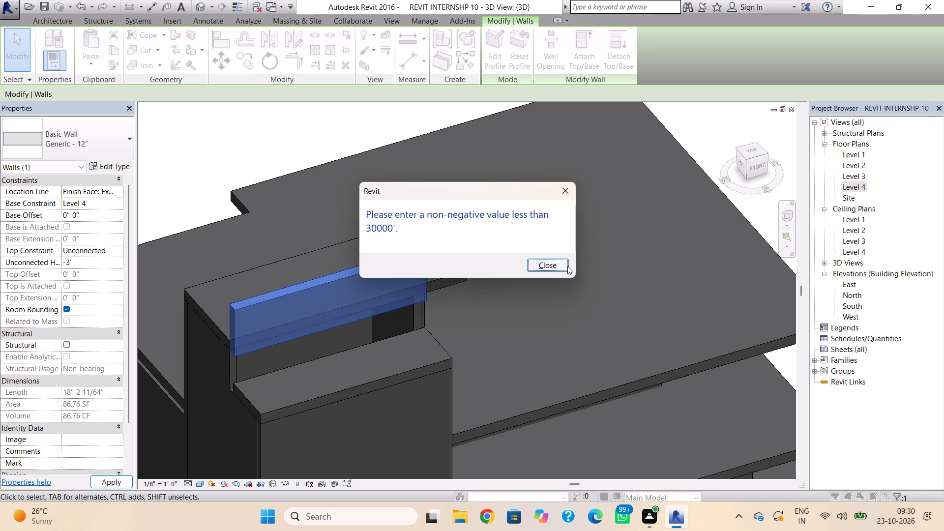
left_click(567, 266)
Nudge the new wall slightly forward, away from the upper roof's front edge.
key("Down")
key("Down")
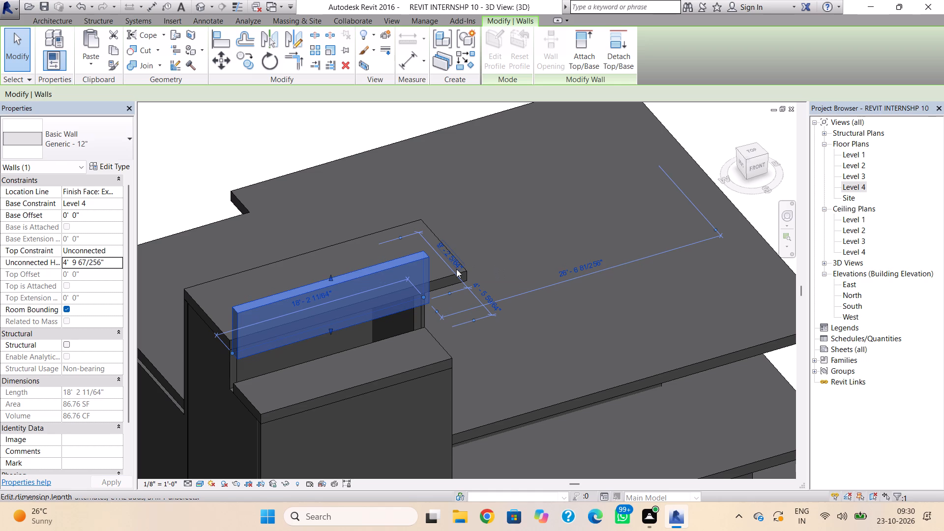
From a front view, readjust the new wall's top to an unconnected height of about 5'-1".
right_click_drag(398, 223, 311, 162, "shift")
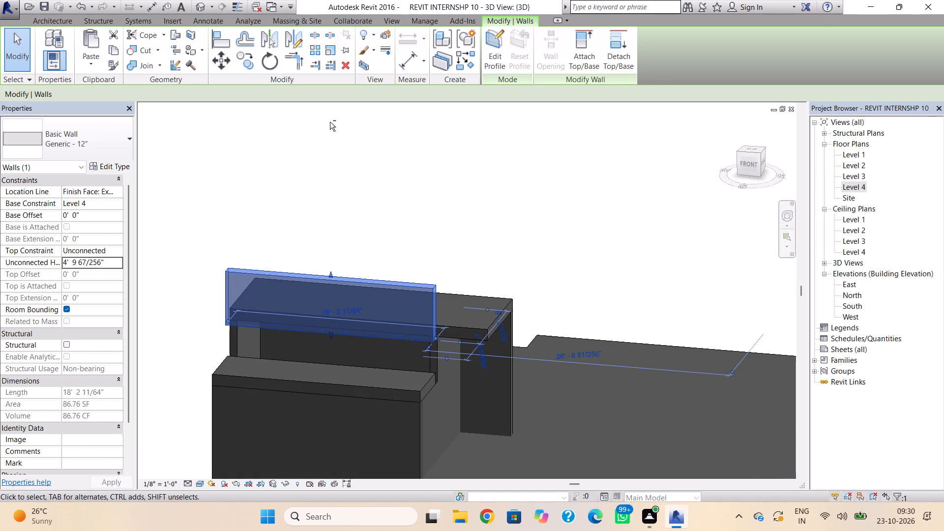
right_click_drag(322, 180, 346, 147, "shift")
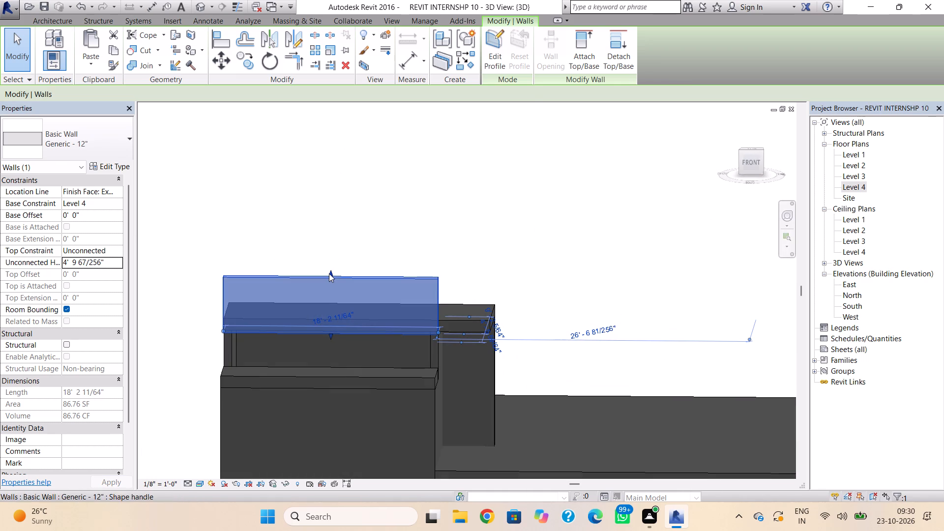
left_click_drag(329, 273, 341, 288)
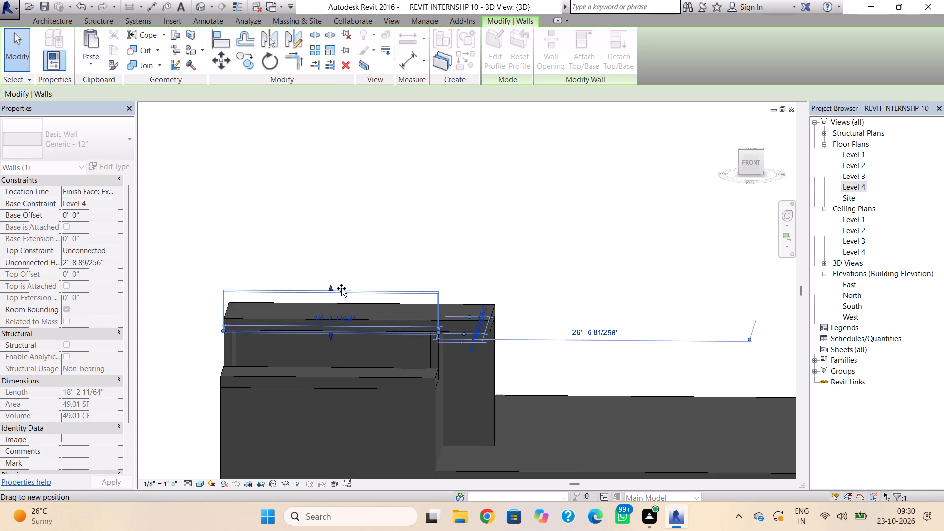
left_click_drag(341, 288, 343, 274)
key("Escape")
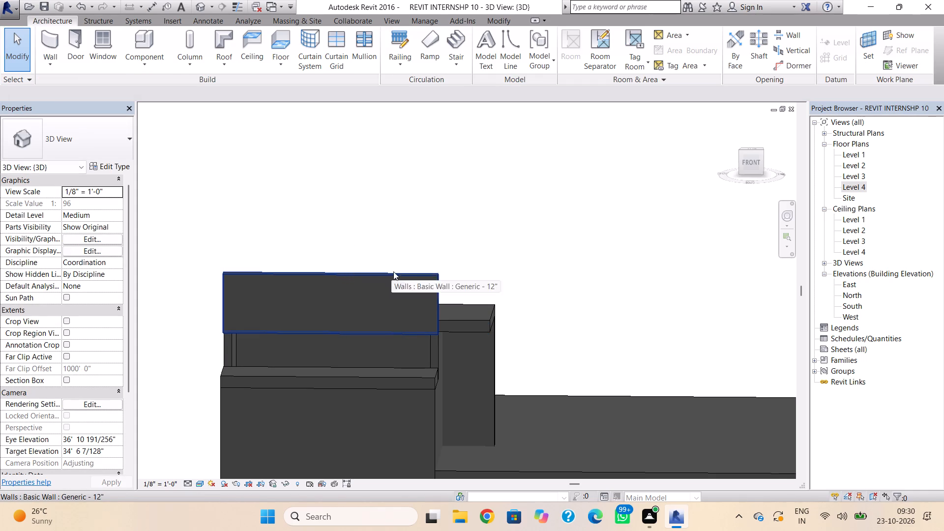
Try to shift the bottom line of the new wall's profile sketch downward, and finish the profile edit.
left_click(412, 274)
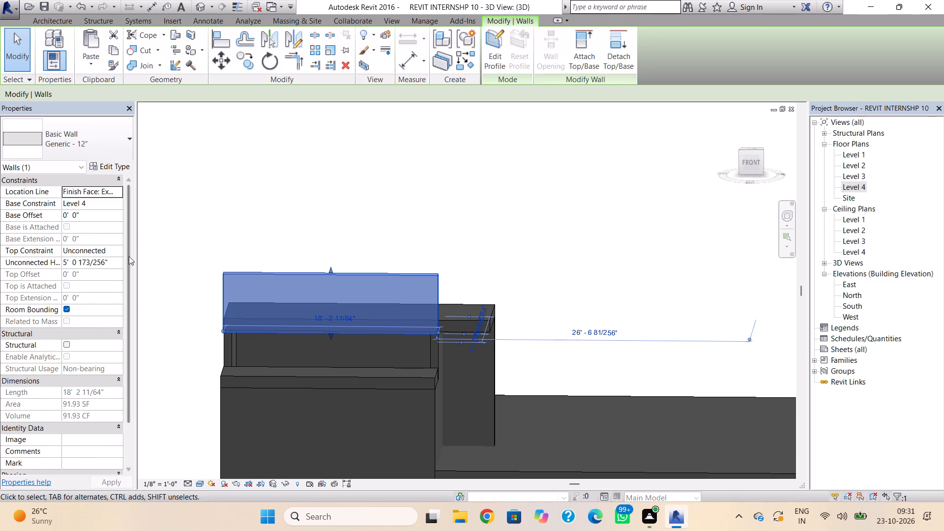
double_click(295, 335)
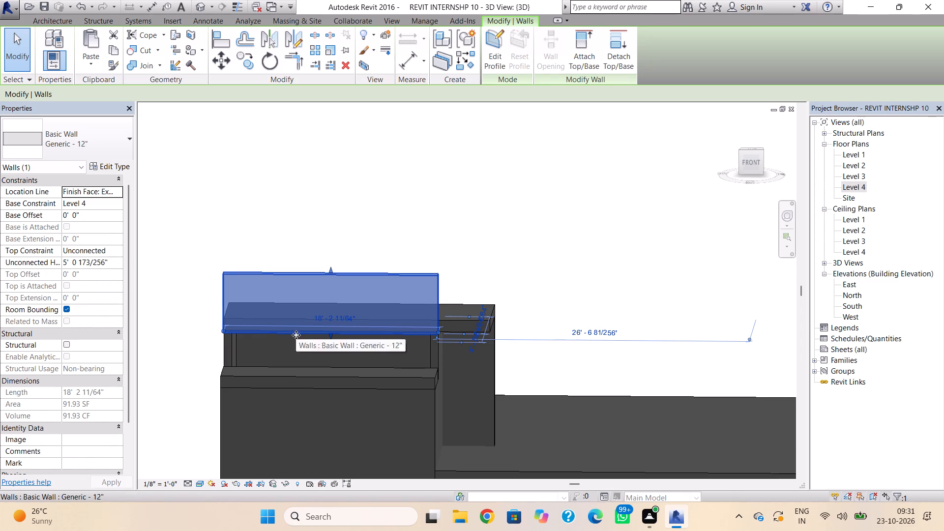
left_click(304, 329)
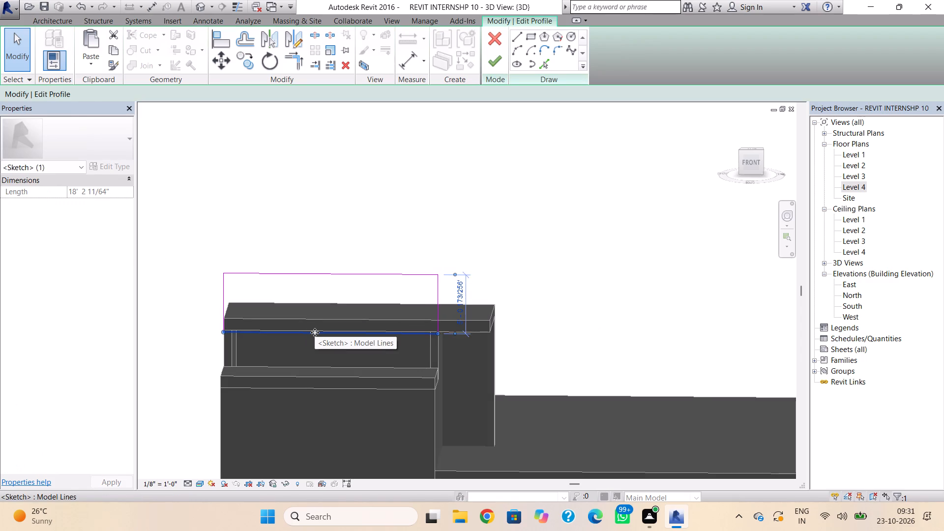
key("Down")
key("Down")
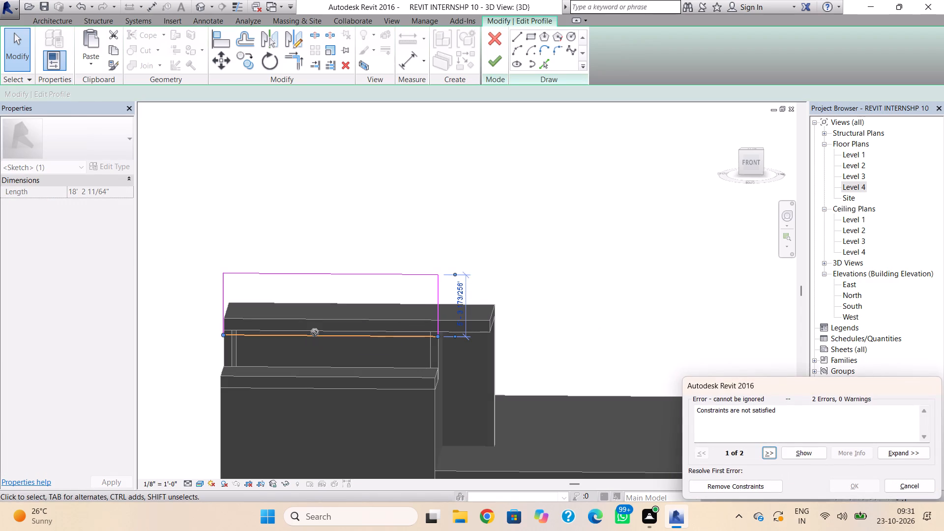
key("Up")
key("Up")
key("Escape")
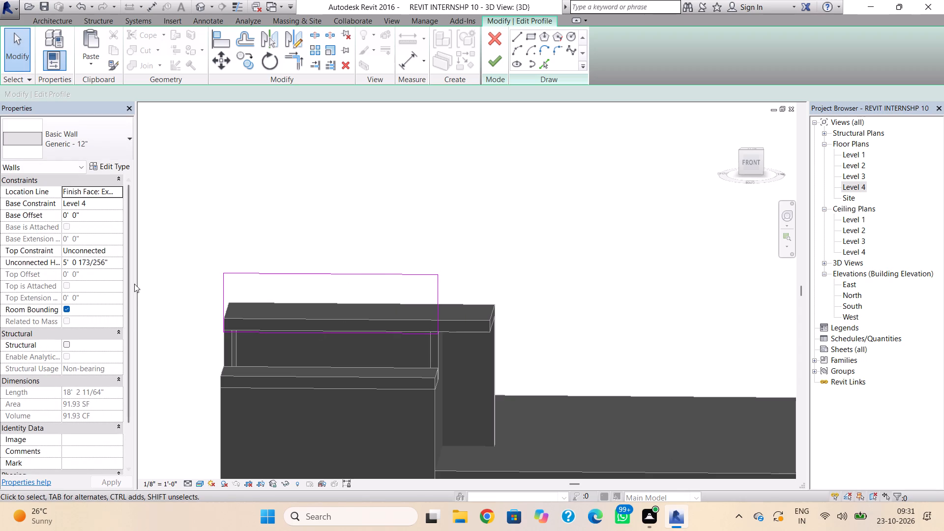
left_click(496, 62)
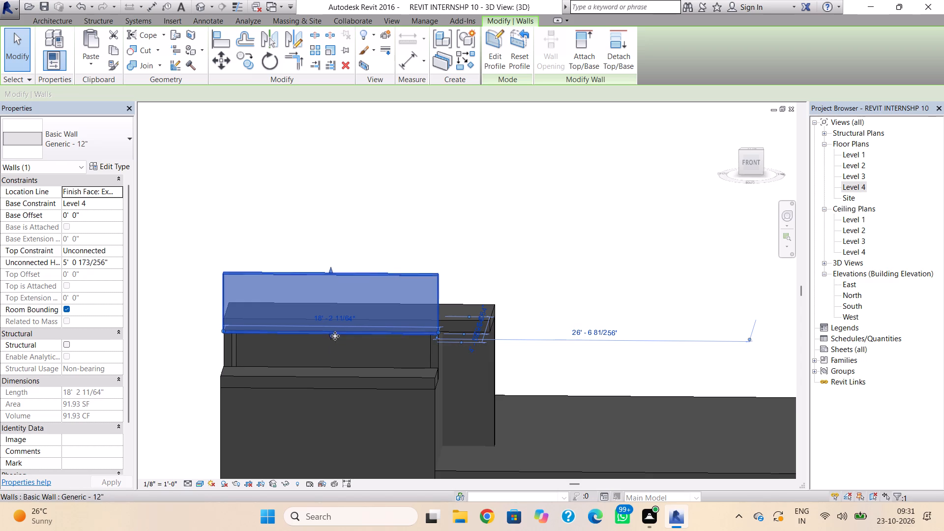
Stretch the new wall's base down onto the front enclosure's lower roof, for a base offset of -4'.
left_click_drag(326, 337, 325, 383)
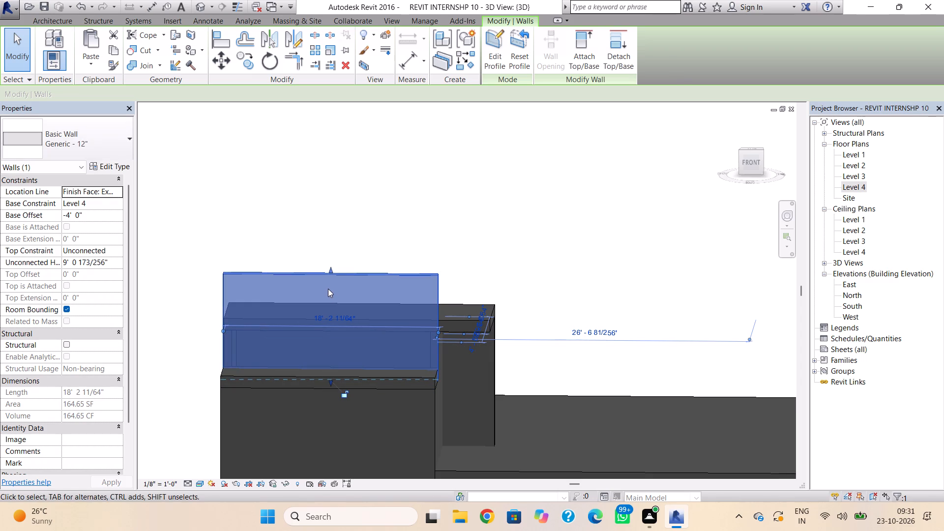
left_click(401, 242)
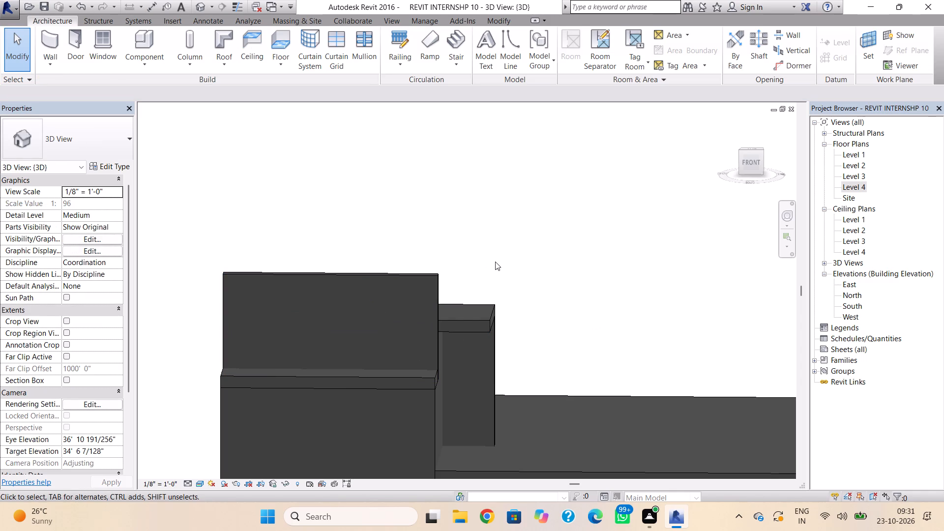
From the building's right side, nudge the new wall back against the upper roof's front edge.
right_click_drag(495, 261, 356, 284, "shift")
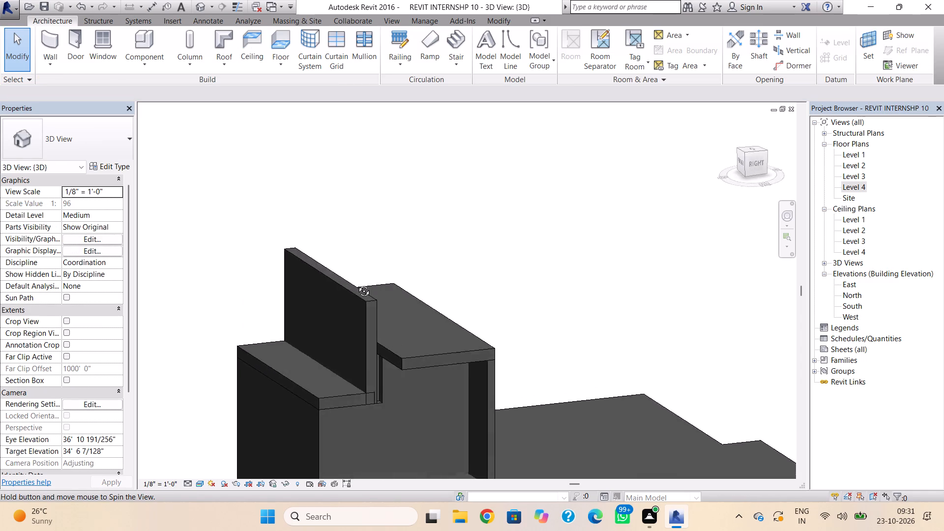
right_click_drag(356, 284, 315, 282, "shift")
left_click(331, 325)
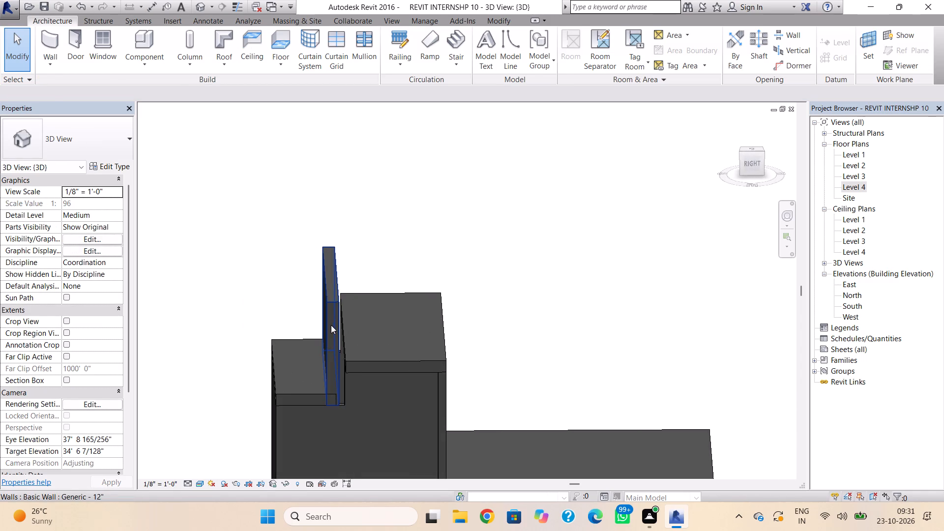
key("Right")
key("Right")
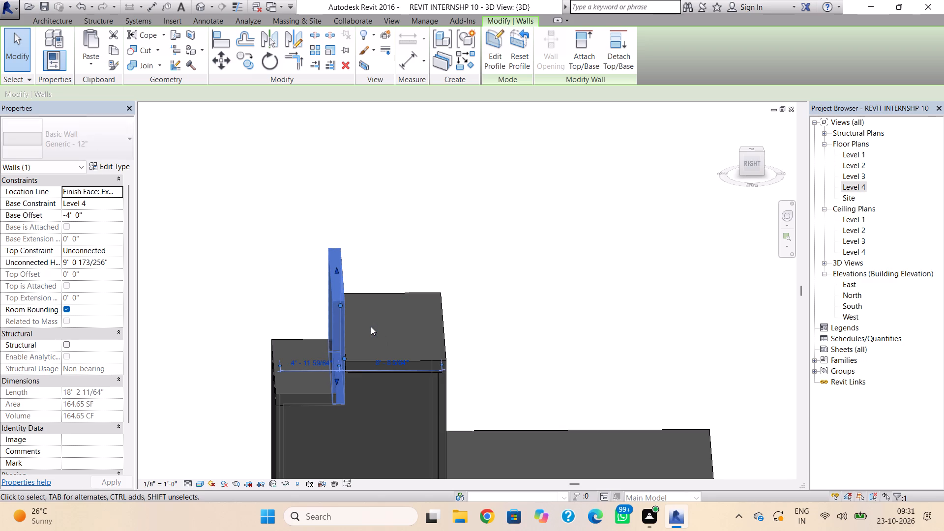
key("Escape")
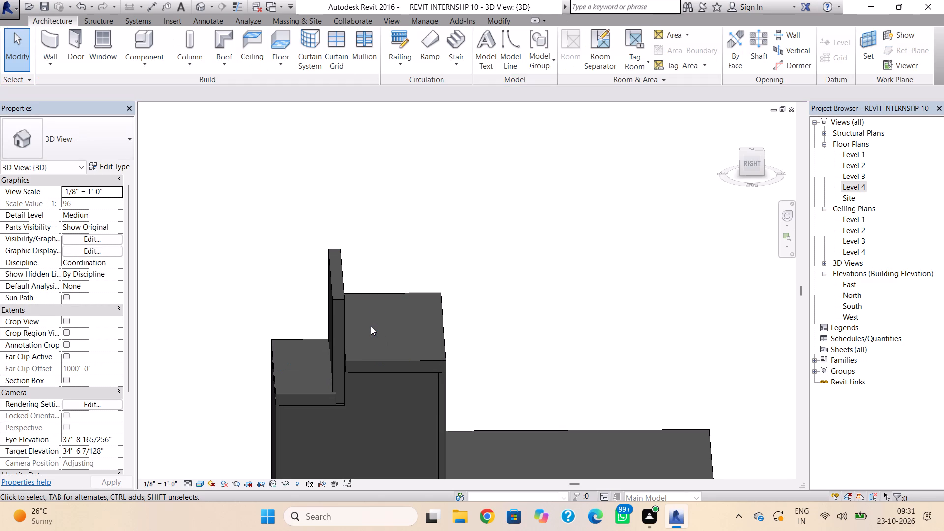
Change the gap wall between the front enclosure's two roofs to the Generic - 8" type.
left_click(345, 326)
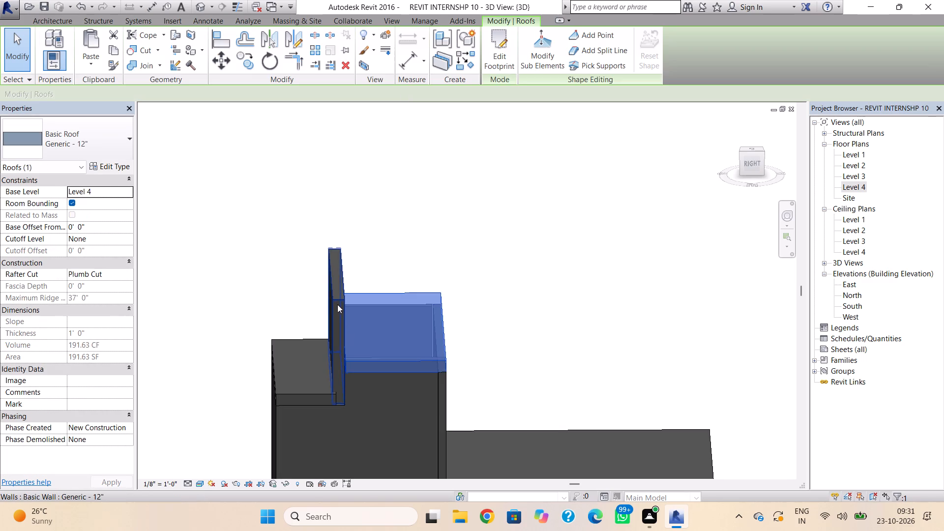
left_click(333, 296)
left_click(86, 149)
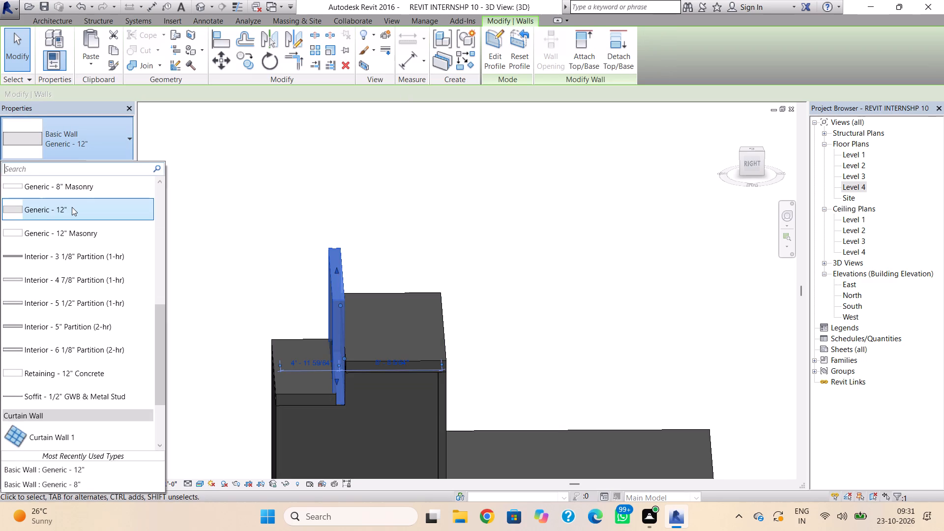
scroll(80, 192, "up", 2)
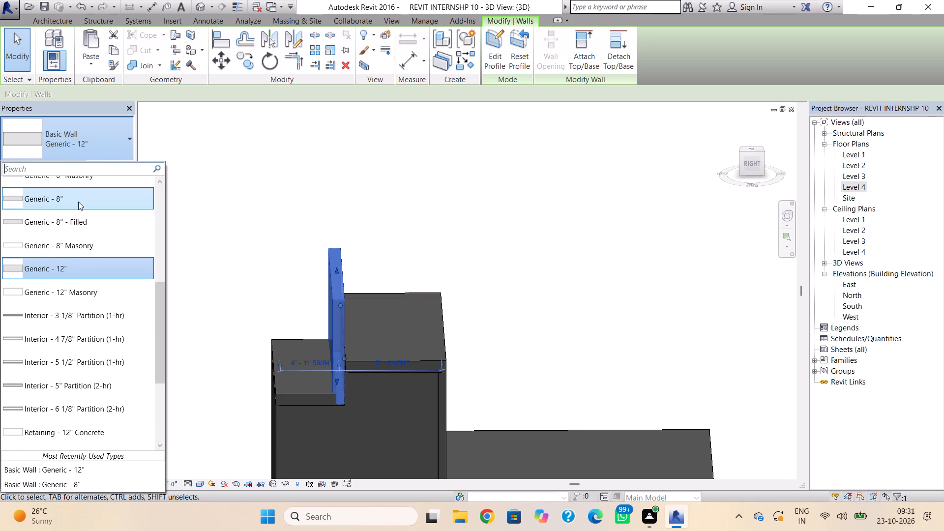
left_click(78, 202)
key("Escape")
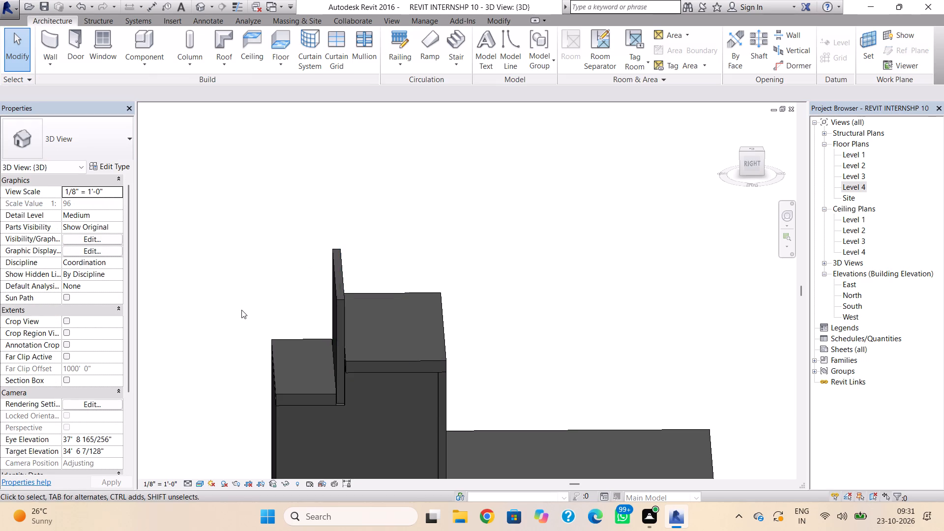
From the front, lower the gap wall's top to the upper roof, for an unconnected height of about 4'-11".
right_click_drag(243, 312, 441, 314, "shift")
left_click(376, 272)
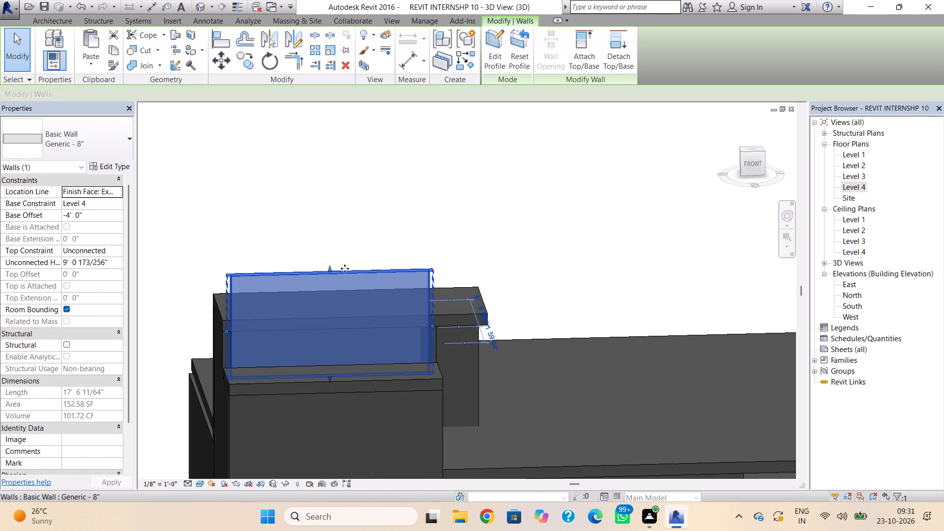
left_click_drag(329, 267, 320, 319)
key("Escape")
In the Level 4 plan, delete the Generic - 8" gap wall along the upper roof's front edge.
right_click_drag(565, 299, 543, 294, "shift")
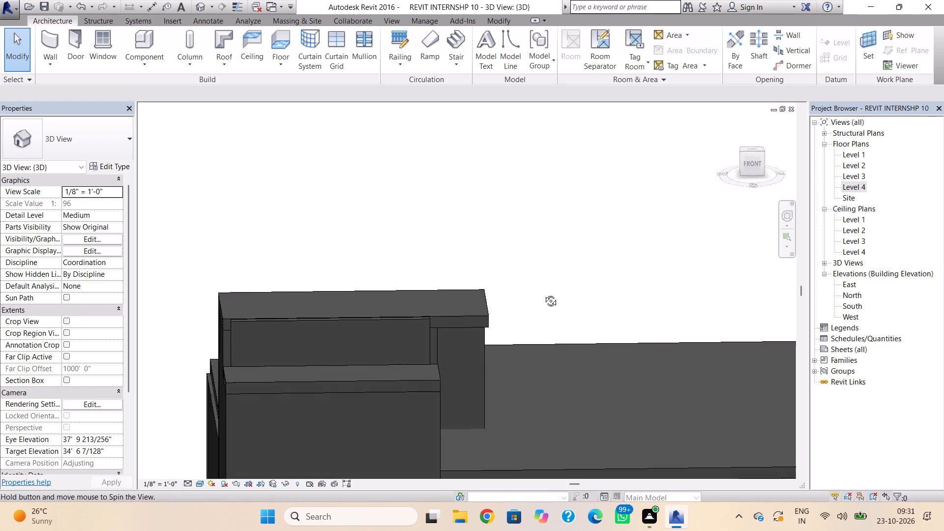
right_click_drag(543, 294, 465, 271, "shift")
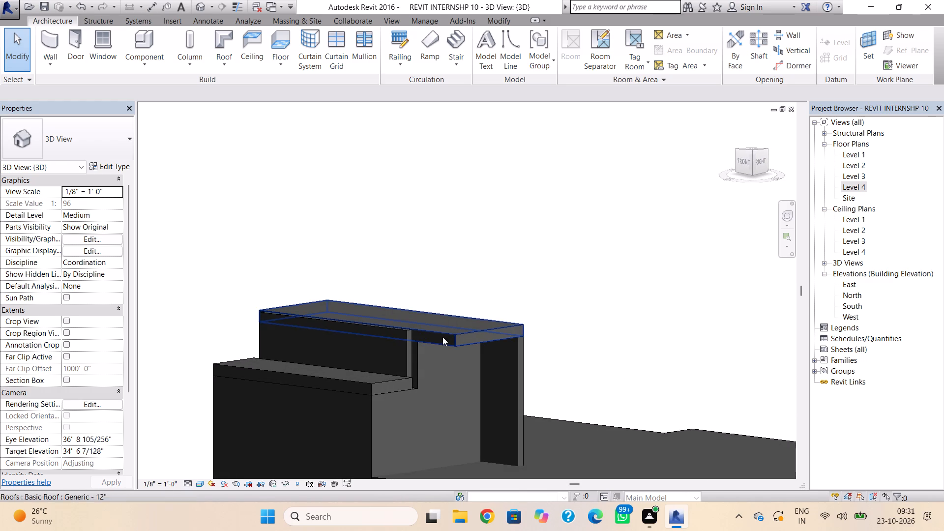
left_click(420, 355)
left_click(419, 355)
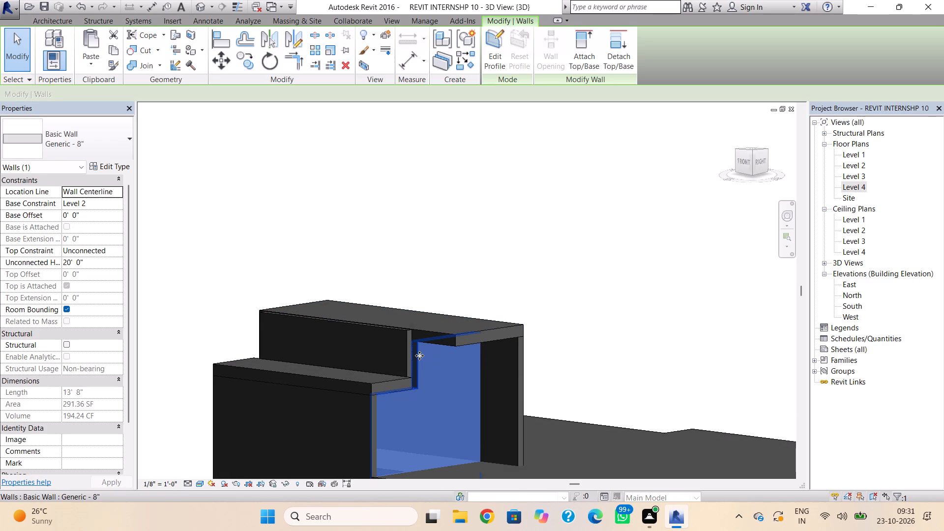
double_click(858, 186)
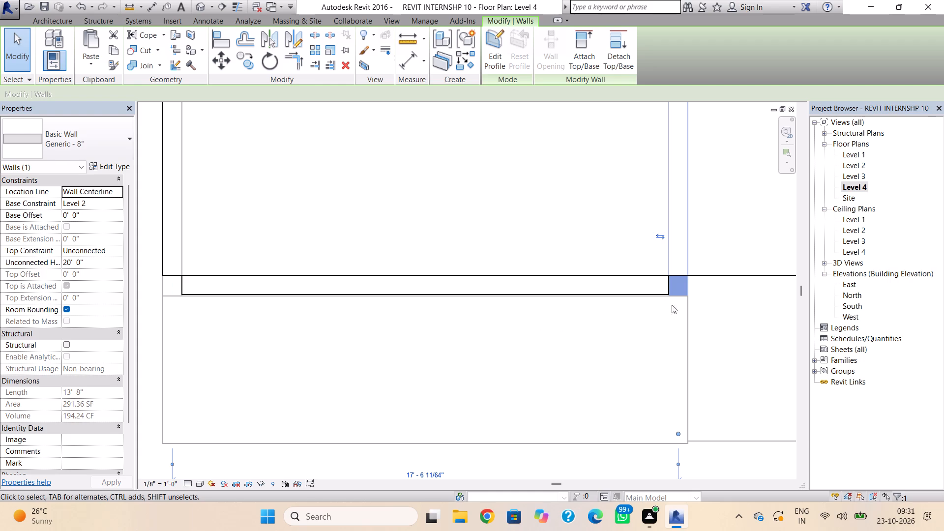
left_click(687, 276)
middle_click_drag(675, 295, 506, 351)
key("Escape")
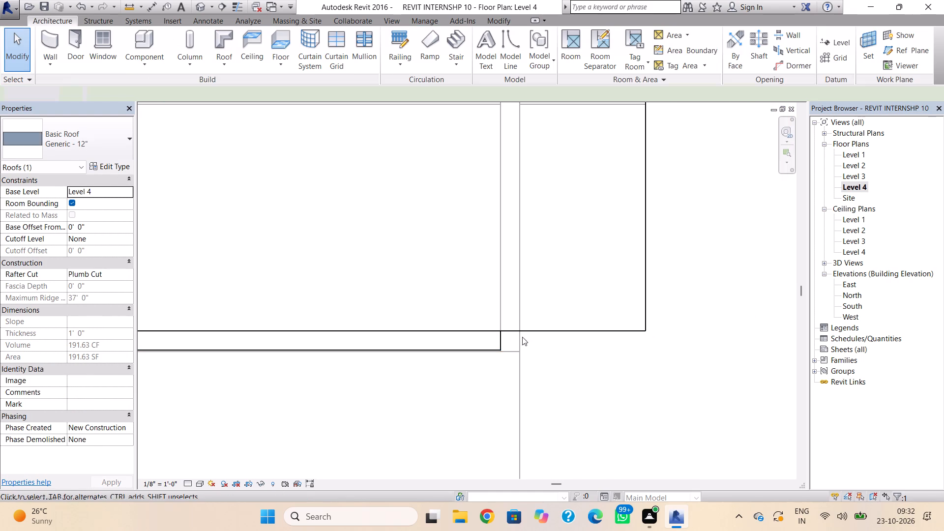
double_click(861, 177)
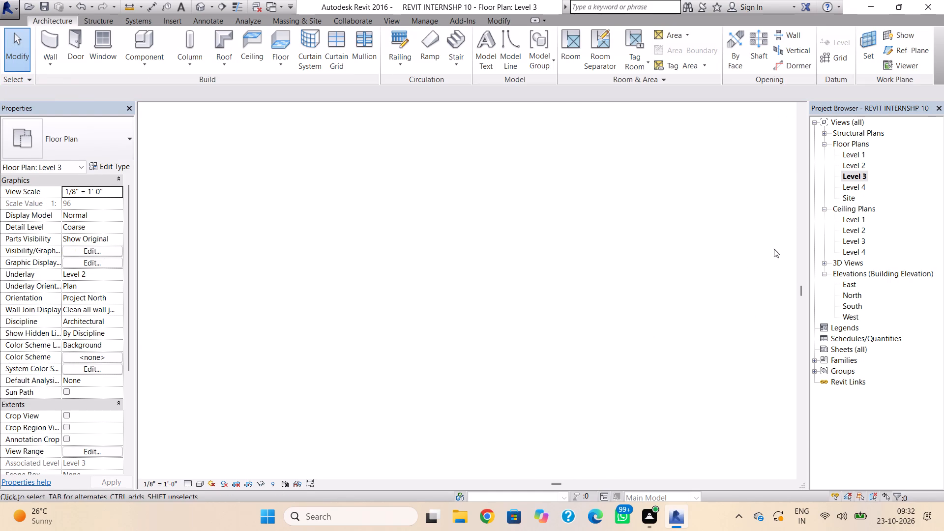
double_click(862, 186)
left_click(486, 332)
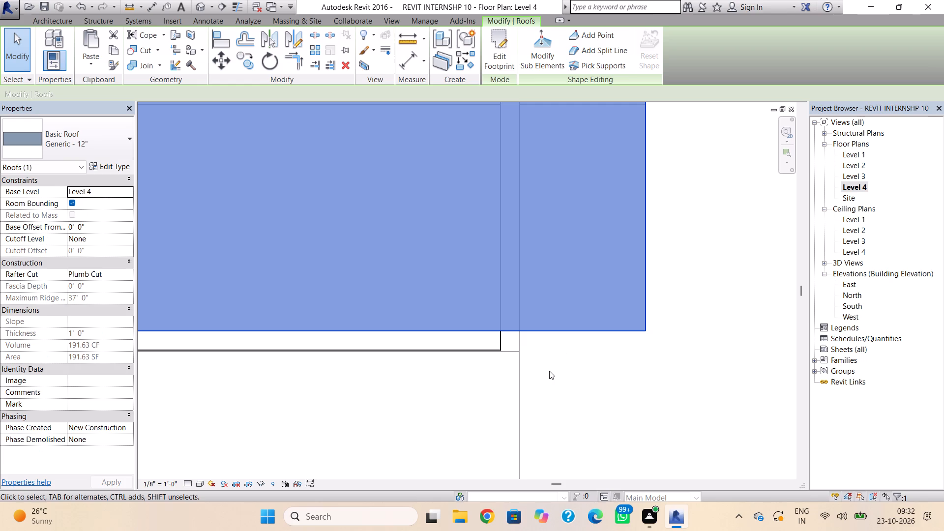
left_click(492, 346)
key("Delete")
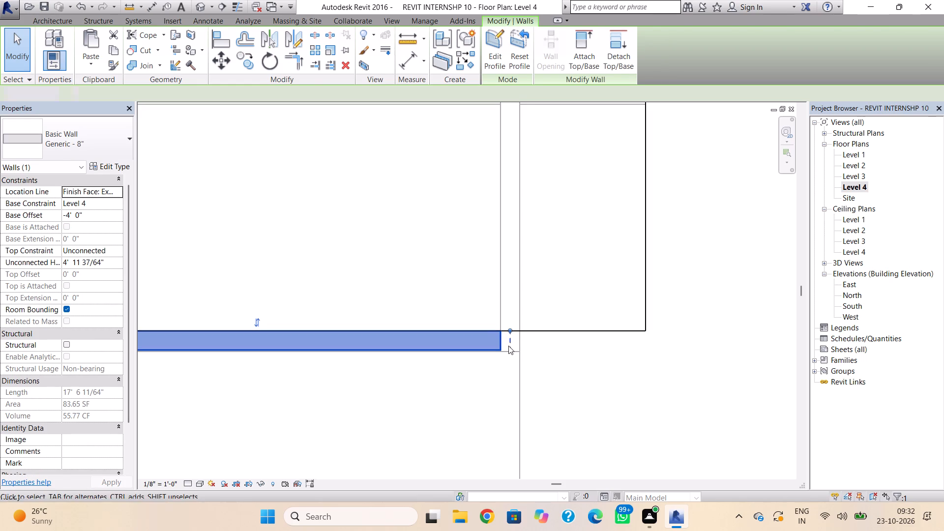
In the Level 3 plan, draw a Generic - 8" - Filled wall about 17'-6" long across the enclosure between its side walls, 20' unconnected height.
double_click(858, 172)
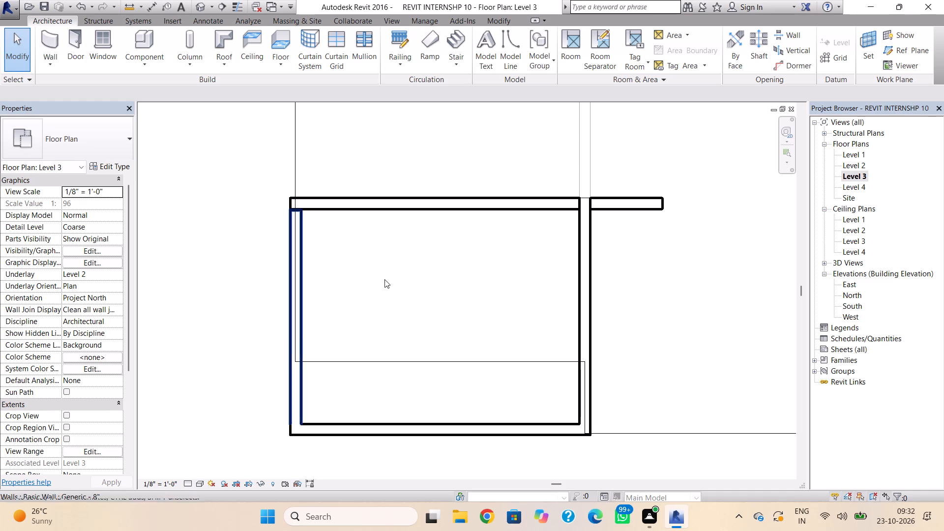
left_click(849, 183)
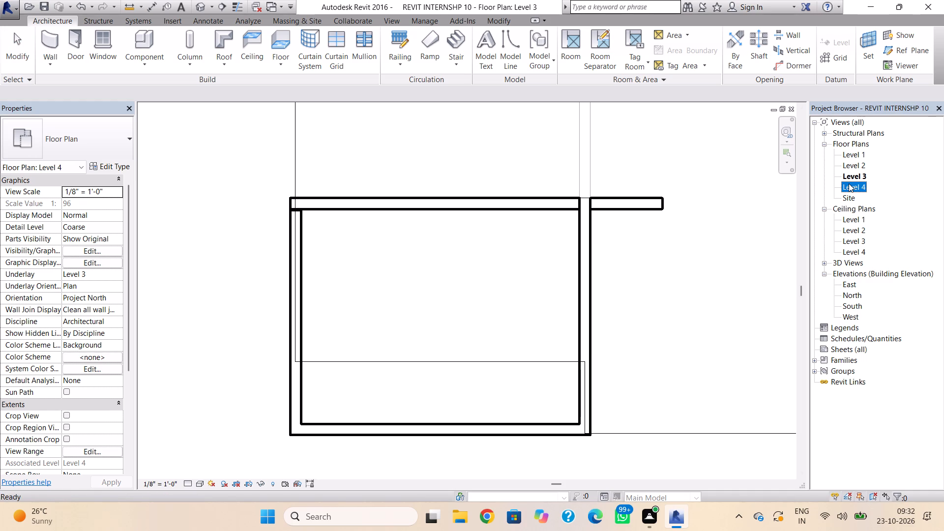
left_click(849, 183)
scroll(552, 384, "down", 4)
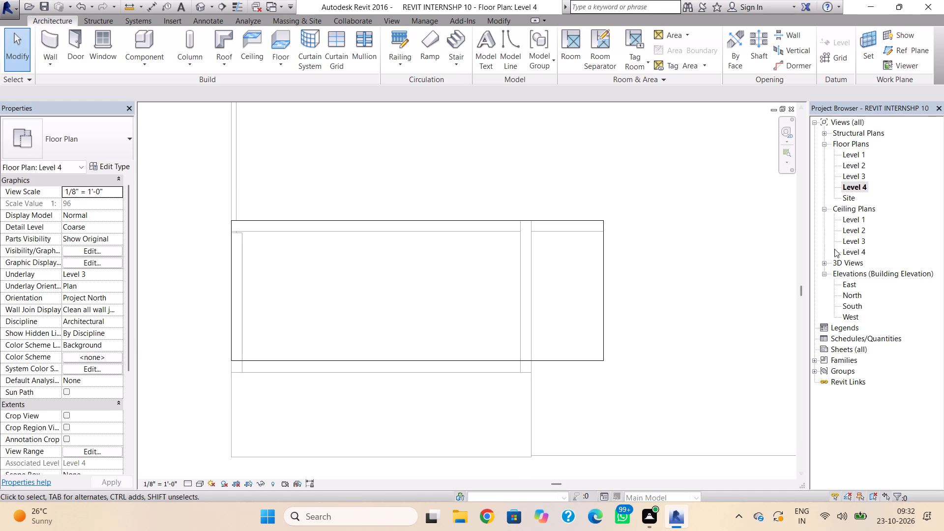
double_click(863, 177)
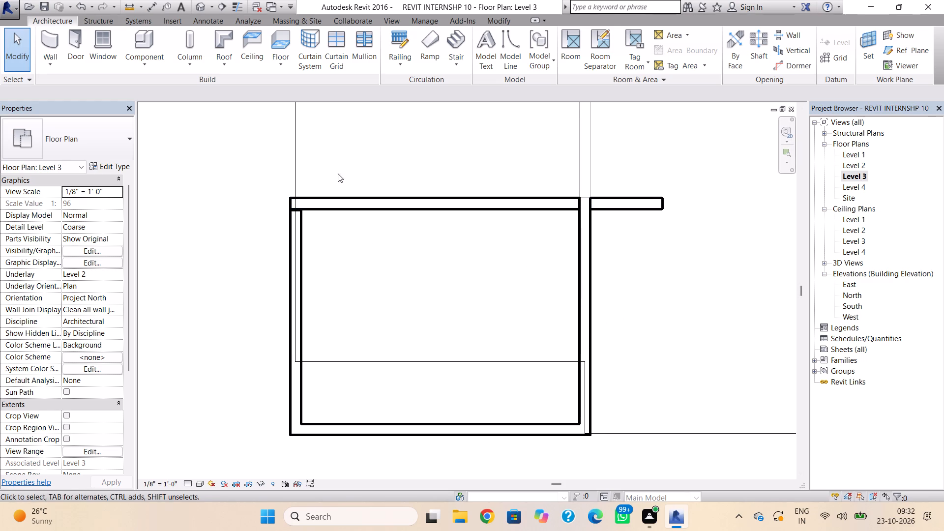
left_click(51, 52)
left_click(43, 30)
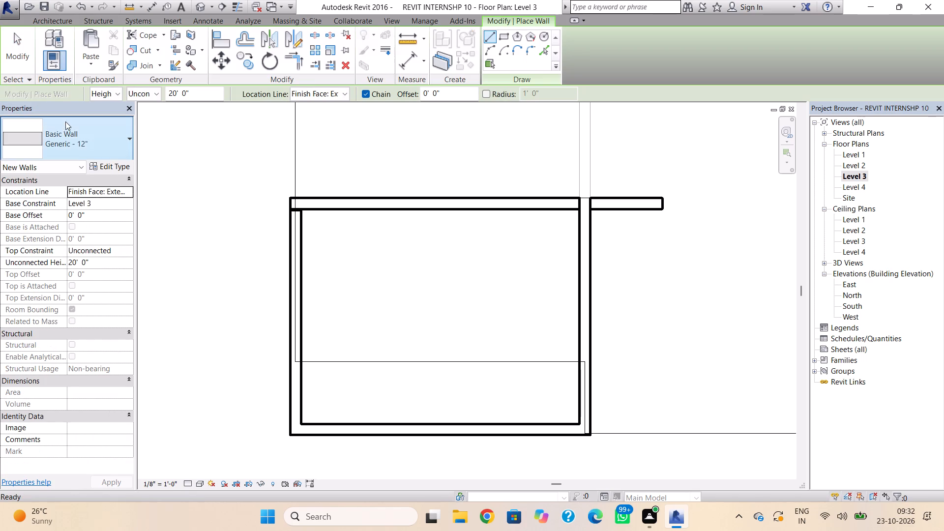
left_click(67, 128)
scroll(68, 192, "up", 1)
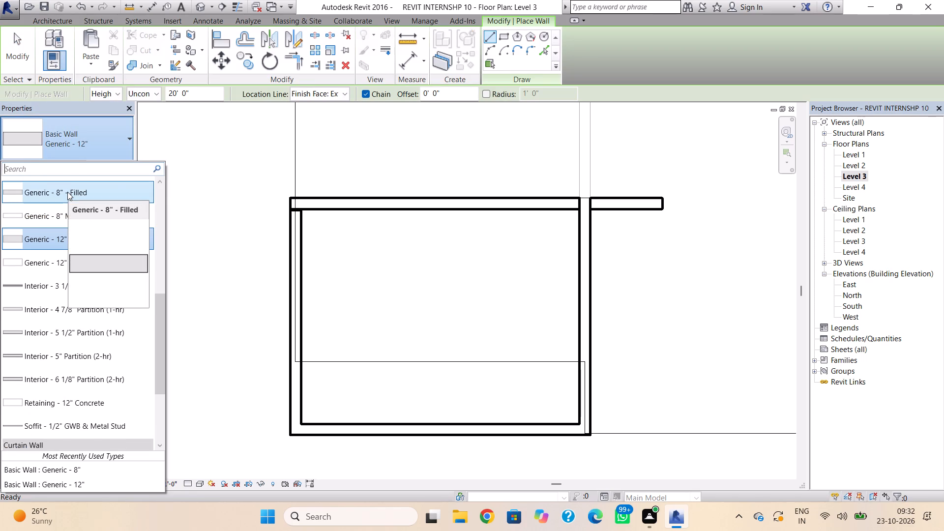
left_click(67, 192)
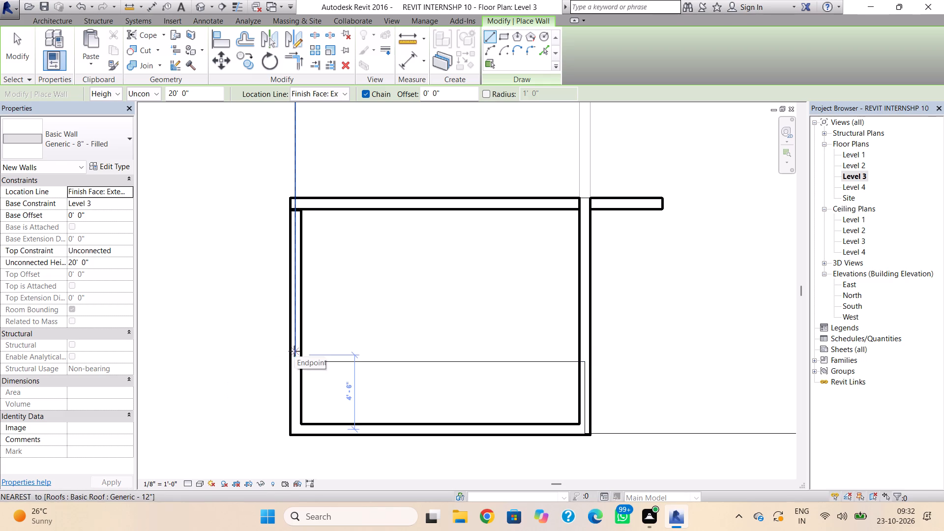
left_click(291, 349)
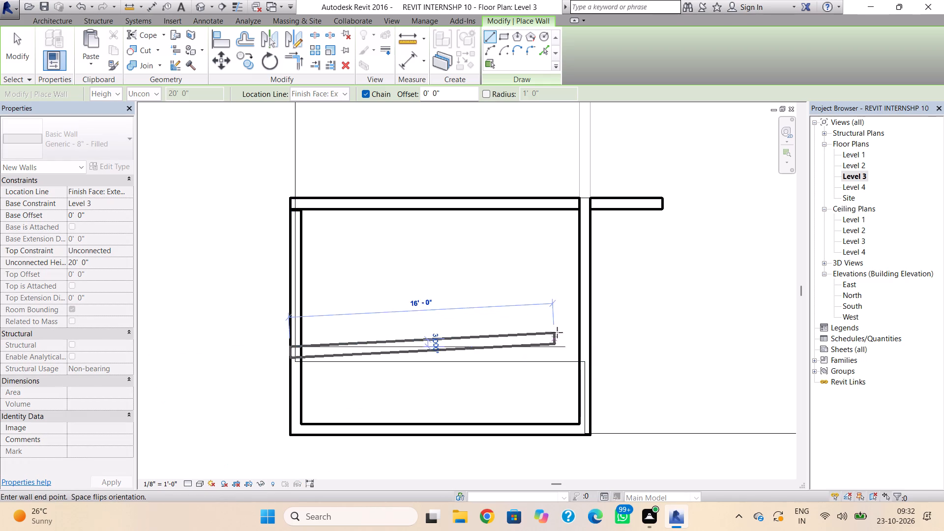
left_click(592, 351)
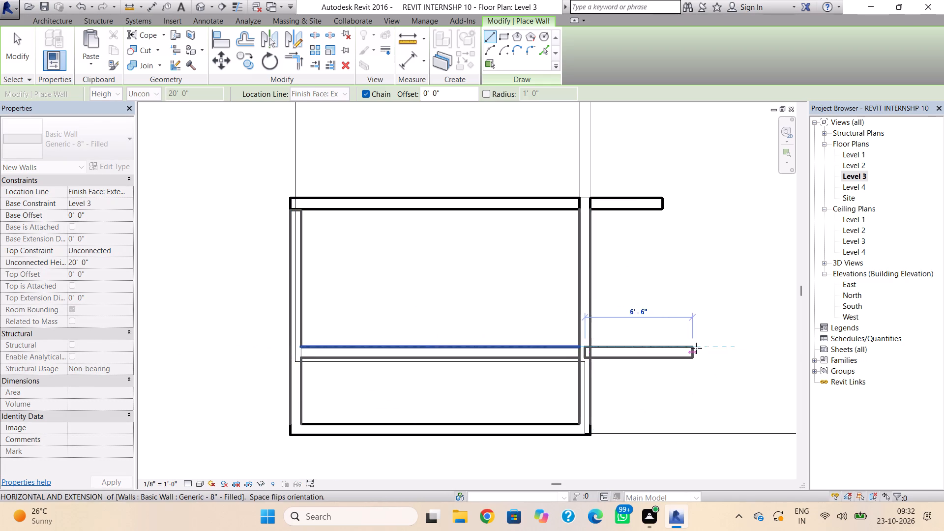
key("Escape")
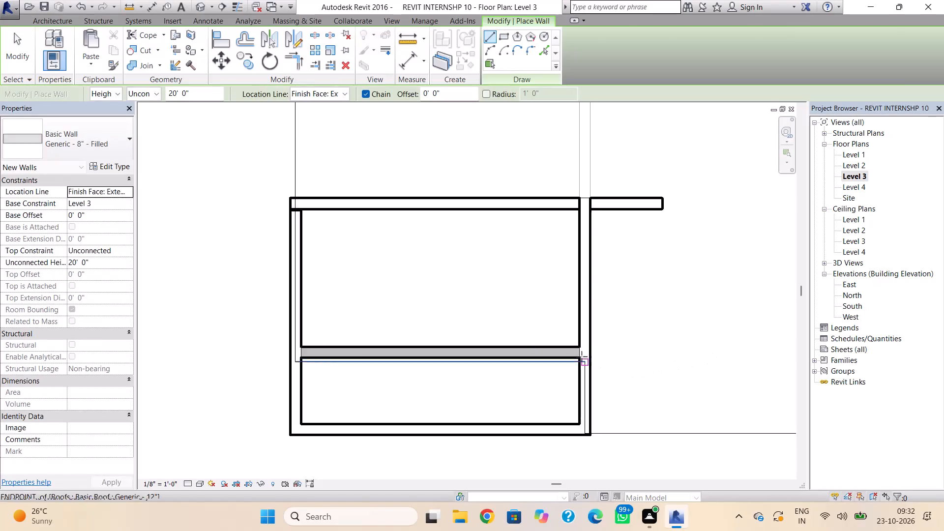
key("Escape")
Nudge the new Level 3 wall slightly toward the enclosure's front, up to the roof edge line.
left_click(555, 354)
key("Down")
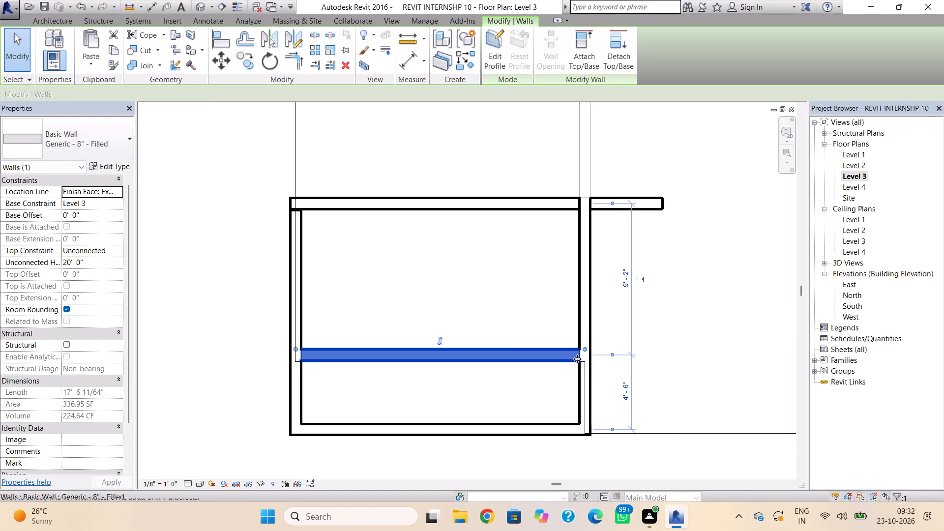
left_click(671, 329)
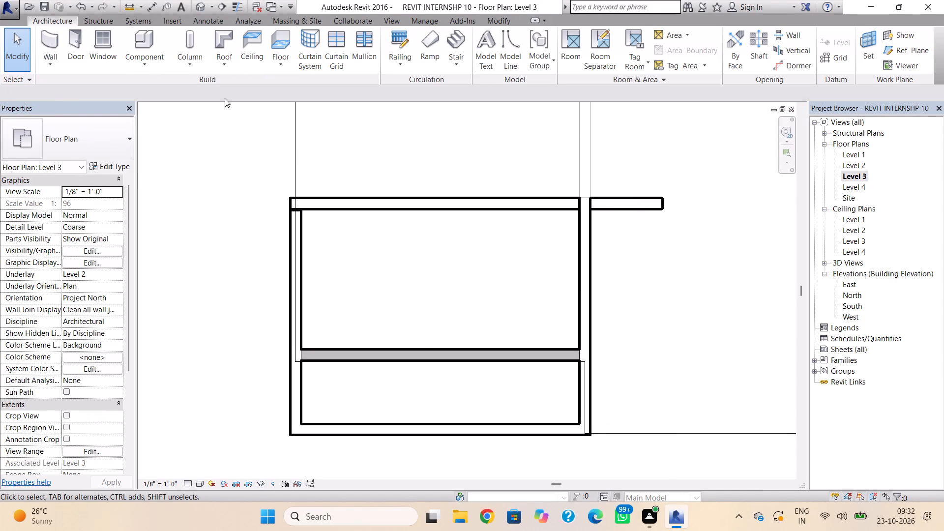
In the 3D view, raise the new wall's base to the lower roof, for a base offset of 8'-0".
left_click(206, 2)
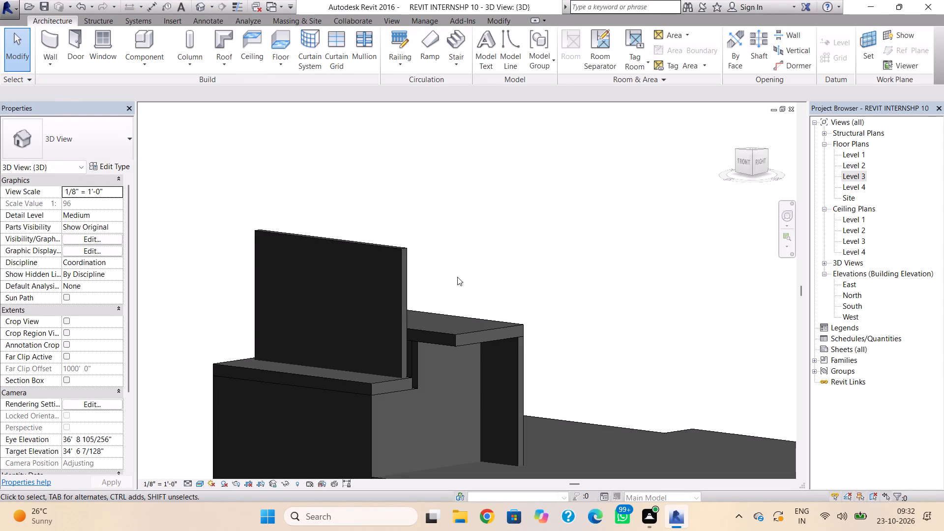
right_click_drag(390, 322, 446, 327, "shift")
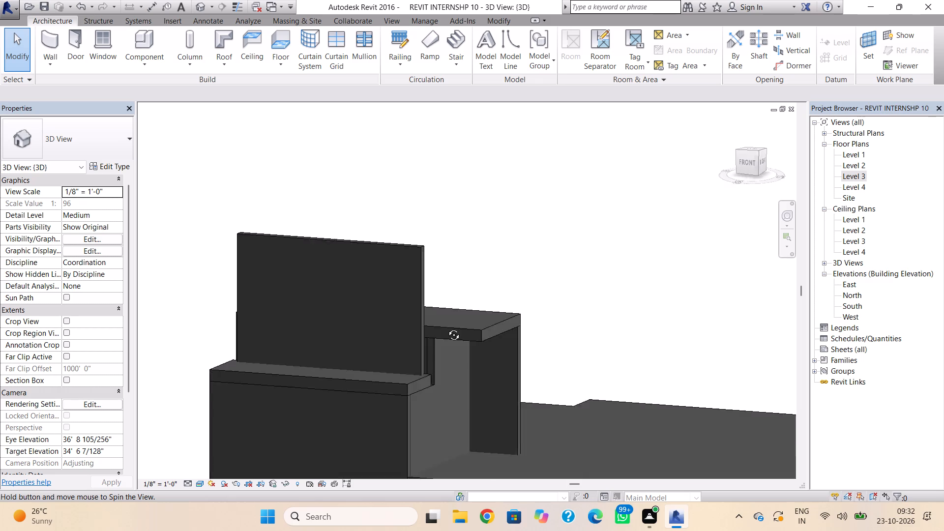
right_click_drag(446, 327, 369, 341, "shift")
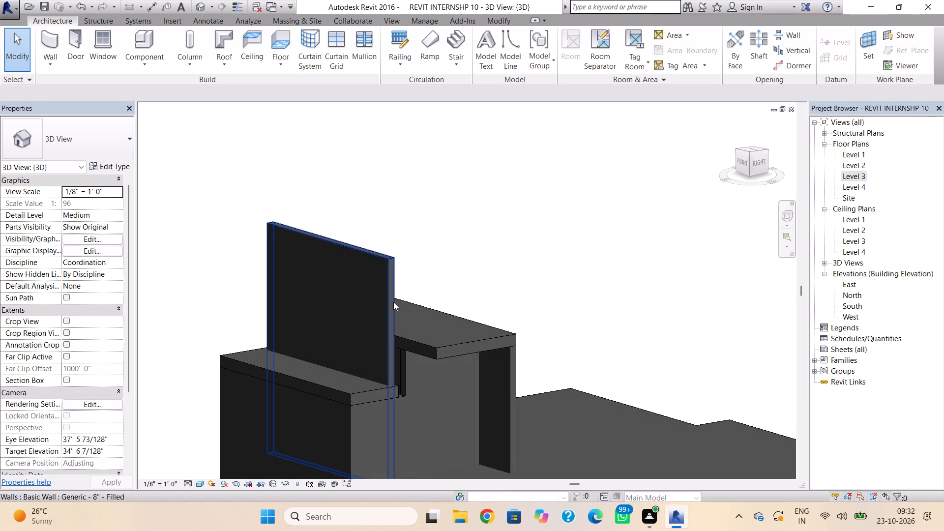
left_click(393, 300)
right_click_drag(344, 422, 398, 365, "shift")
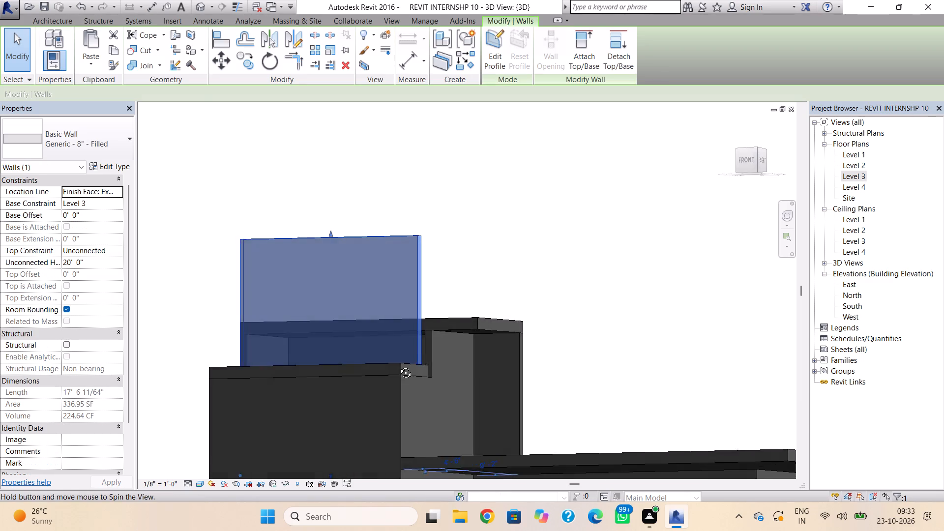
right_click_drag(398, 365, 397, 413, "shift")
middle_click_drag(398, 389, 419, 332)
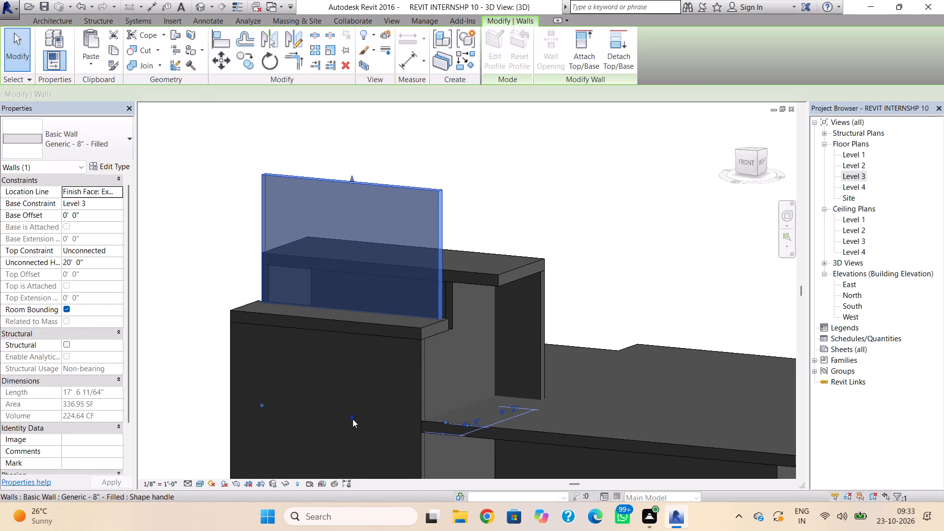
left_click_drag(353, 419, 374, 324)
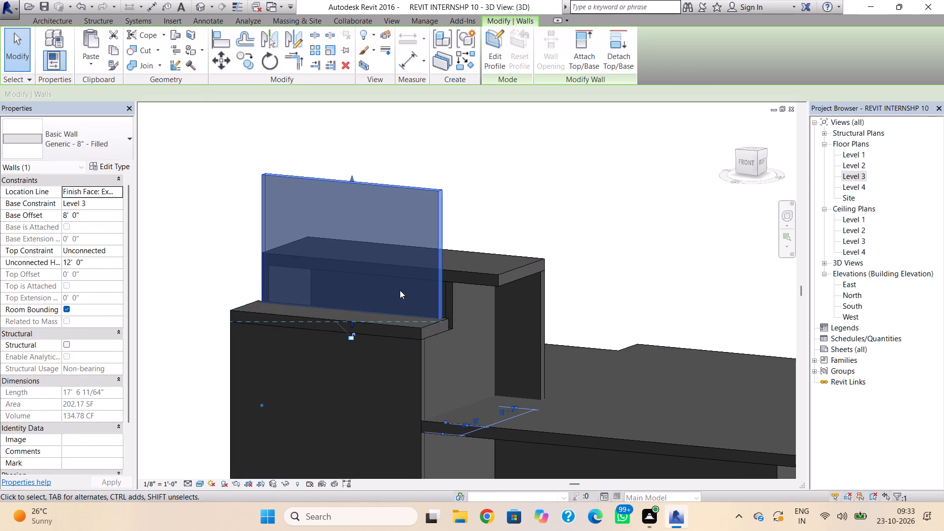
From the front, lower the new wall's top to the upper roof, for an unconnected height of about 5'-1".
right_click_drag(422, 315, 311, 332, "shift")
right_click_drag(380, 228, 419, 222, "shift")
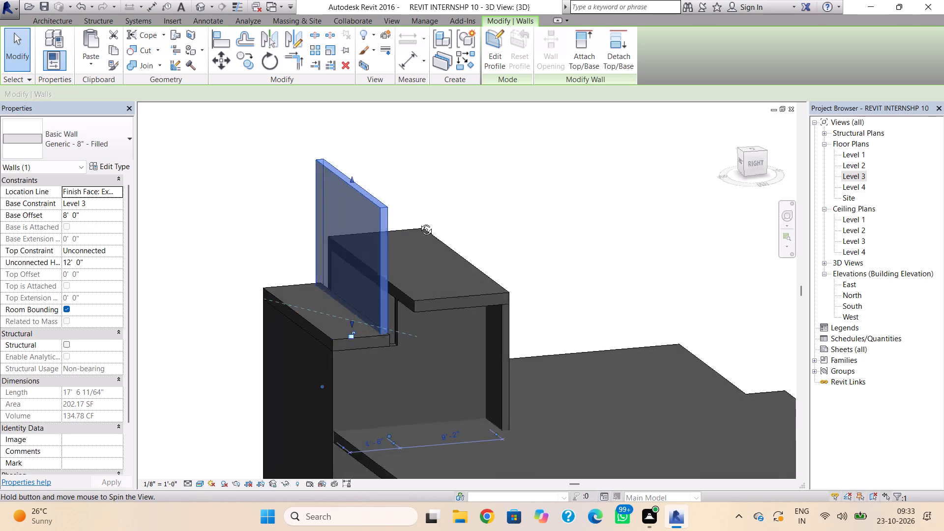
right_click_drag(419, 222, 507, 213, "shift")
right_click_drag(345, 200, 393, 177, "shift")
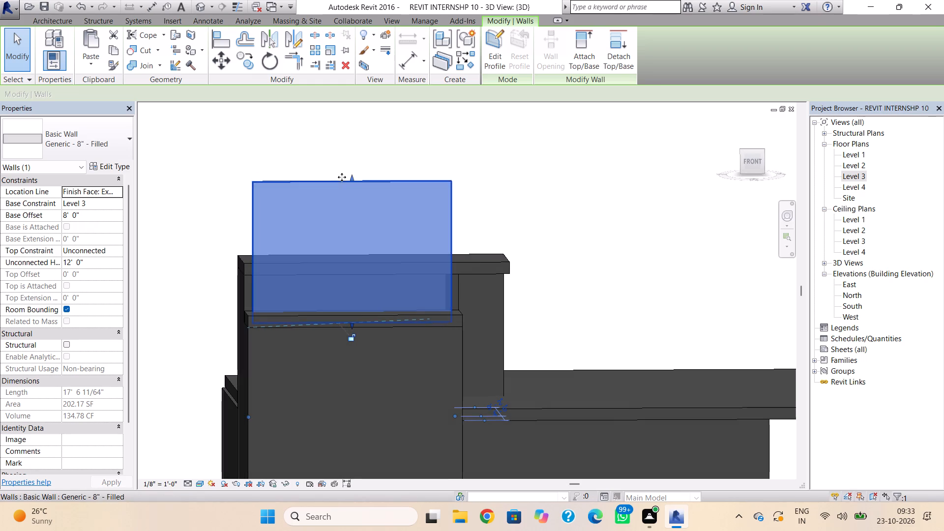
left_click_drag(353, 176, 355, 262)
key("Escape")
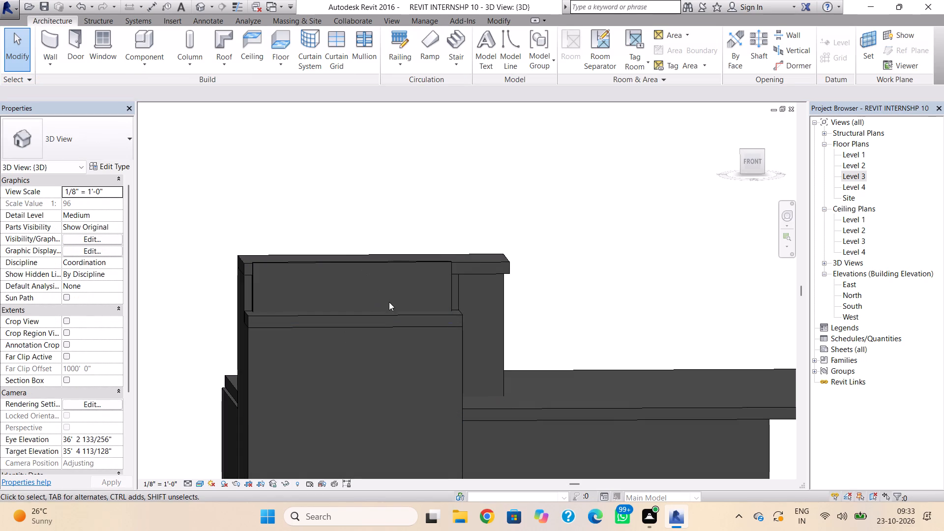
In the 3D view, nudge the infill wall between the two enclosure roofs back against the upper roof's front edge.
right_click_drag(407, 294, 395, 293, "shift")
right_click_drag(408, 288, 242, 369, "shift")
right_click_drag(348, 333, 321, 292, "shift")
left_click(344, 292)
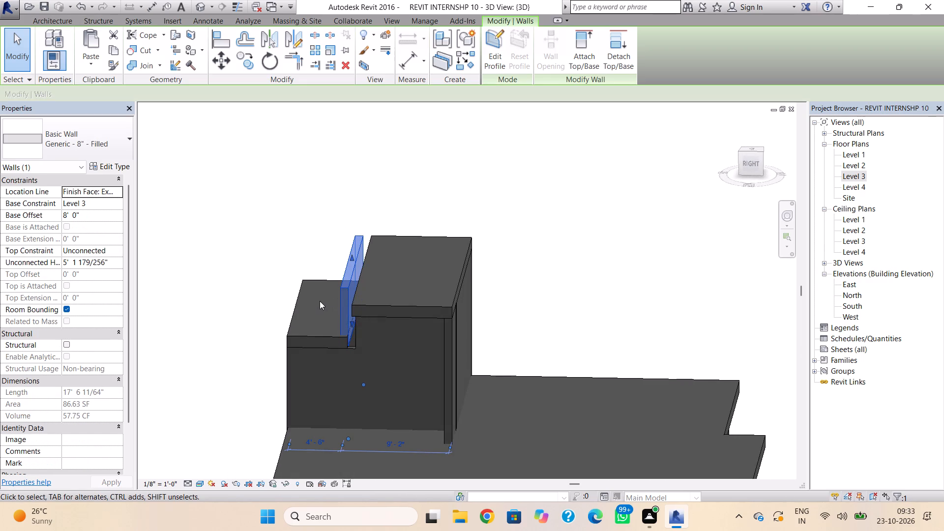
key("Right")
key("Right")
key("Right")
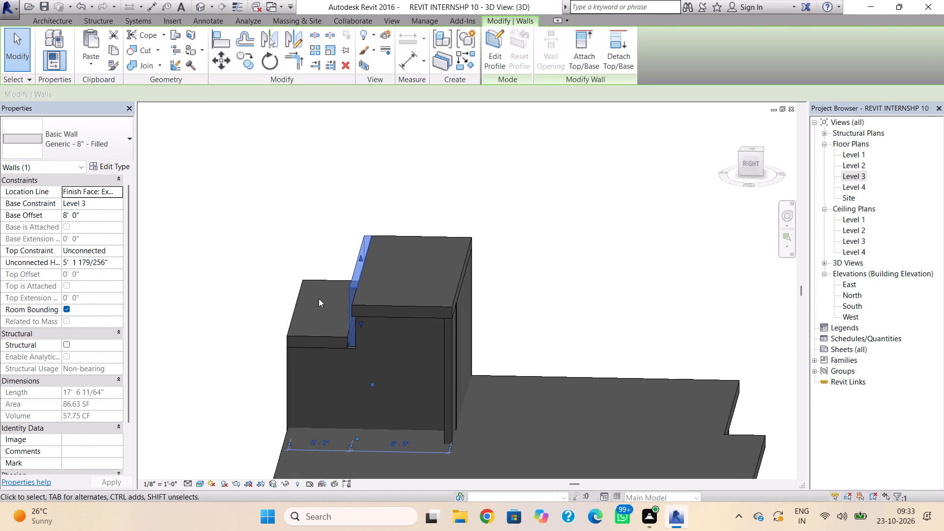
key("Escape")
right_click_drag(372, 326, 375, 273, "shift")
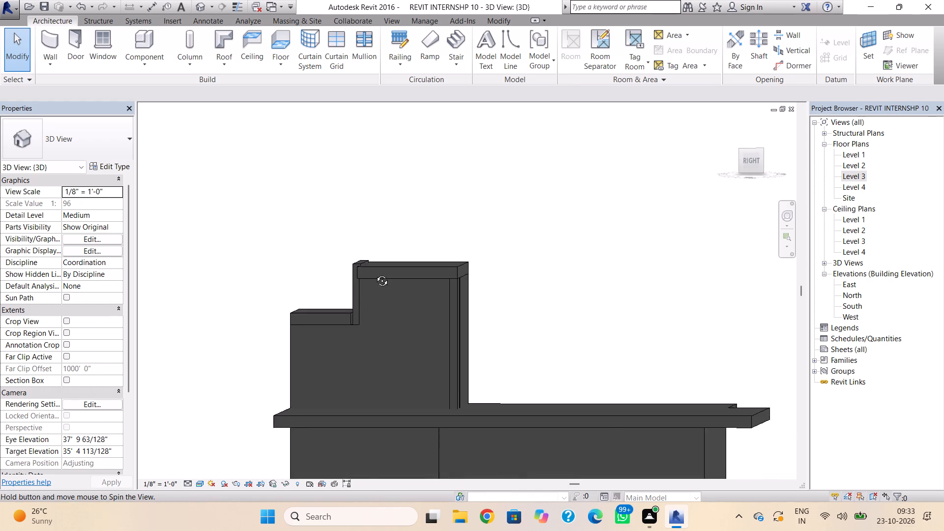
right_click_drag(375, 273, 386, 298, "shift")
left_click(358, 302)
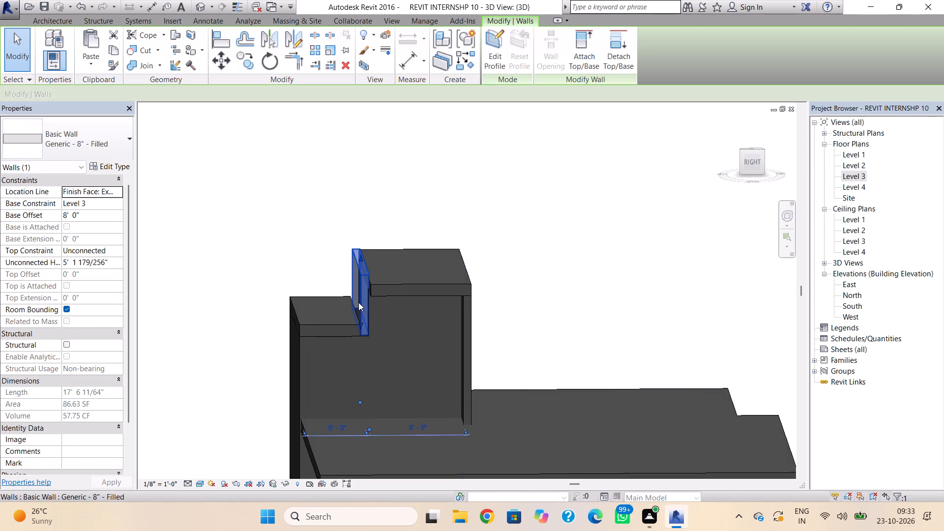
key("Left")
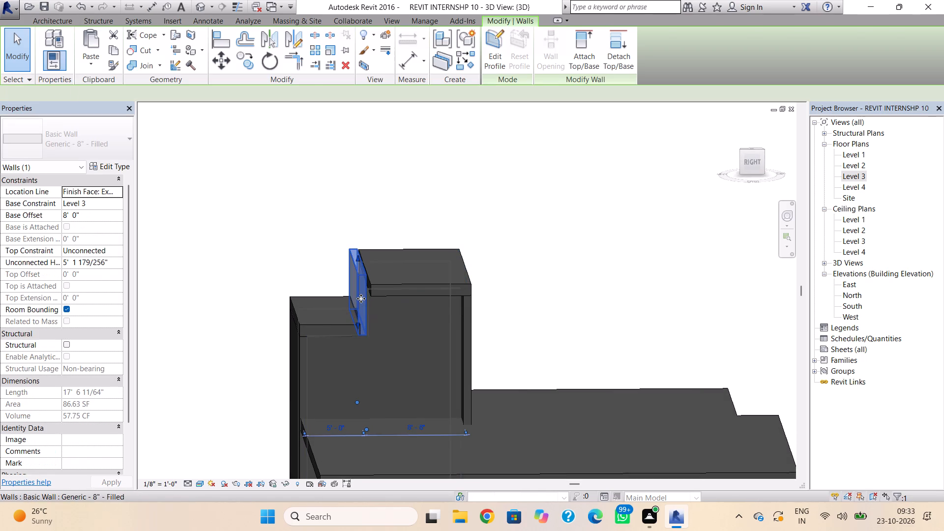
key("Escape")
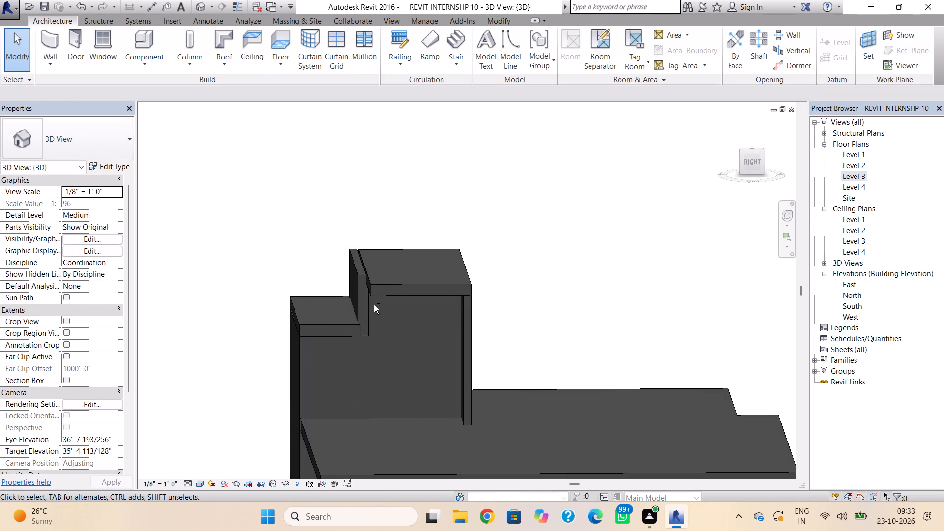
right_click_drag(373, 305, 370, 286, "shift")
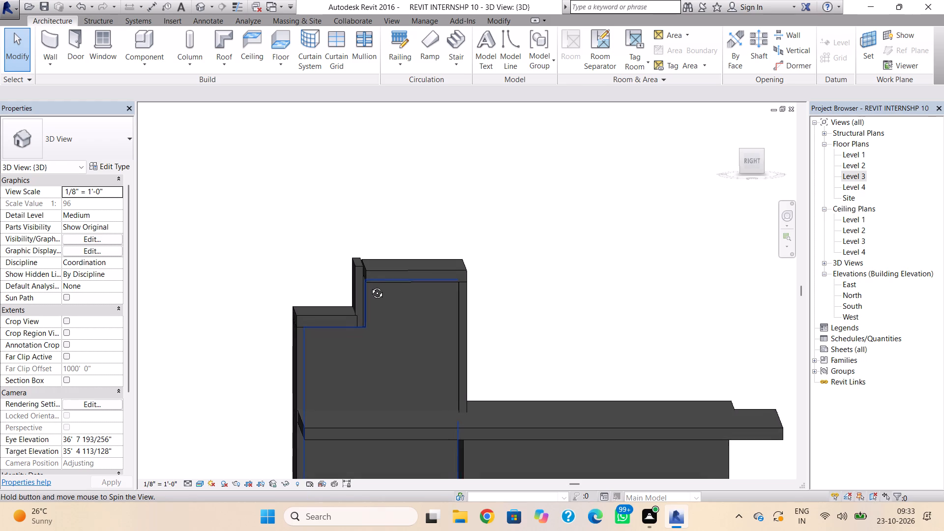
right_click_drag(370, 286, 367, 287, "shift")
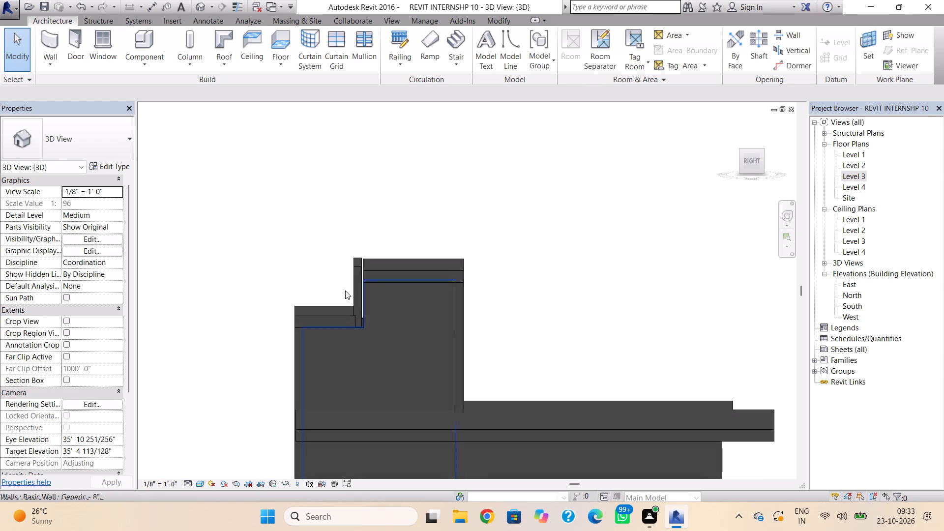
left_click(356, 287)
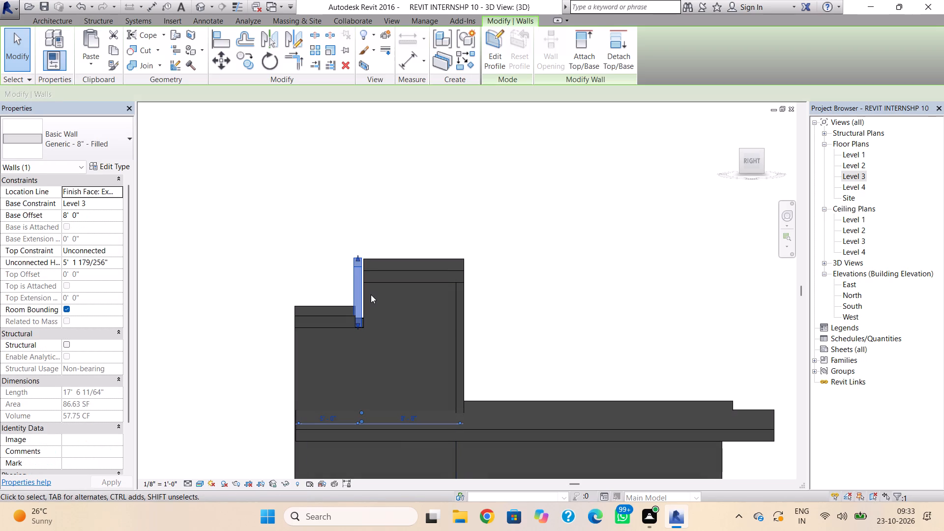
key("Right")
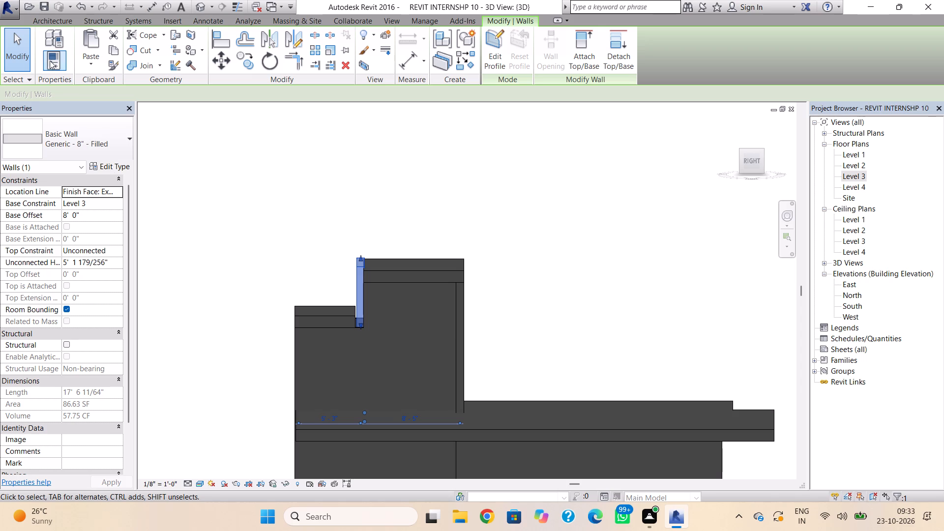
Set the structure layer thickness of the wall type Generic - 8" - Filled to 9".
left_click(87, 155)
left_click(99, 157)
left_click(102, 167)
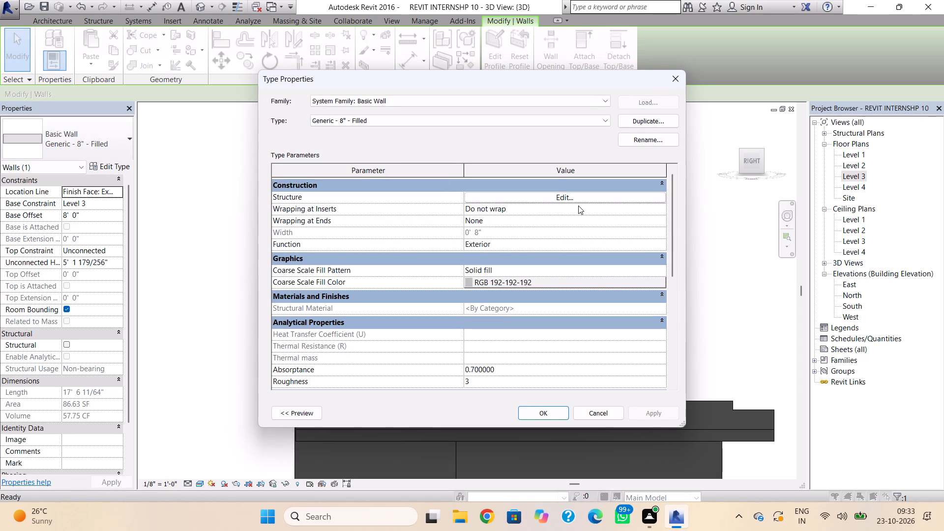
left_click(580, 200)
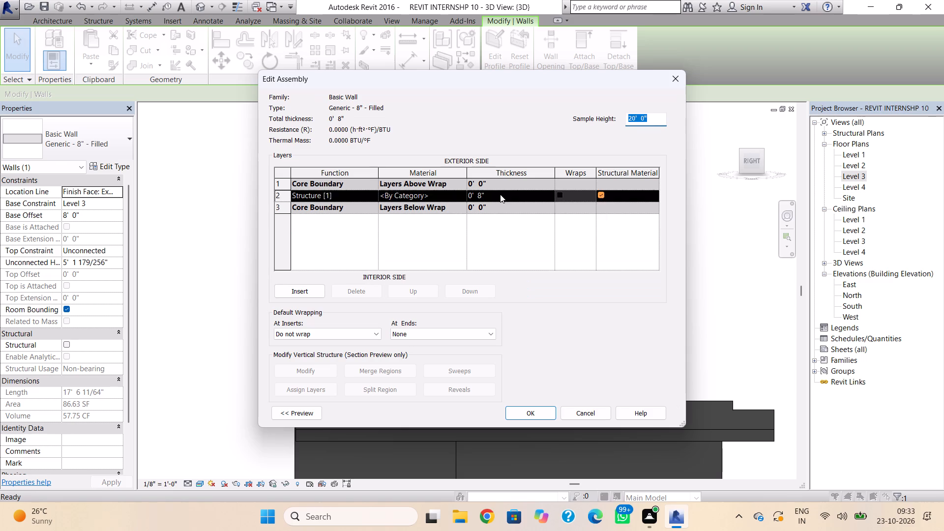
left_click(500, 194)
key("BackSpace")
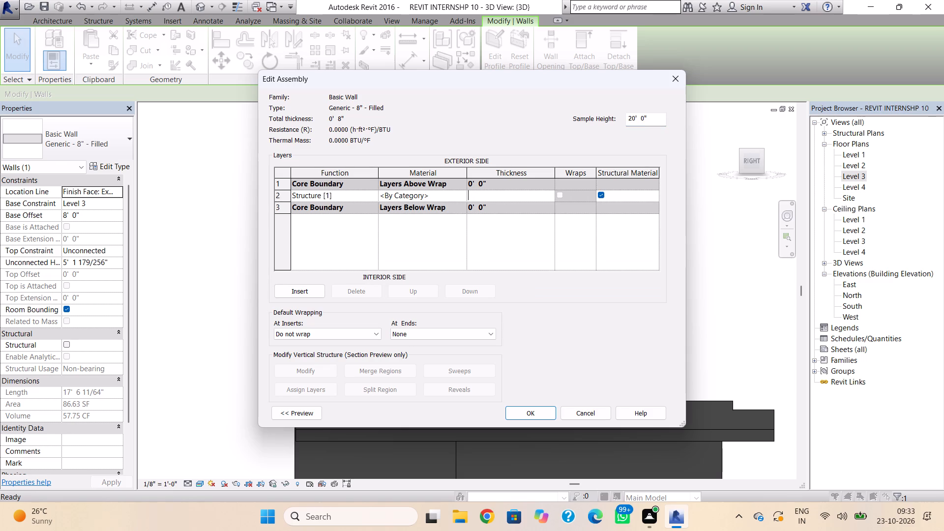
key("3")
key("BackSpace")
key("9")
key("shift+quotedbl")
left_click(541, 409)
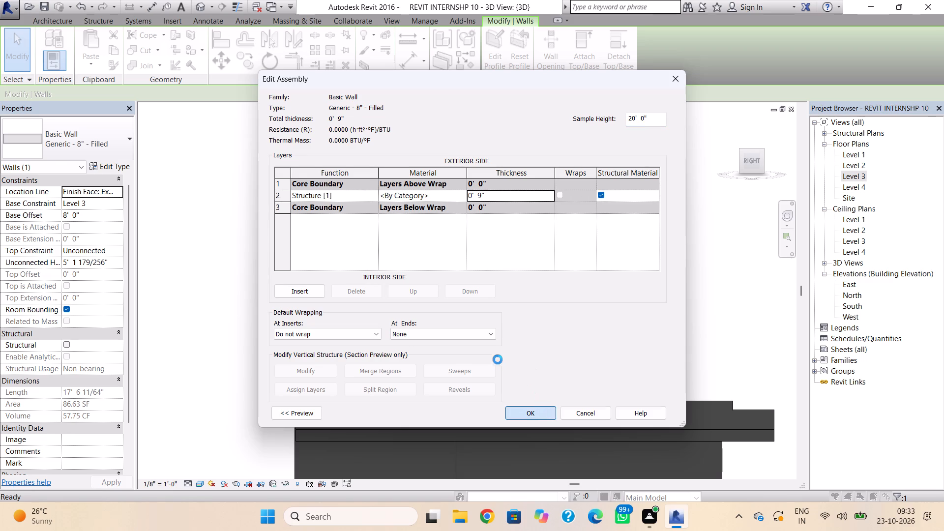
left_click(551, 408)
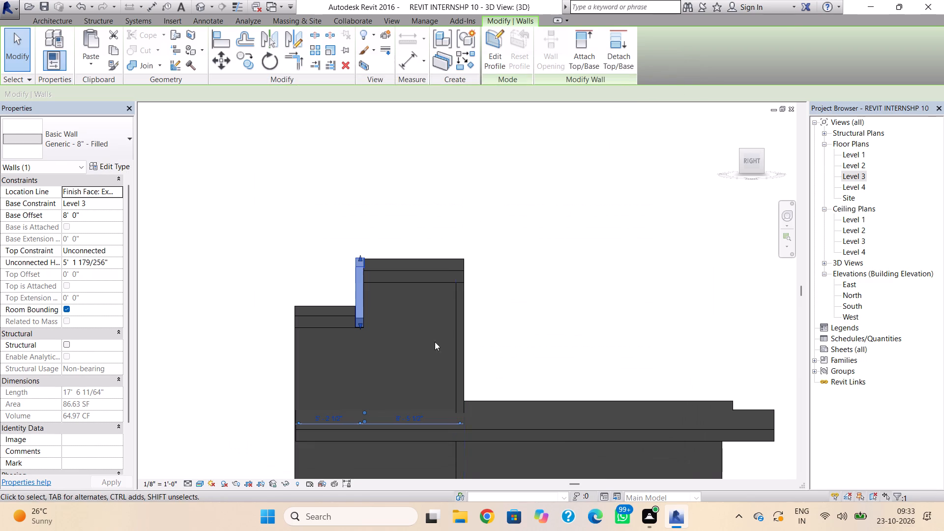
key("Escape")
From the front, readjust the infill wall's top height against the upper roof.
right_click_drag(269, 352, 339, 351, "shift")
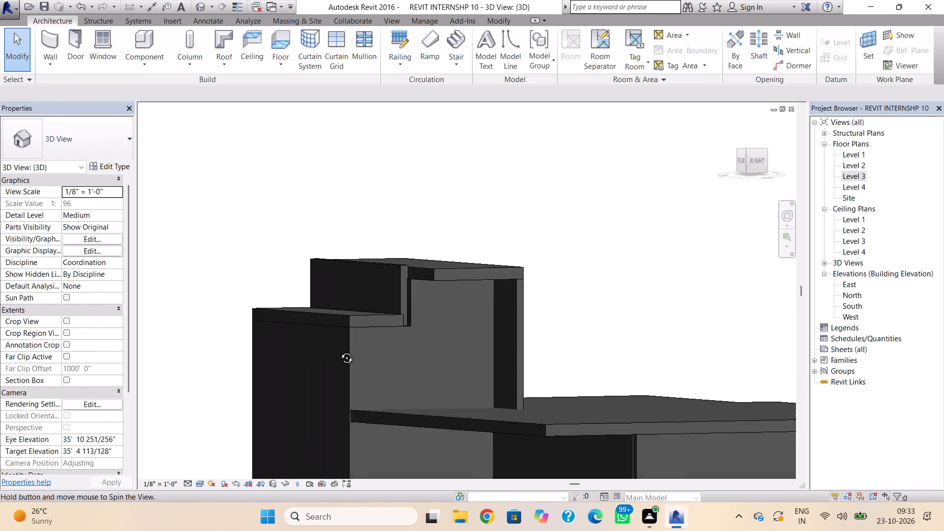
right_click_drag(339, 351, 471, 368, "shift")
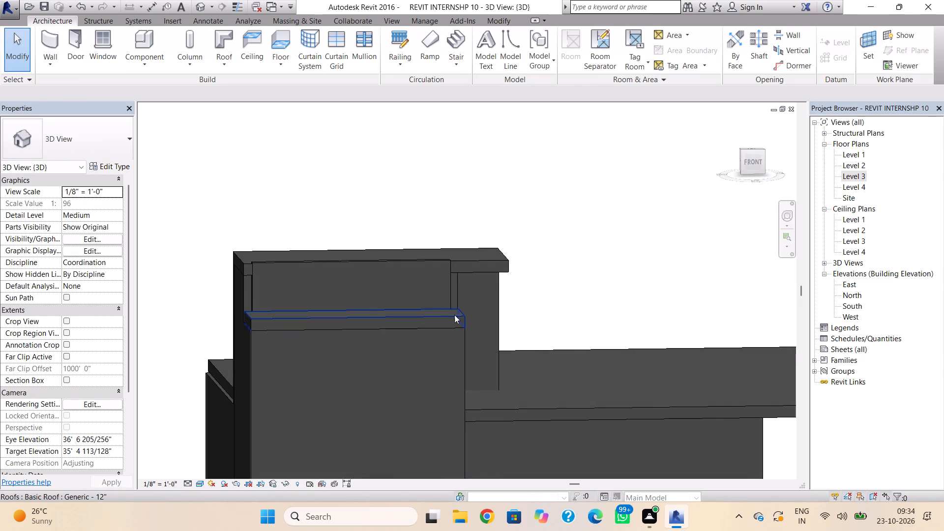
left_click(391, 259)
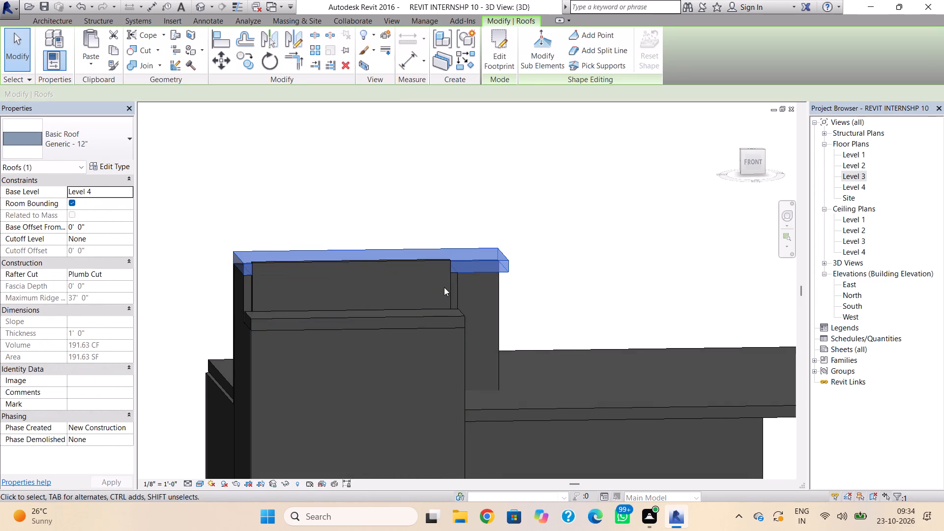
left_click(447, 286)
scroll(375, 275, "up", 4)
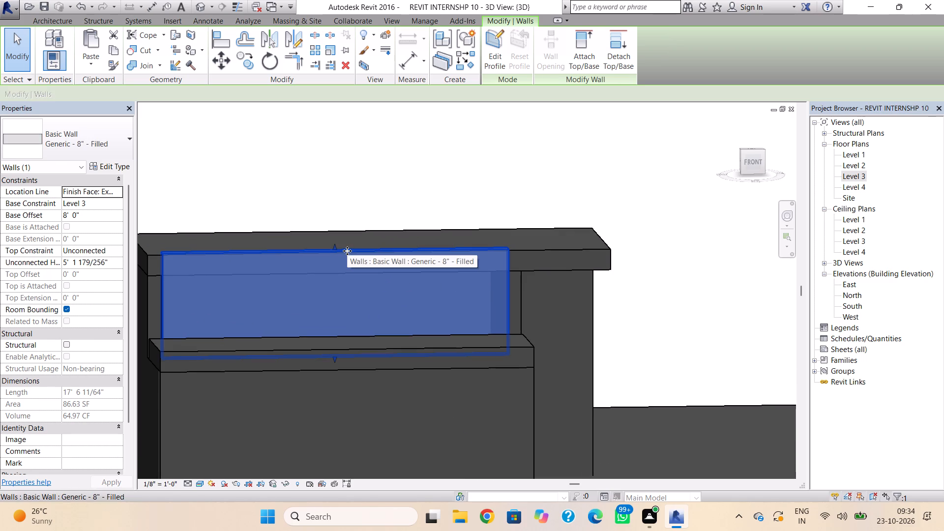
left_click_drag(337, 243, 339, 261)
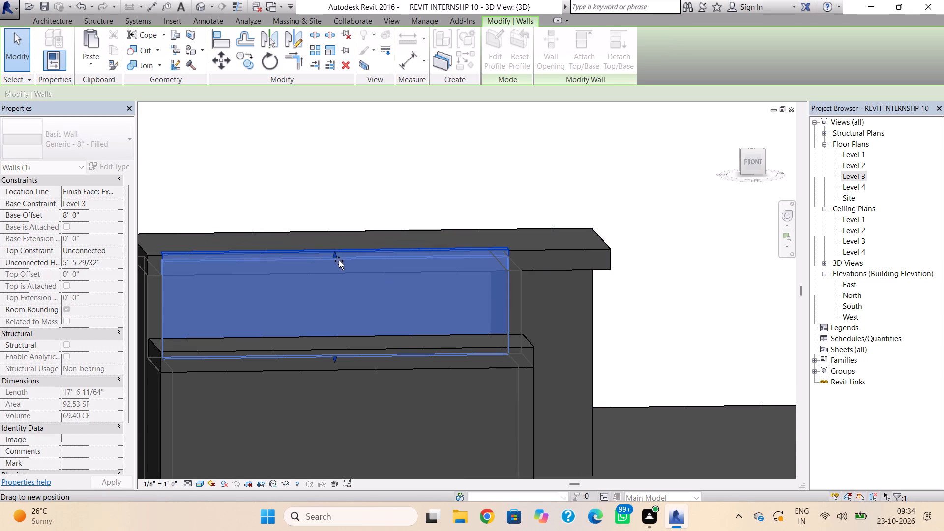
left_click_drag(339, 261, 340, 252)
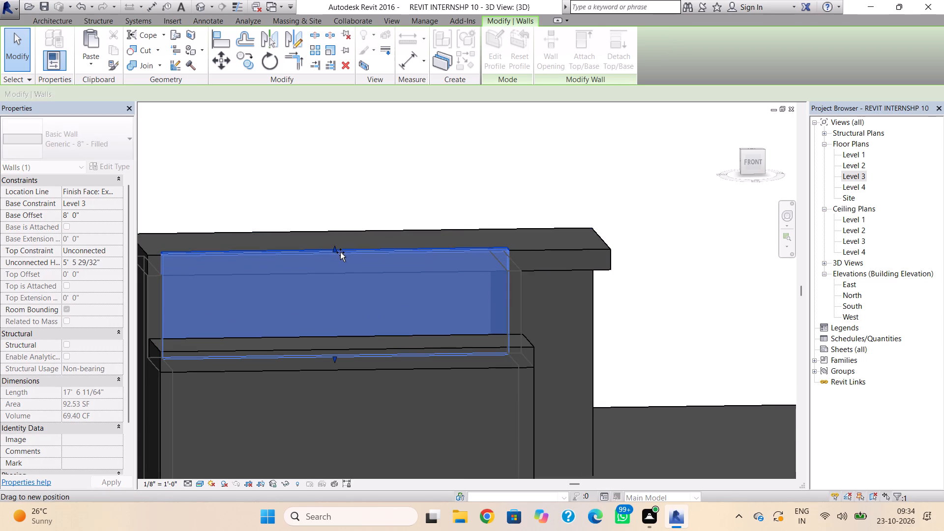
left_click_drag(340, 252, 341, 248)
key("Escape")
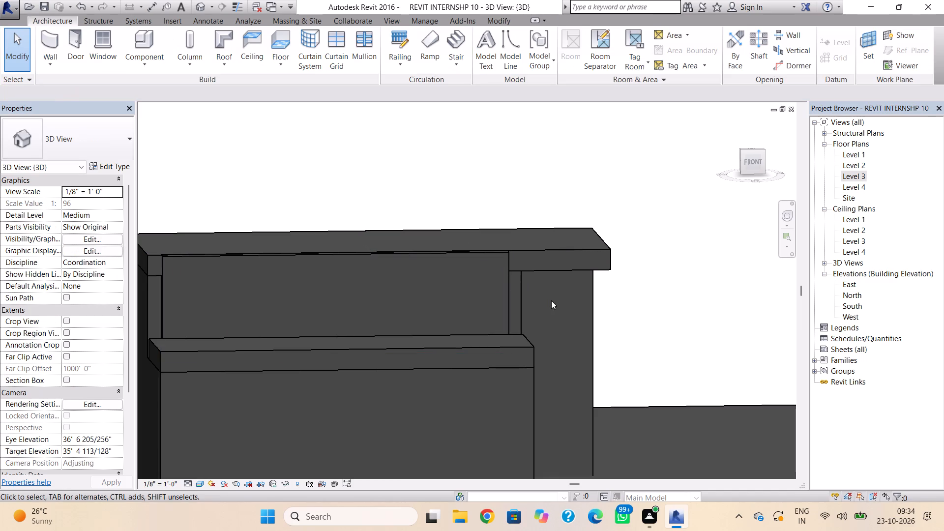
Examine how the infill wall, both enclosure roofs and the Level 3 roof meet, from the side, front and back.
right_click_drag(550, 296, 399, 324, "shift")
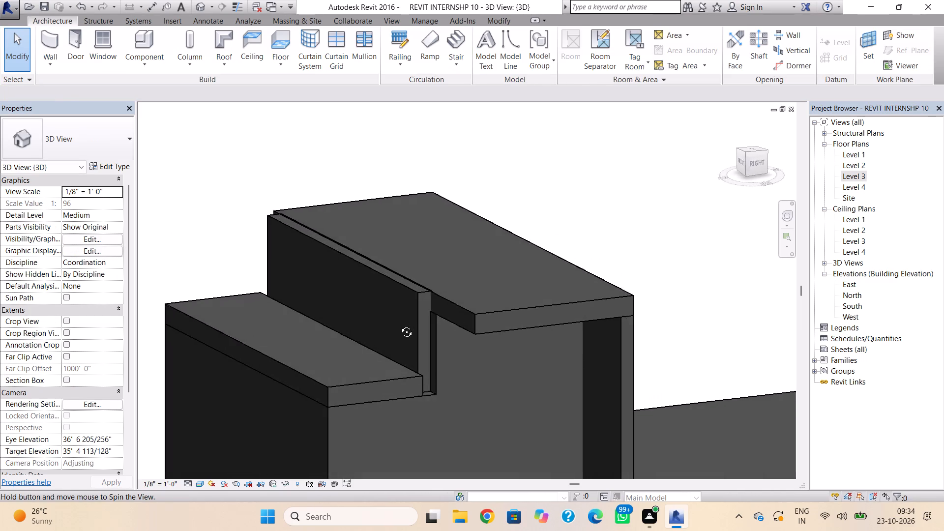
right_click_drag(399, 324, 358, 335, "shift")
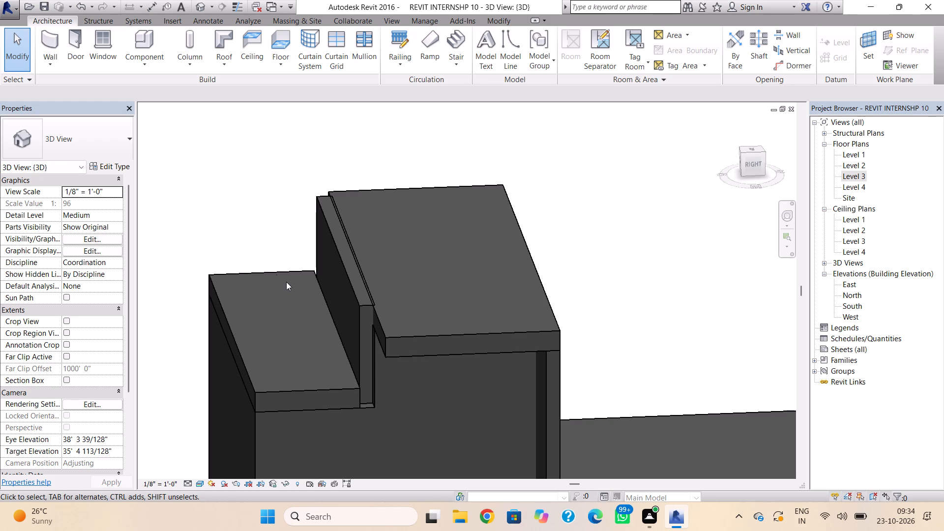
right_click_drag(271, 270, 447, 248, "shift")
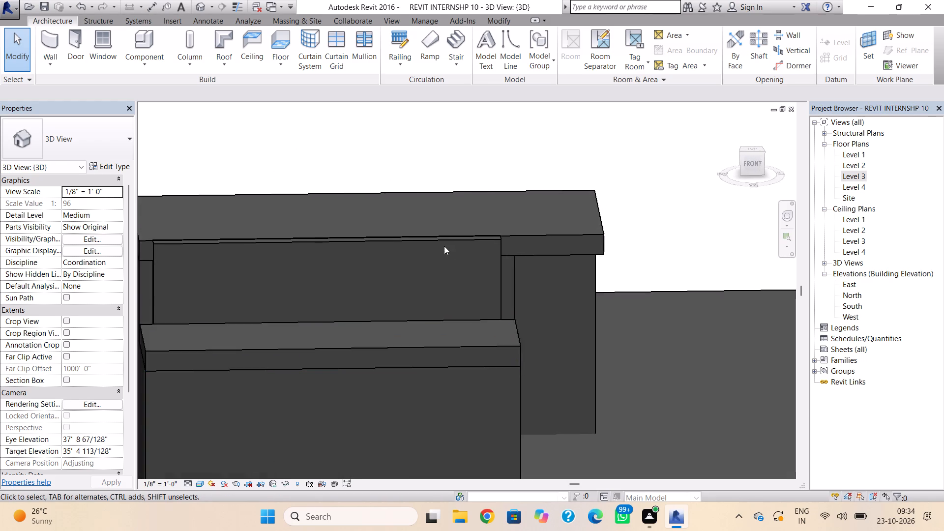
scroll(443, 246, "down", 7)
right_click_drag(367, 294, 337, 304, "shift")
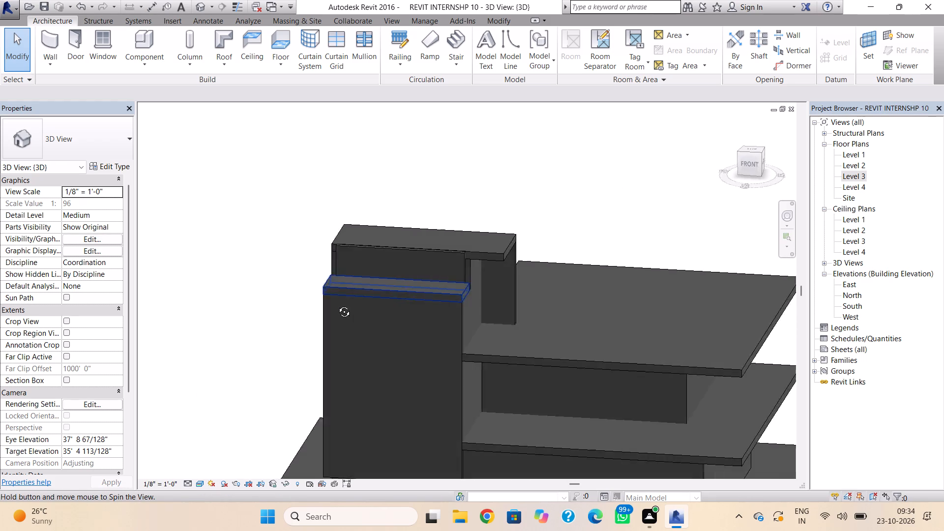
right_click_drag(337, 304, 370, 284, "shift")
left_click(748, 157)
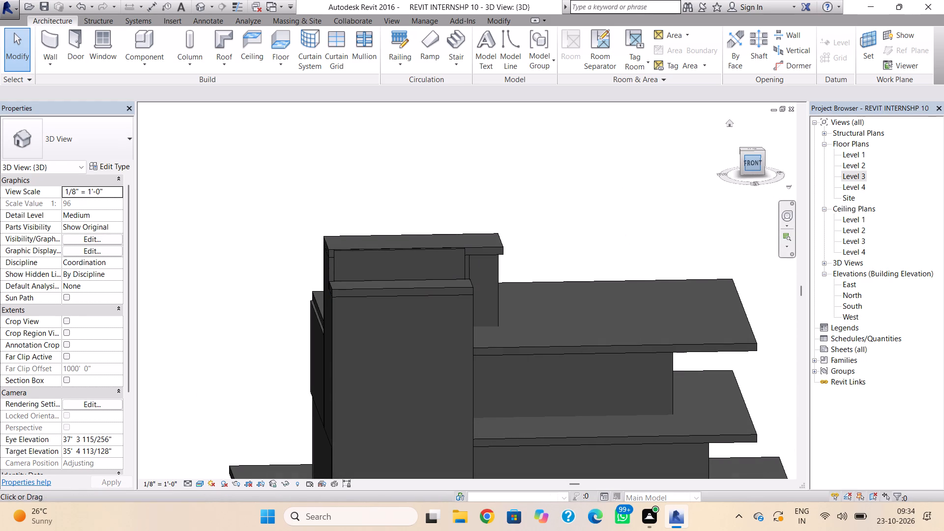
double_click(748, 159)
scroll(332, 306, "up", 5)
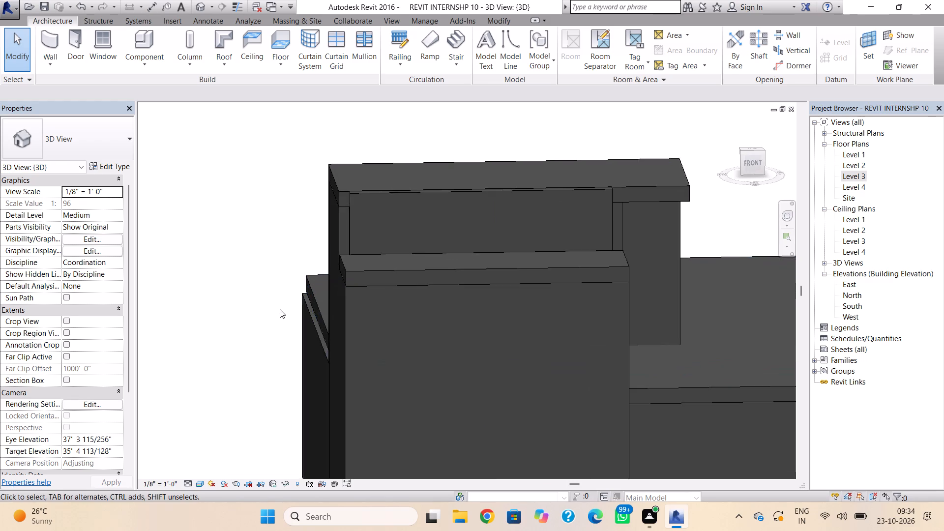
scroll(280, 309, "up", 4)
right_click_drag(302, 315, 296, 335, "shift")
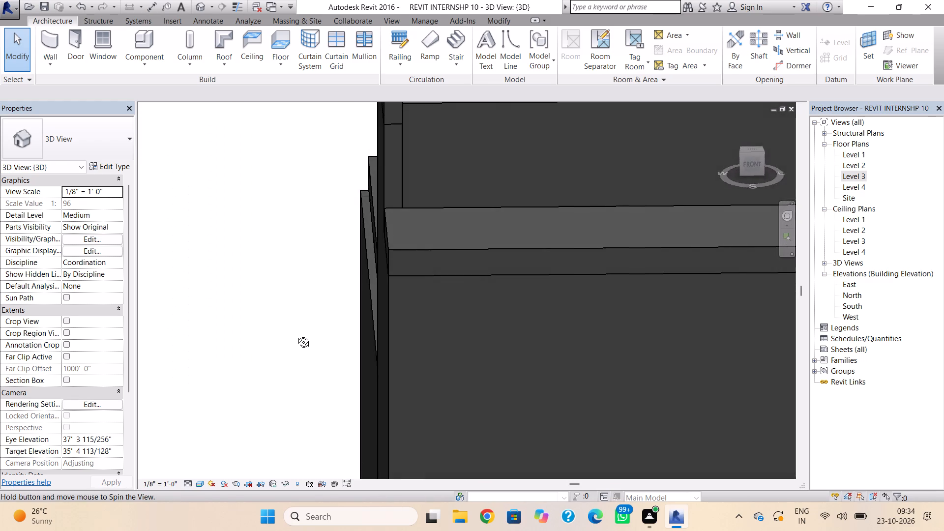
right_click_drag(296, 335, 548, 343, "shift")
scroll(527, 349, "down", 3)
middle_click_drag(527, 354, 526, 268)
scroll(519, 263, "up", 1)
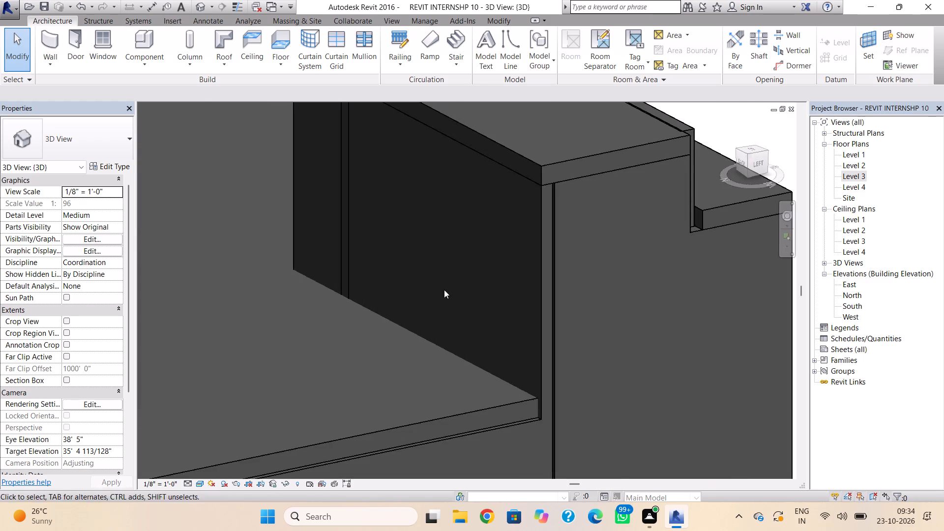
right_click_drag(422, 298, 511, 305, "shift")
middle_click_drag(511, 305, 285, 269)
scroll(320, 342, "down", 2)
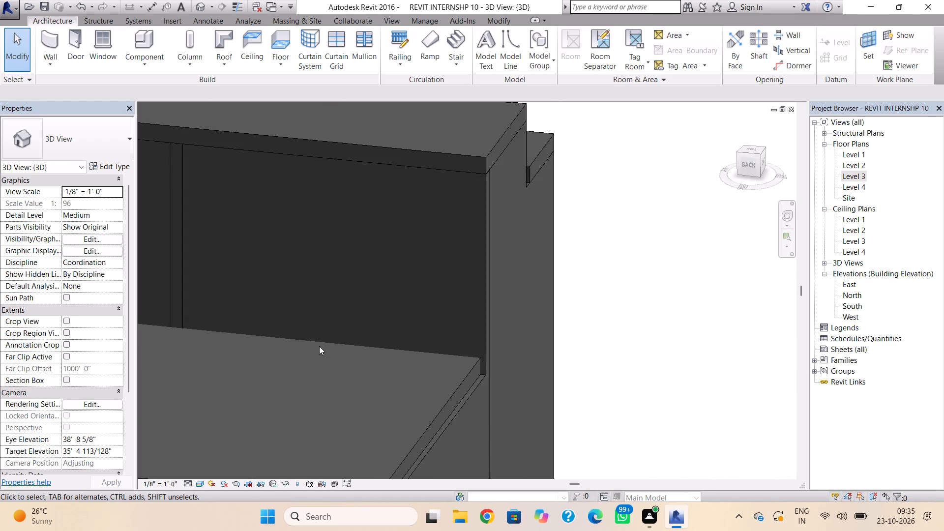
middle_click_drag(337, 313, 383, 241)
Edit the Level 3 roof's footprint in the Level 3 plan, nudging its west boundary line outward to the west wall's outer face.
left_click(407, 403)
left_click(416, 406)
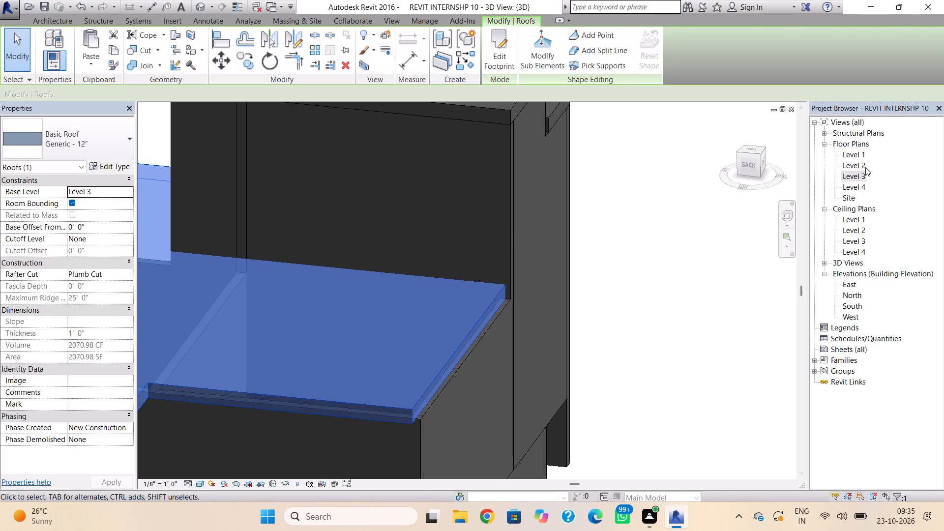
double_click(854, 174)
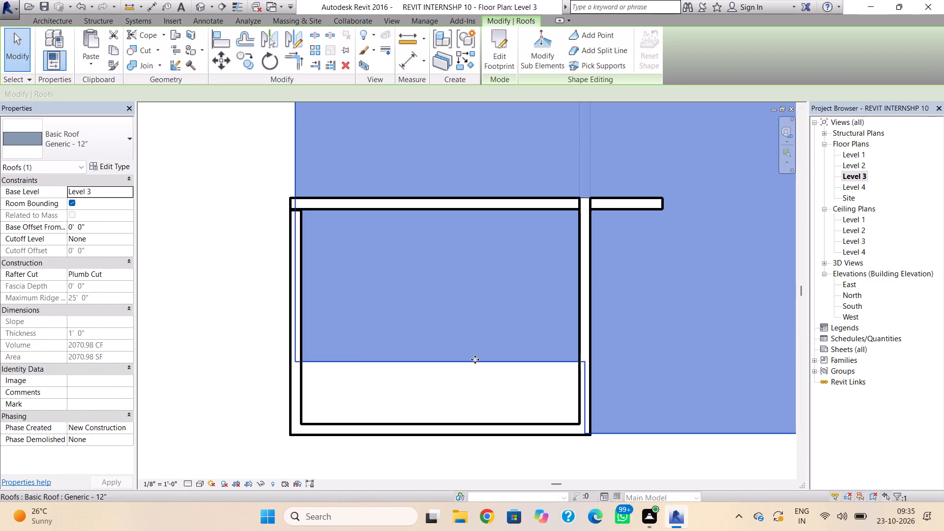
scroll(475, 360, "down", 3)
right_click_drag(338, 296, 423, 325, "shift")
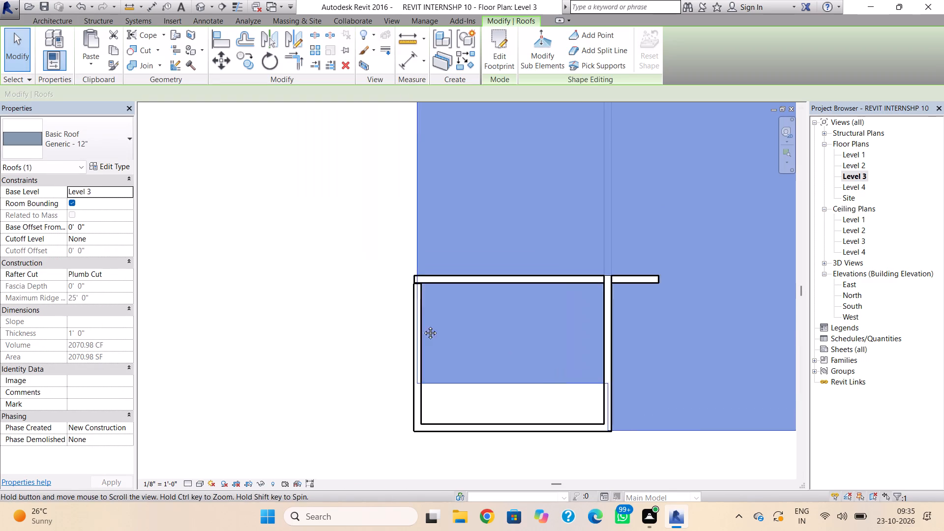
right_click_drag(423, 325, 415, 371, "shift")
double_click(432, 290)
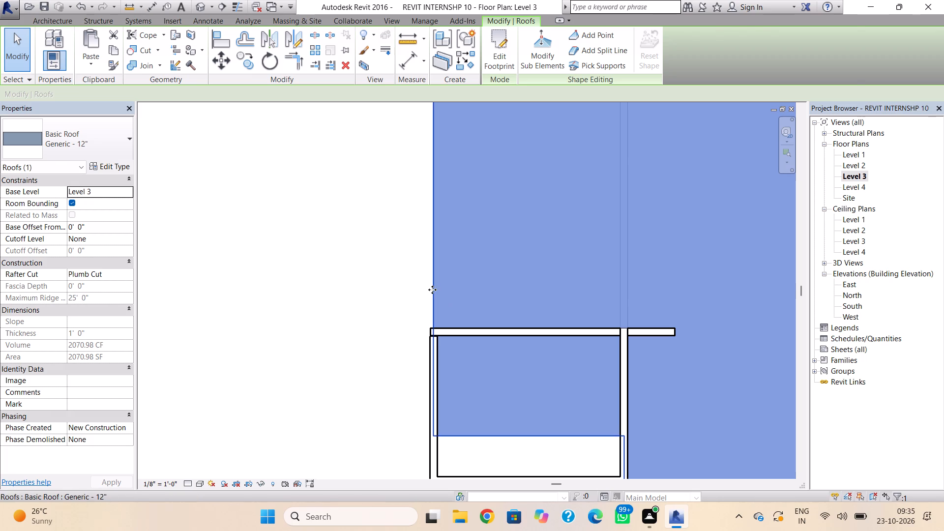
left_click(436, 291)
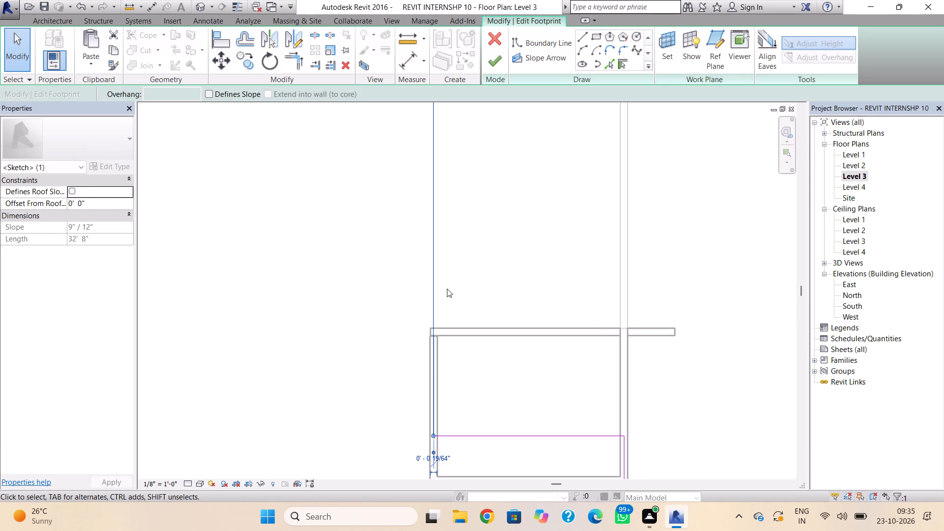
key("Left")
key("Left")
key("Right")
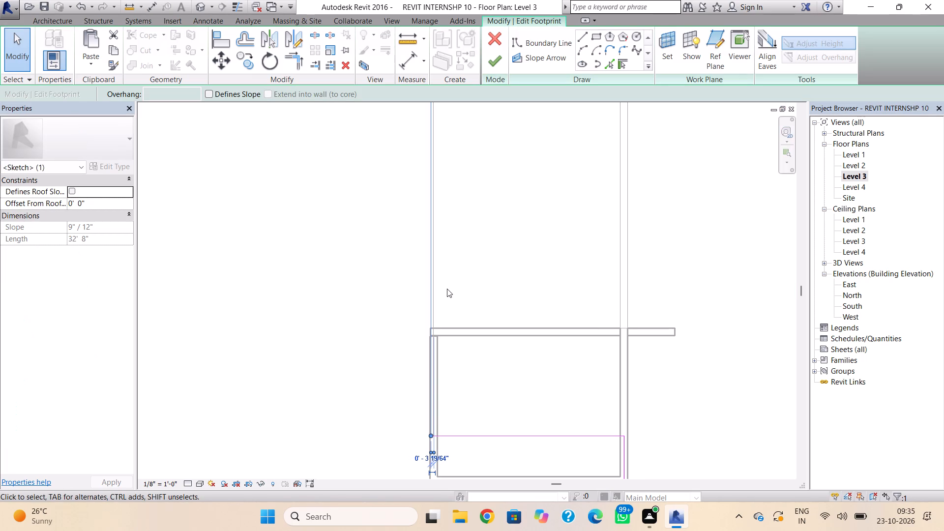
scroll(447, 287, "up", 5)
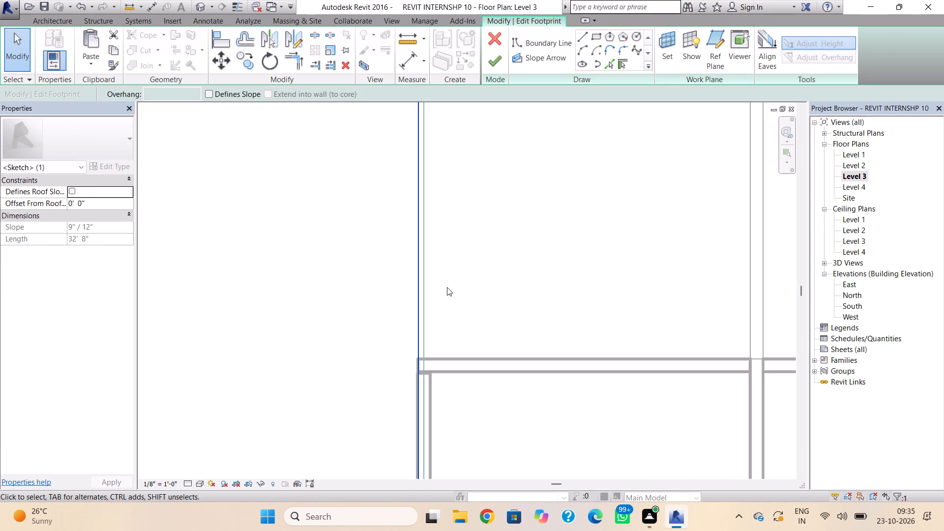
scroll(444, 291, "down", 1)
scroll(439, 301, "up", 1)
middle_click_drag(474, 295, 473, 245)
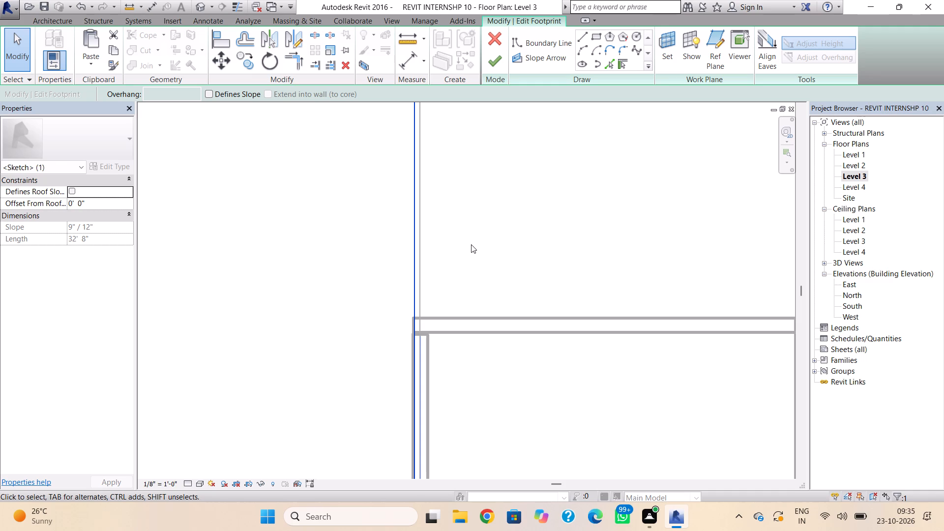
key("Left")
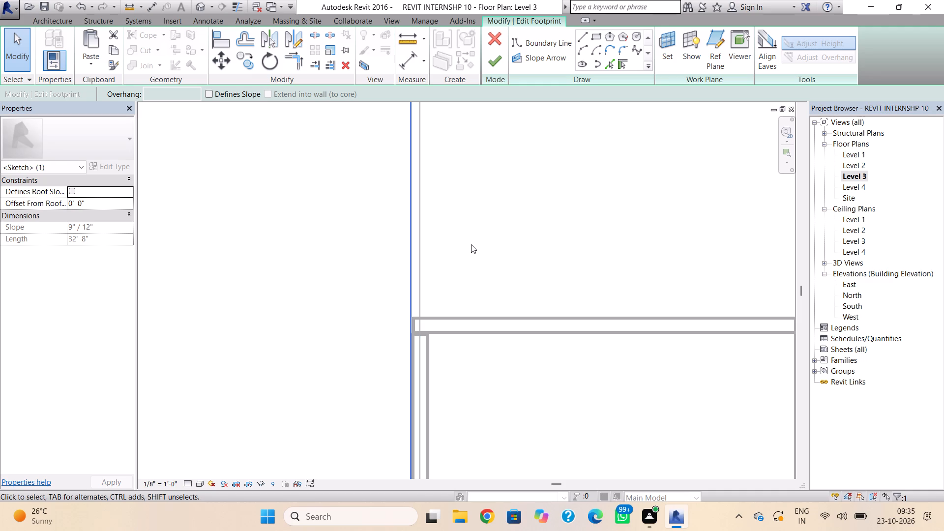
left_click(495, 62)
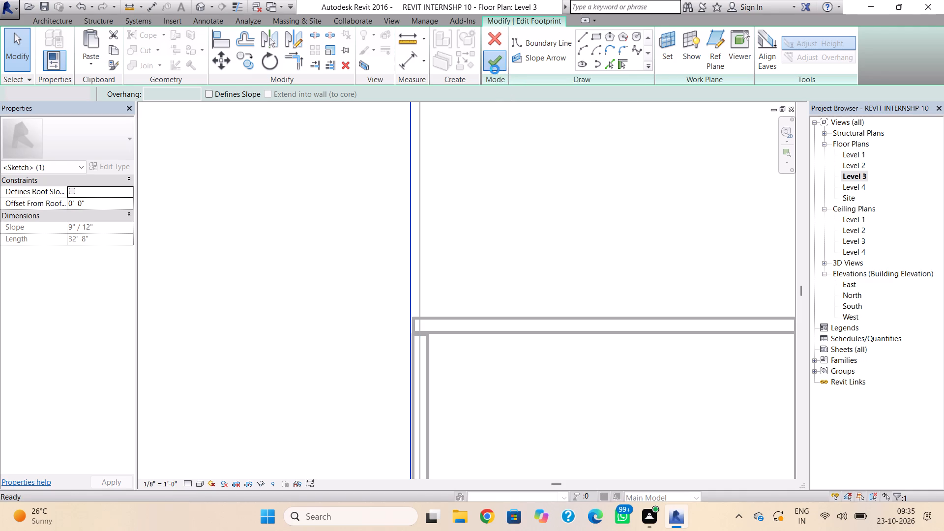
left_click(502, 262)
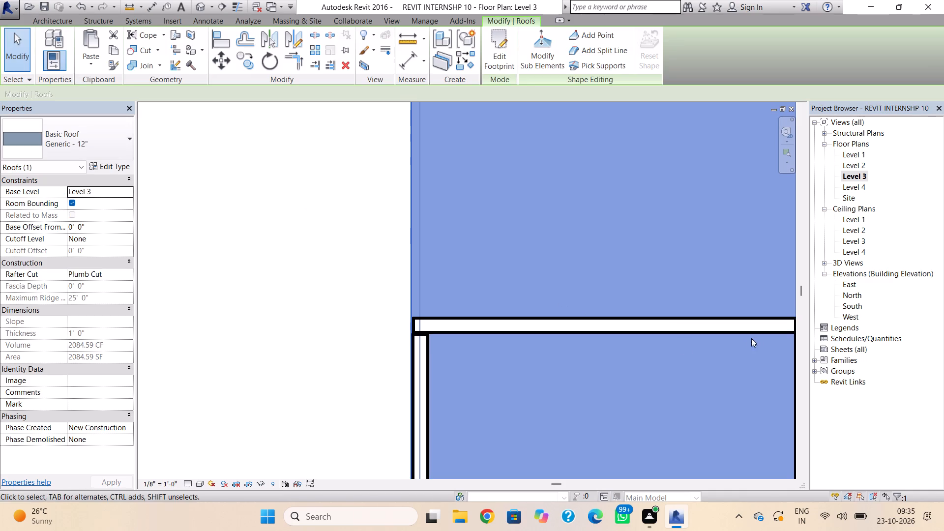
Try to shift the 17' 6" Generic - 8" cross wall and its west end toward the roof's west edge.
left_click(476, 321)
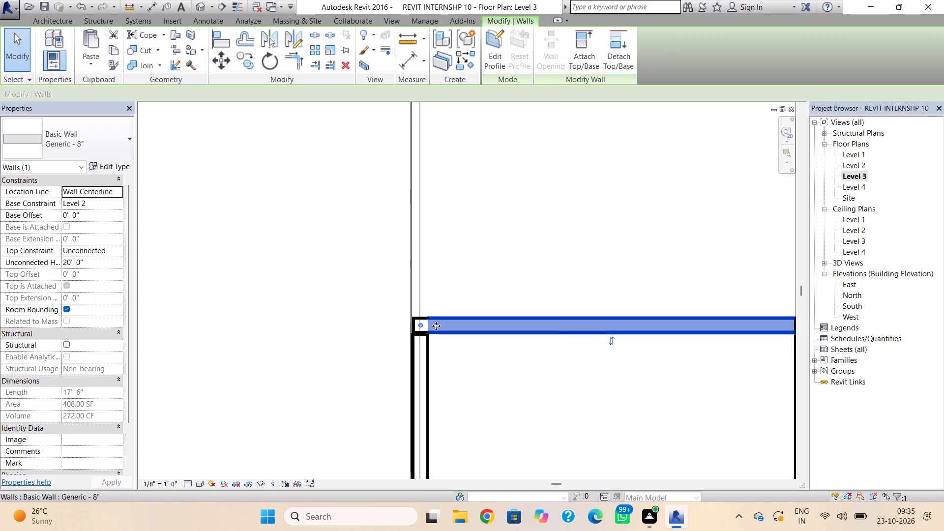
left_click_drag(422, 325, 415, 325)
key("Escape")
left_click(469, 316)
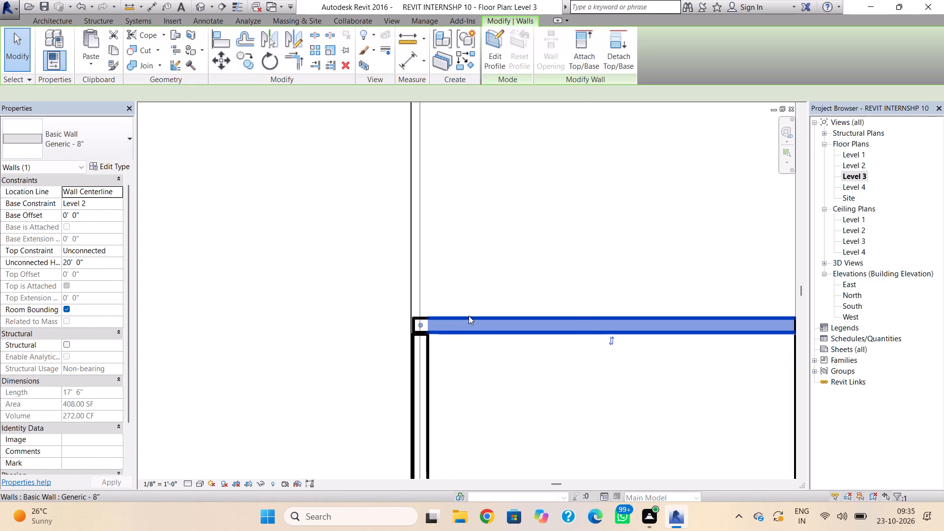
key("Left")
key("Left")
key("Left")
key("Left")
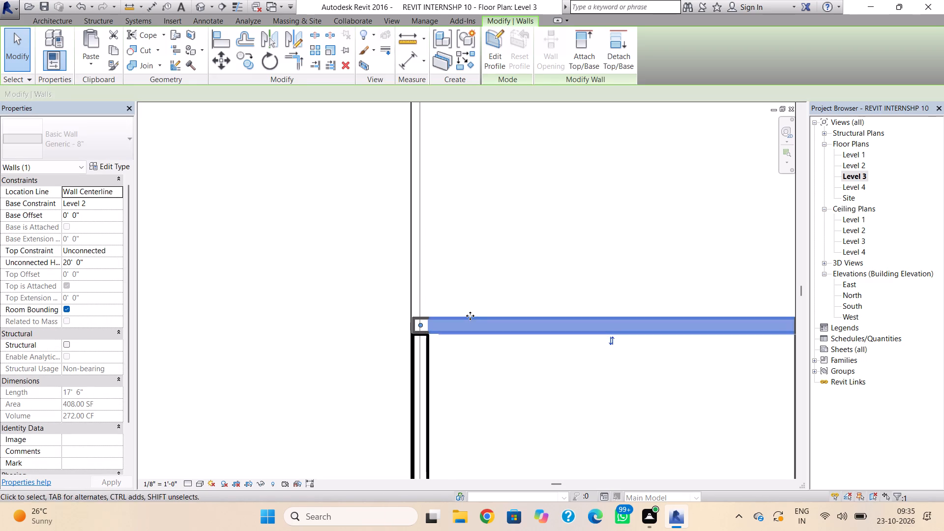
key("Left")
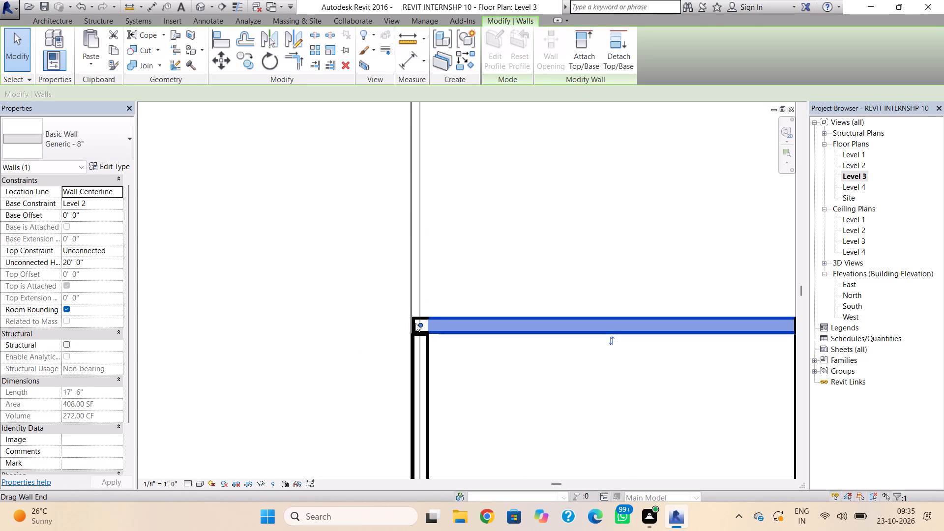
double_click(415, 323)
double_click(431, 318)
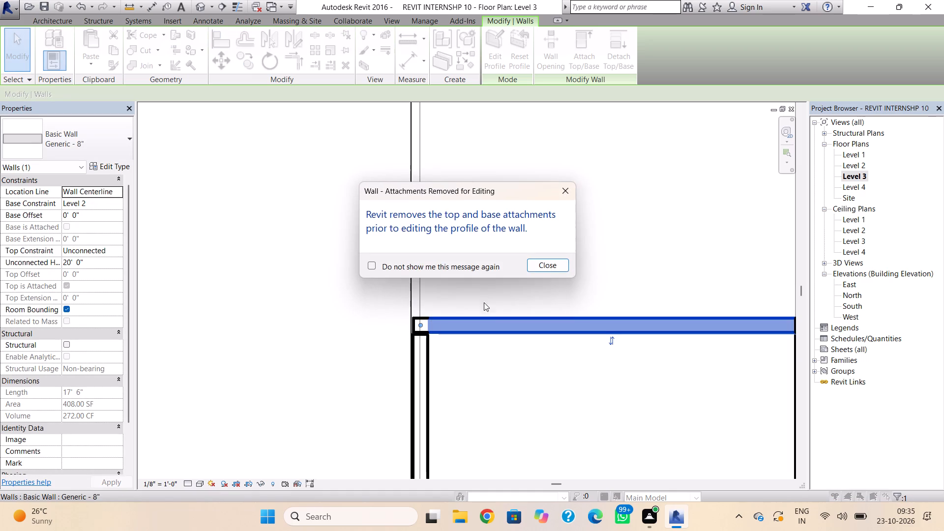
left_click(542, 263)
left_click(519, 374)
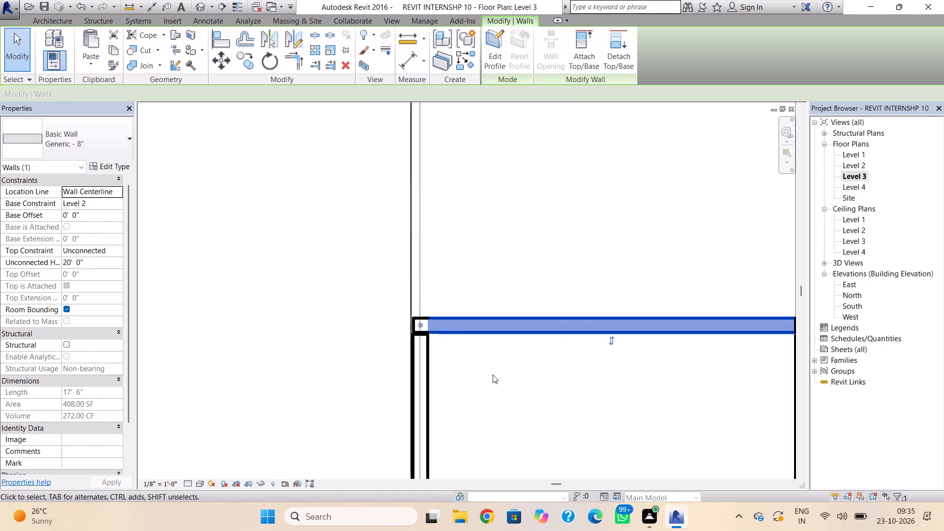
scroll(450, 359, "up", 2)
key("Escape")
Pull the cross wall's east end back to clean up its junction with the crossing wall.
scroll(447, 353, "down", 2)
middle_click_drag(422, 369, 269, 376)
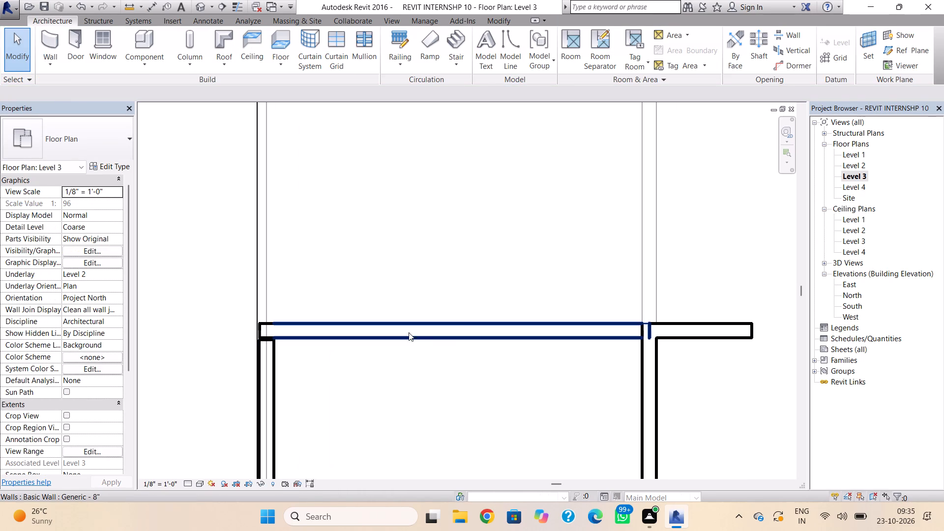
left_click(609, 329)
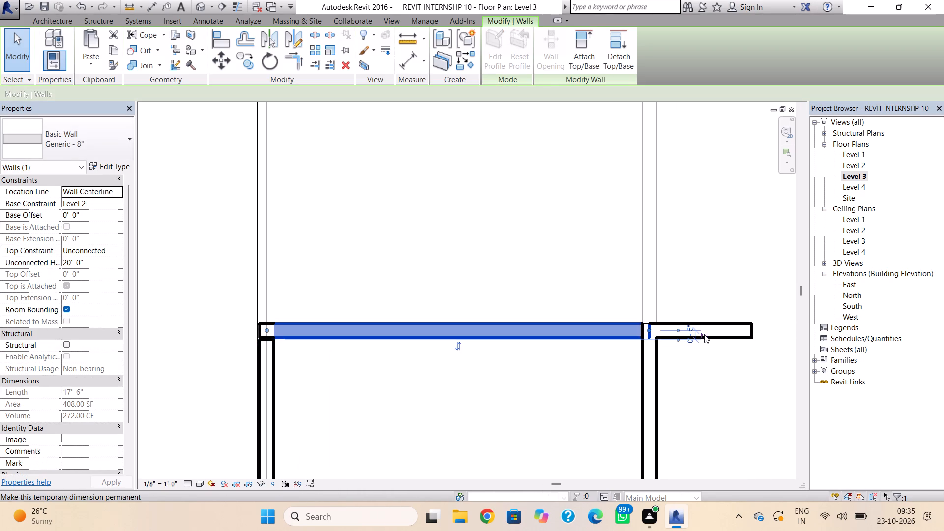
scroll(651, 338, "up", 6)
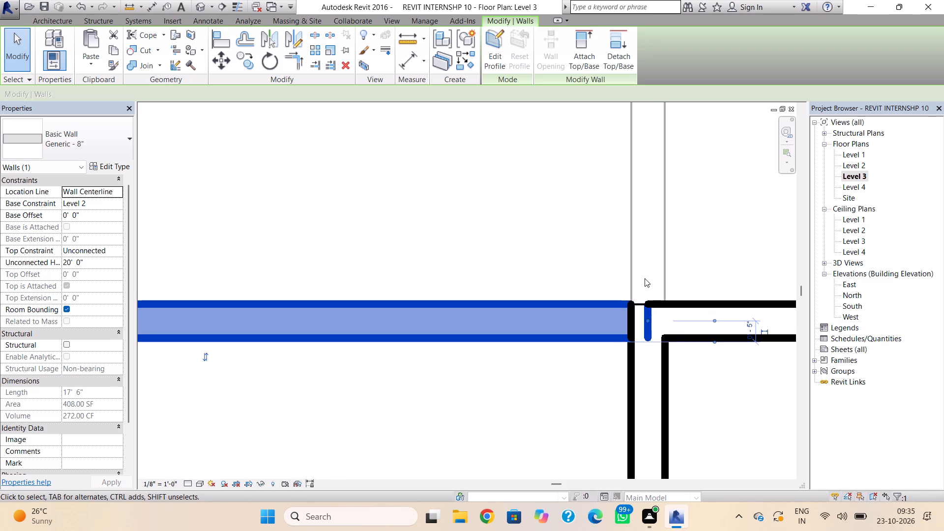
left_click_drag(649, 319, 631, 319)
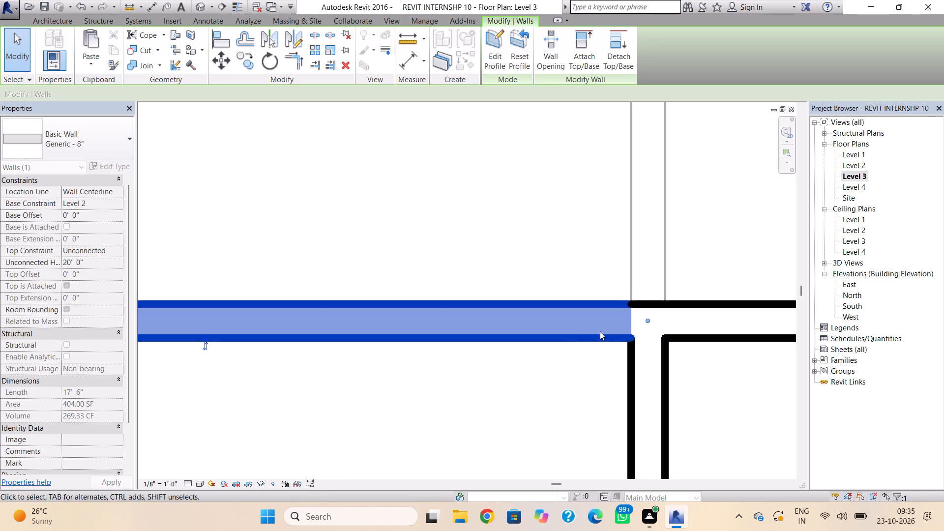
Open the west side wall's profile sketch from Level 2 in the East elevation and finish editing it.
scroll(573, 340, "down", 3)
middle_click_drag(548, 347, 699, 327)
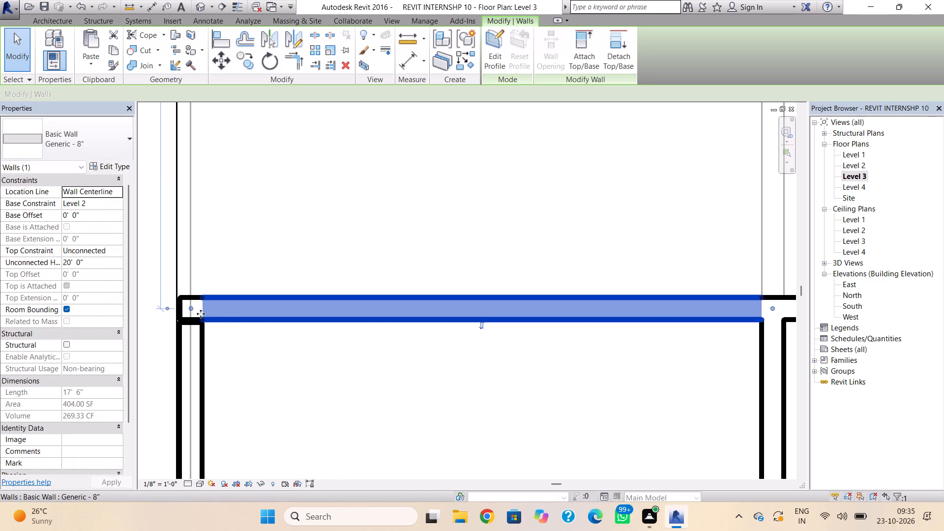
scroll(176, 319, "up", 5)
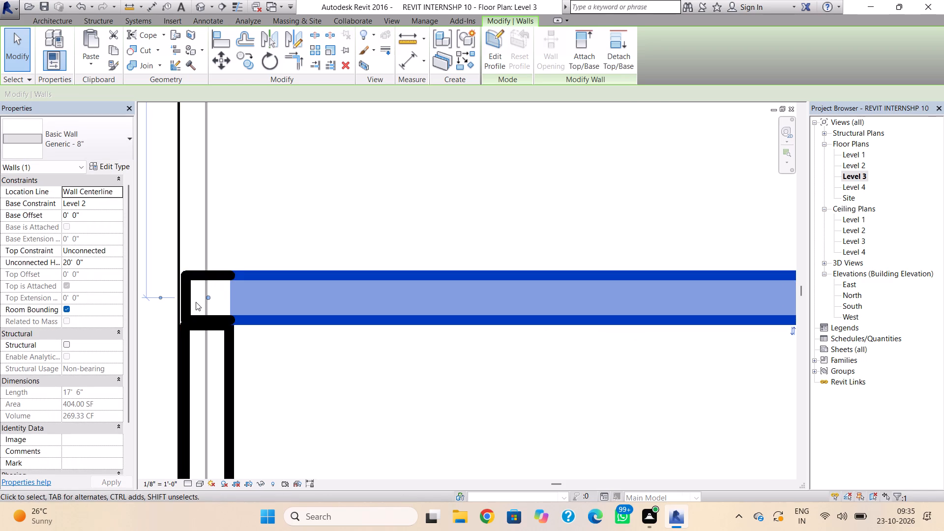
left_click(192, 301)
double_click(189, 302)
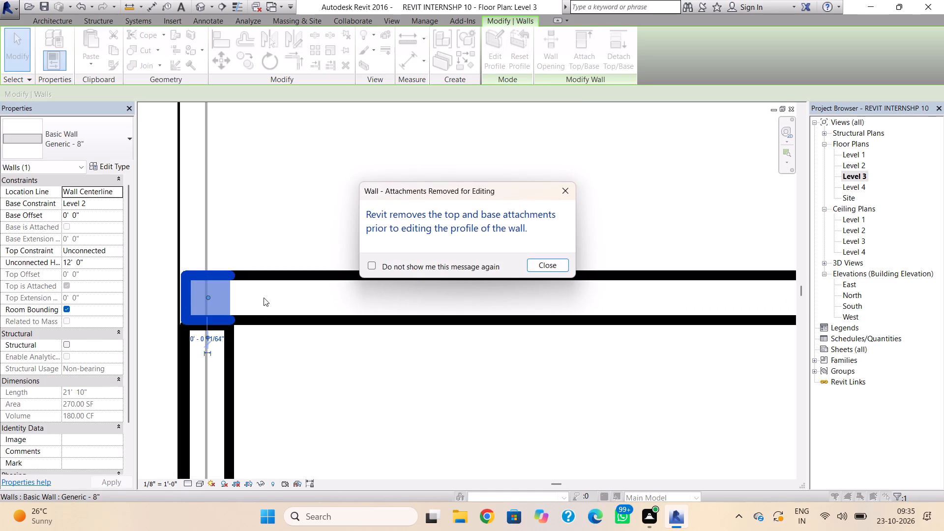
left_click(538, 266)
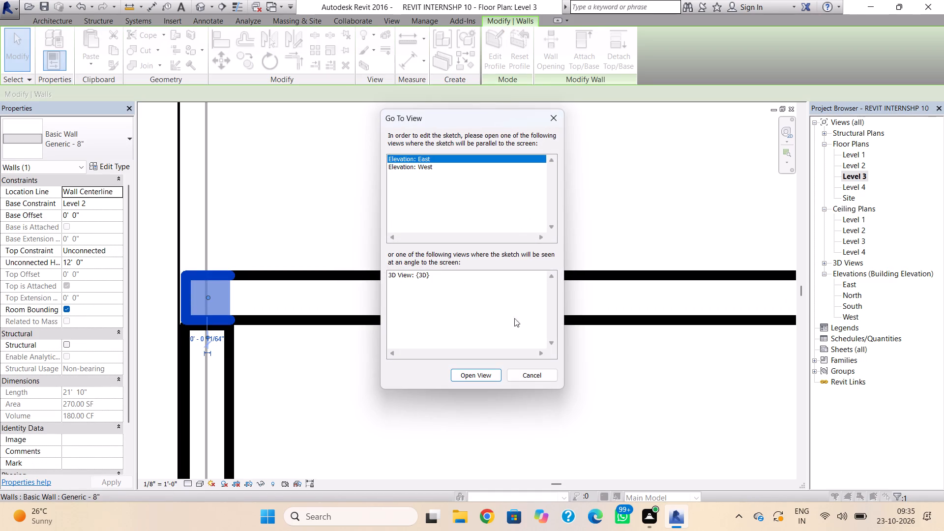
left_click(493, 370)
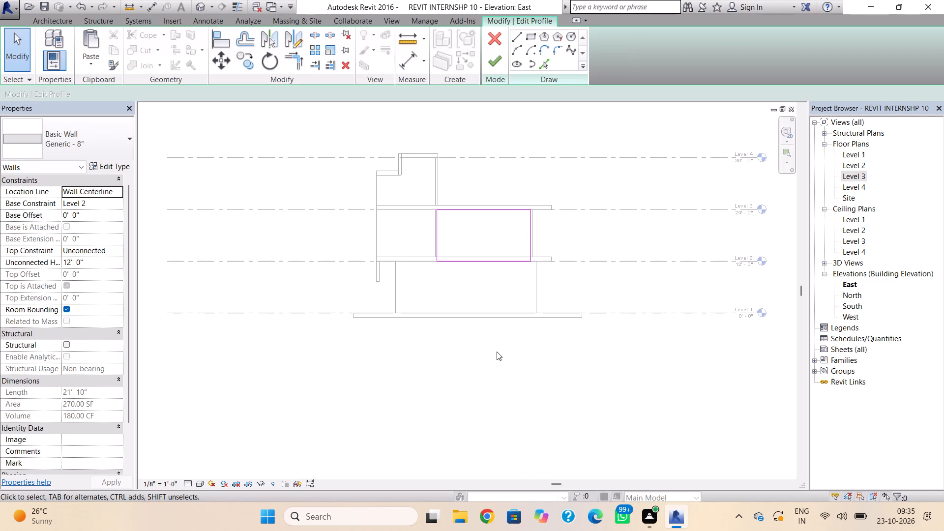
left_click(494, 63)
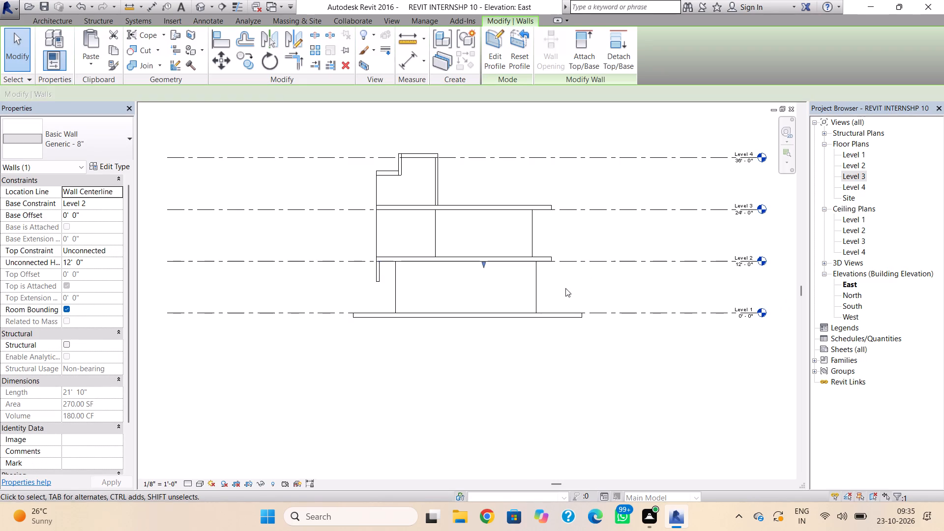
Examine the wall junctions and the adjusted Level 3 roof edge in the Level 3 plan, East elevation and 3D view.
left_click(849, 173)
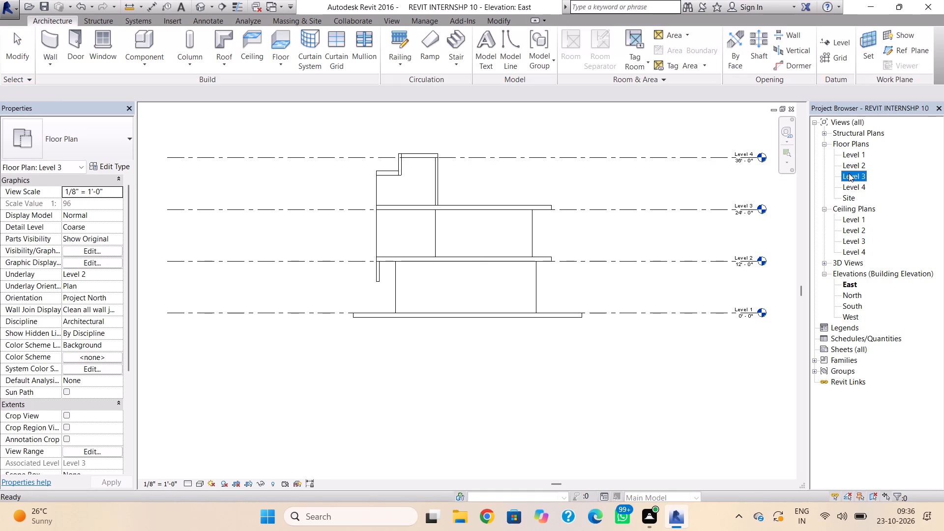
double_click(849, 173)
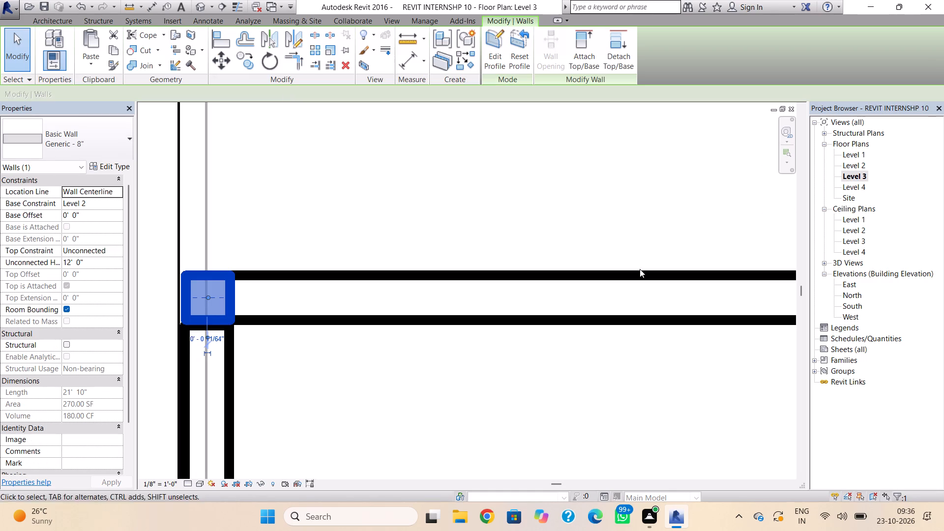
scroll(430, 324, "down", 4)
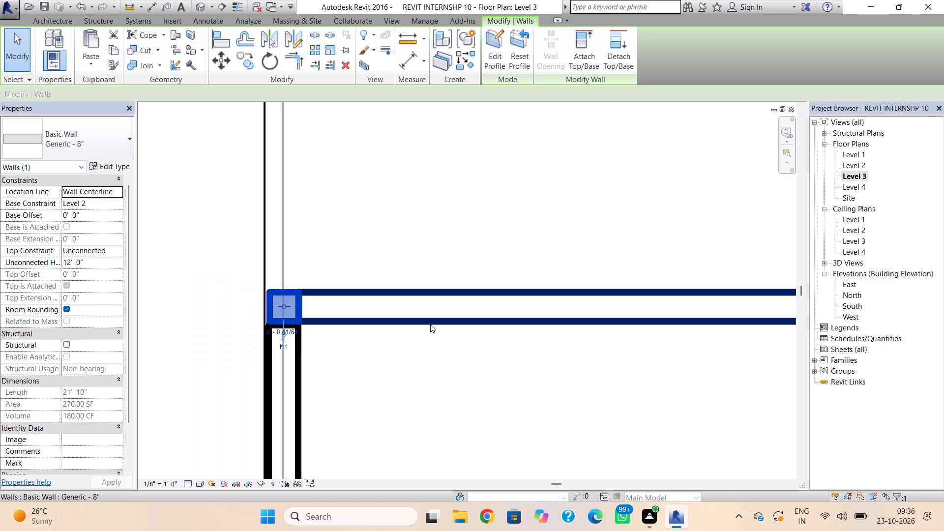
scroll(430, 324, "down", 12)
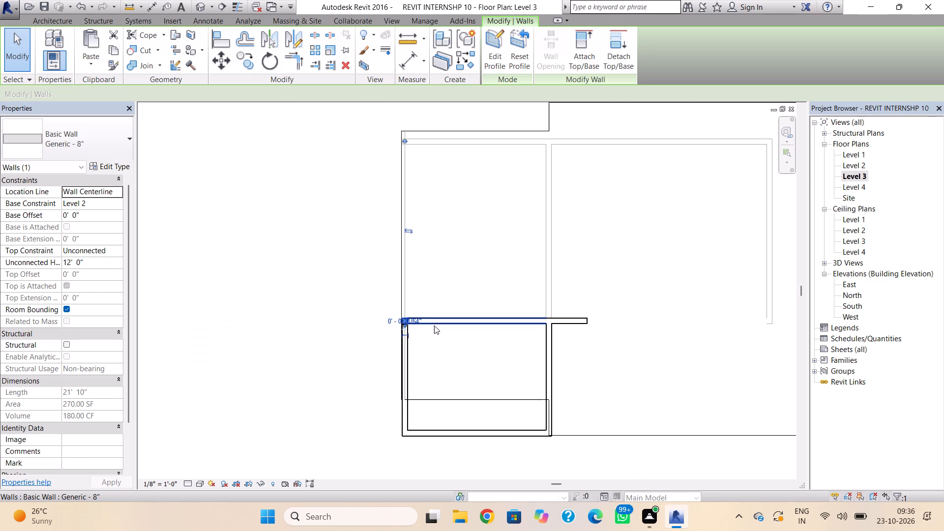
scroll(434, 325, "down", 2)
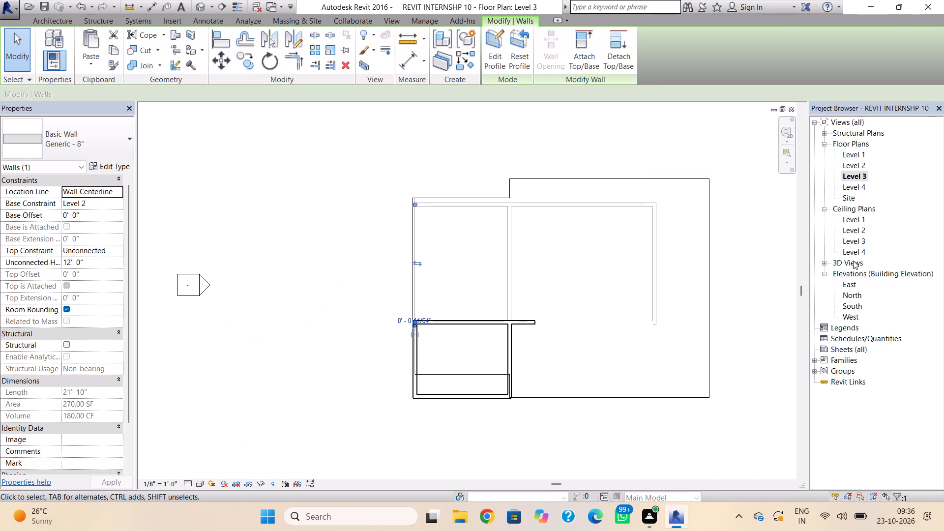
double_click(850, 284)
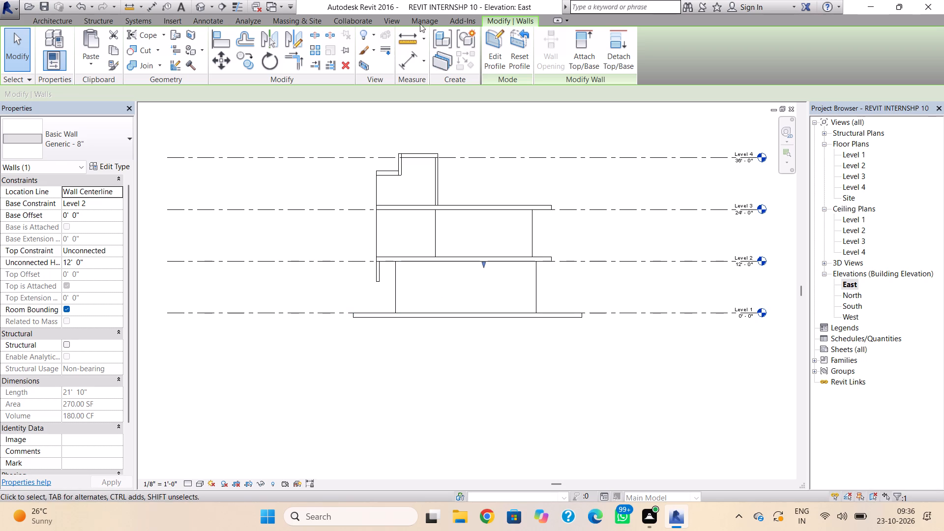
left_click(205, 12)
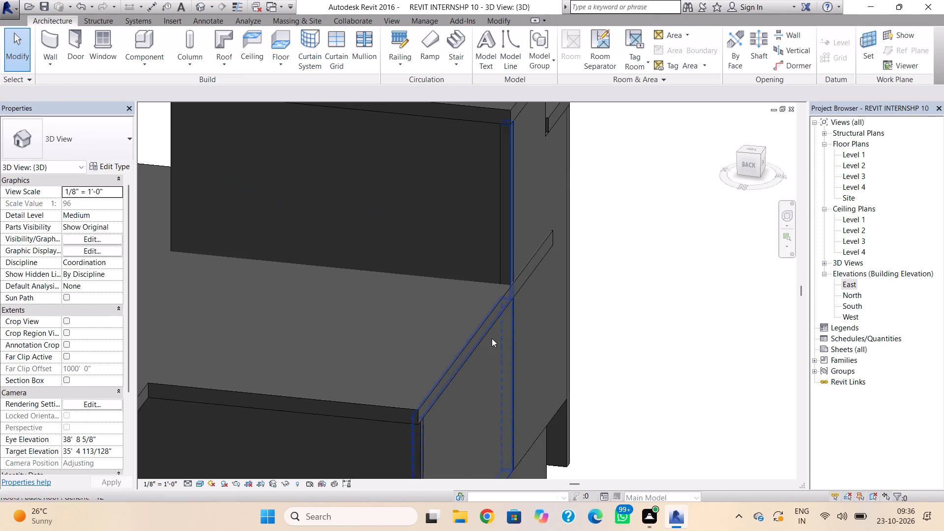
scroll(493, 340, "down", 4)
right_click_drag(653, 341, 412, 329, "shift")
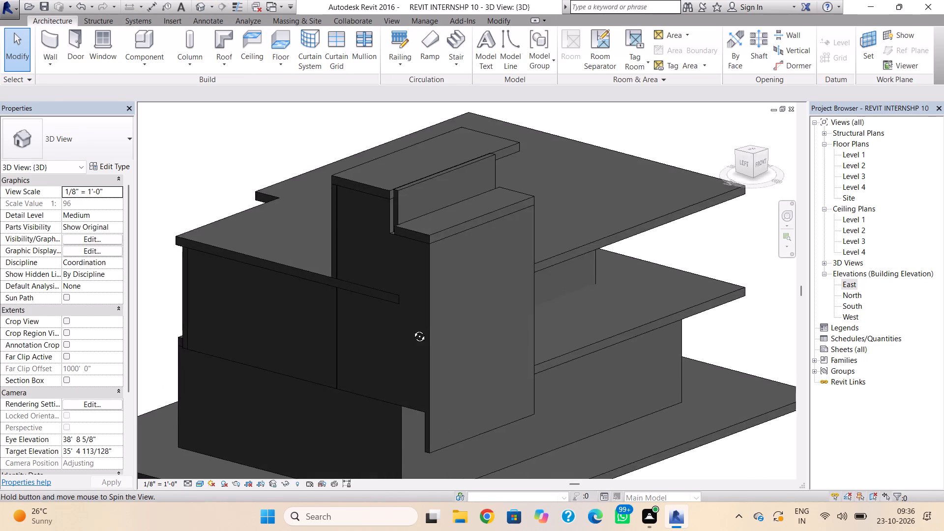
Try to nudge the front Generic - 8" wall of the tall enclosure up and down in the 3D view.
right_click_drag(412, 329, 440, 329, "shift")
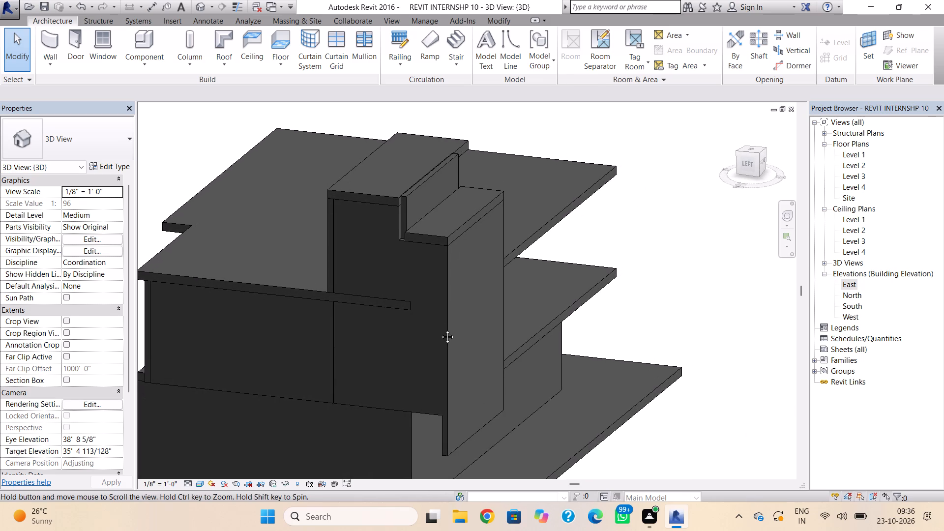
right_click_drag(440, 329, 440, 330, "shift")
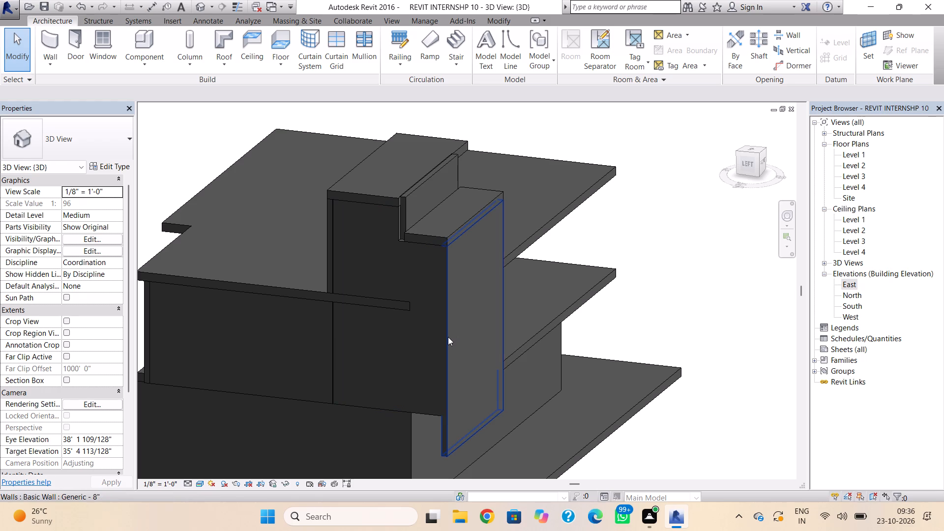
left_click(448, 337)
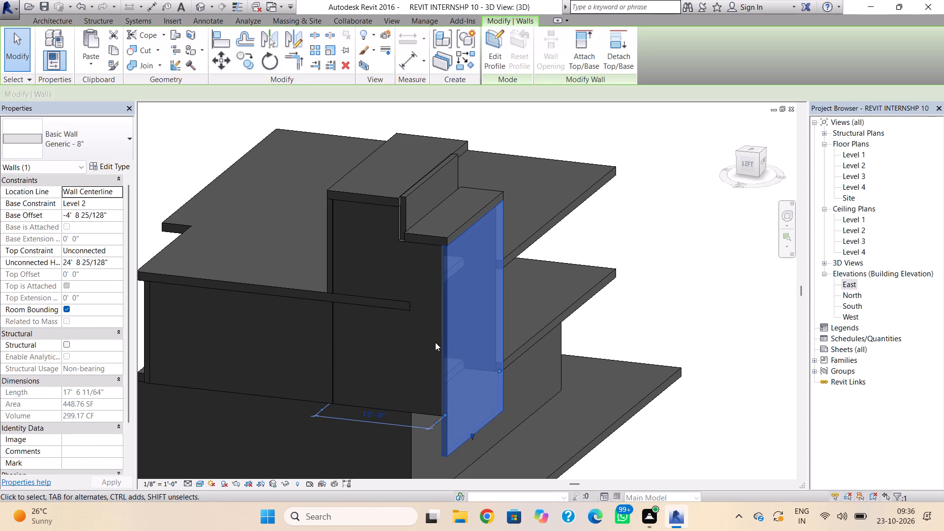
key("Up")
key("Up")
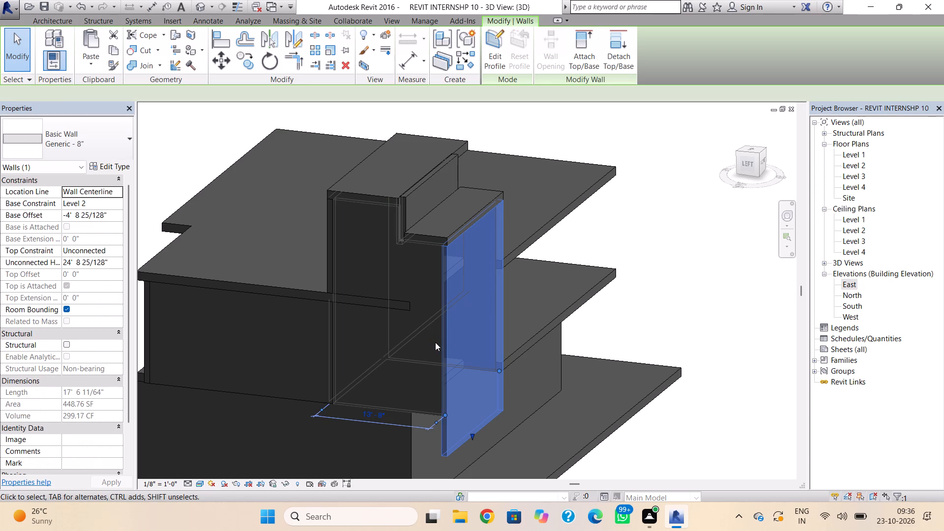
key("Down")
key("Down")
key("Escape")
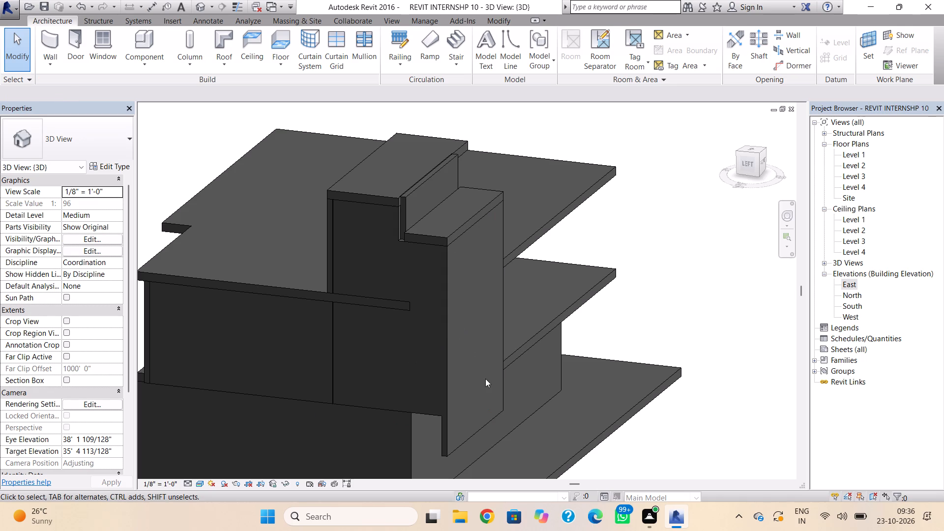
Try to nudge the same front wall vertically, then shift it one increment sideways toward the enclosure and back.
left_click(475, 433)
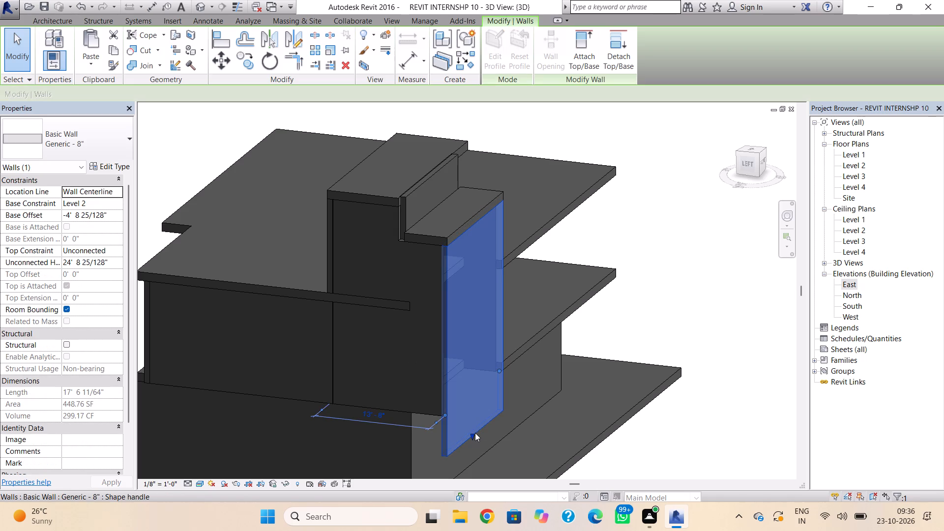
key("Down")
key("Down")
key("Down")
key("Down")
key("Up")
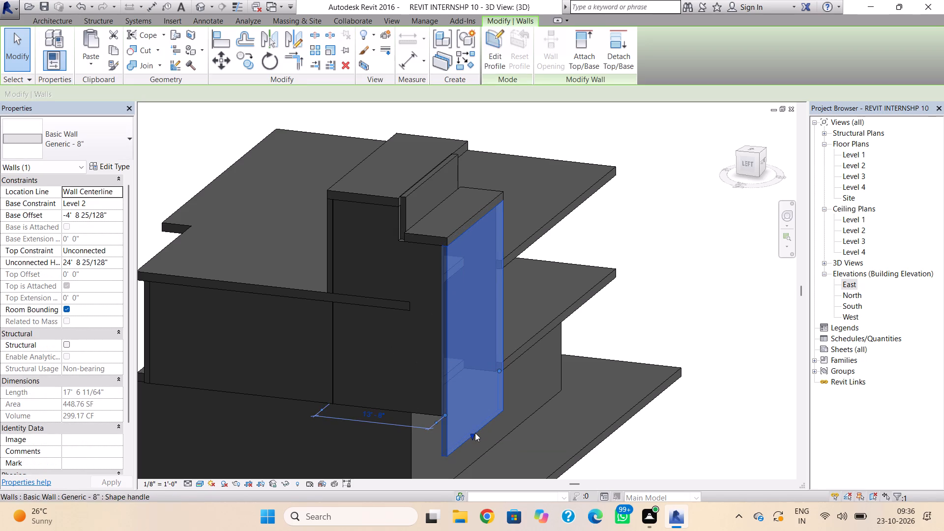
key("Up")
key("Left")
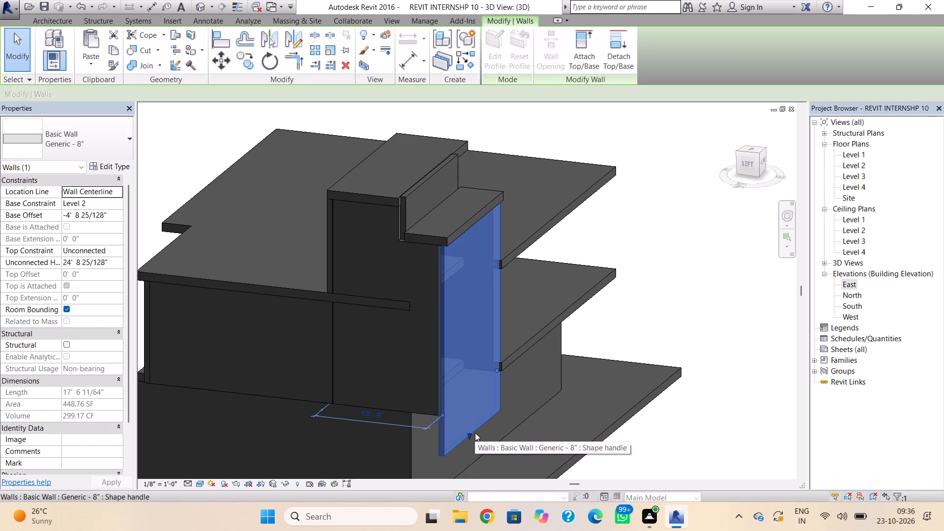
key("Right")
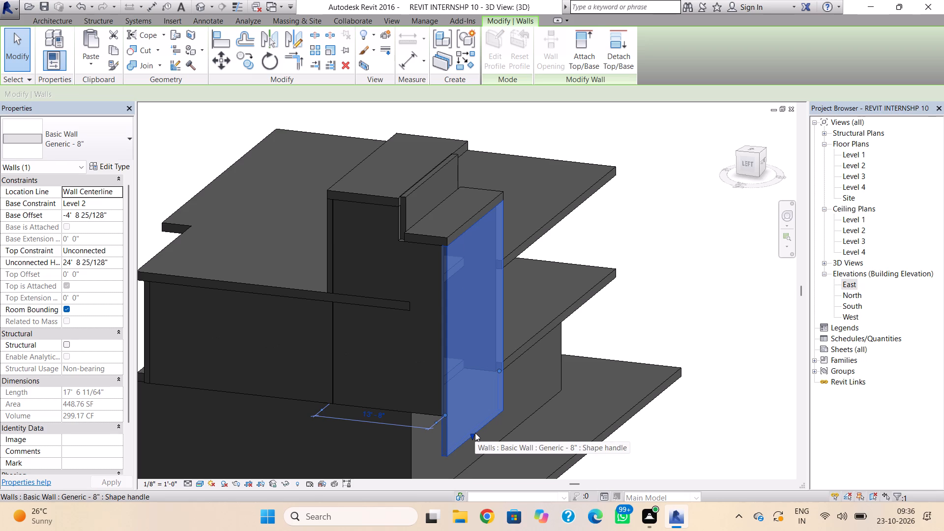
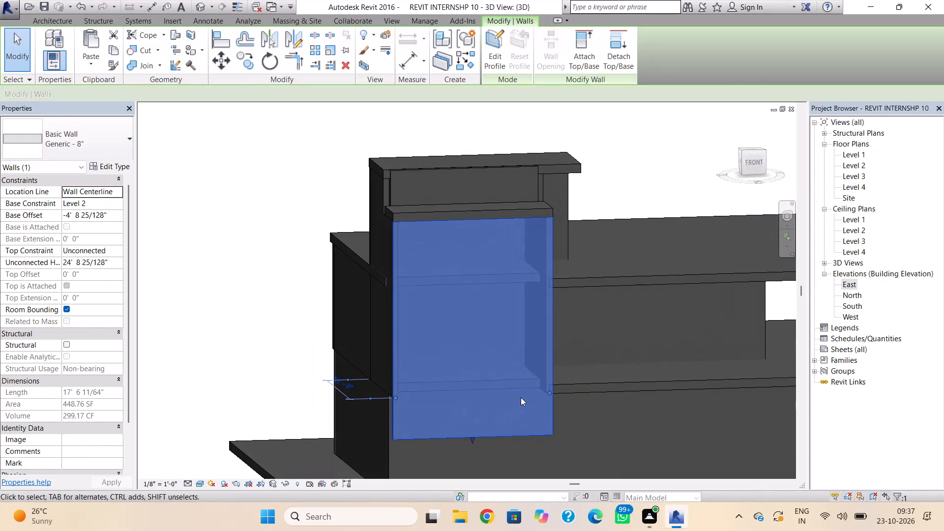
Undo the last six model changes after checking the tall front wall.
left_click(541, 234)
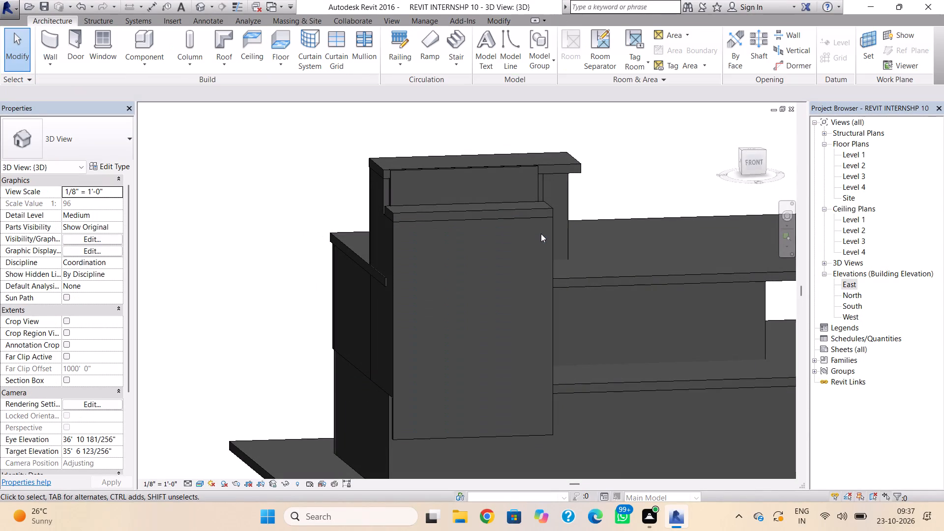
left_click(546, 221)
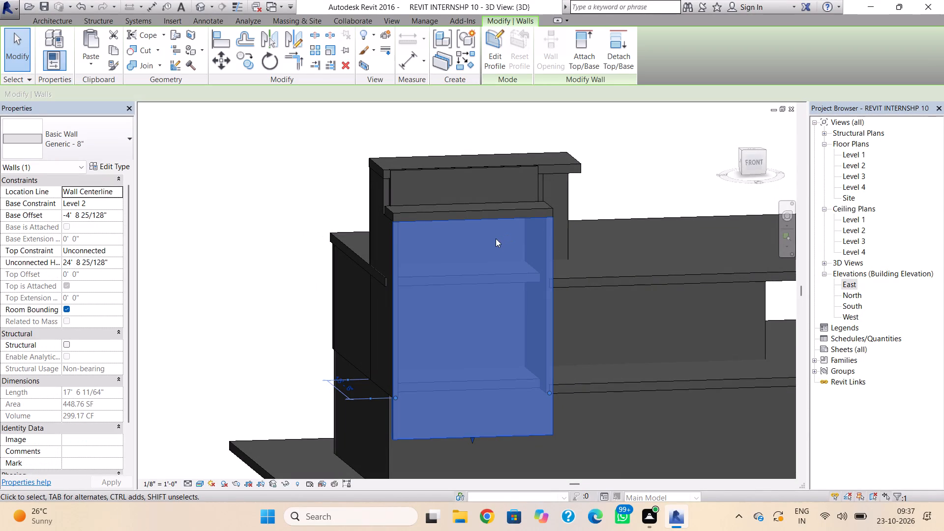
right_click_drag(484, 232, 591, 311, "shift")
key("Escape")
right_click_drag(539, 308, 710, 352, "shift")
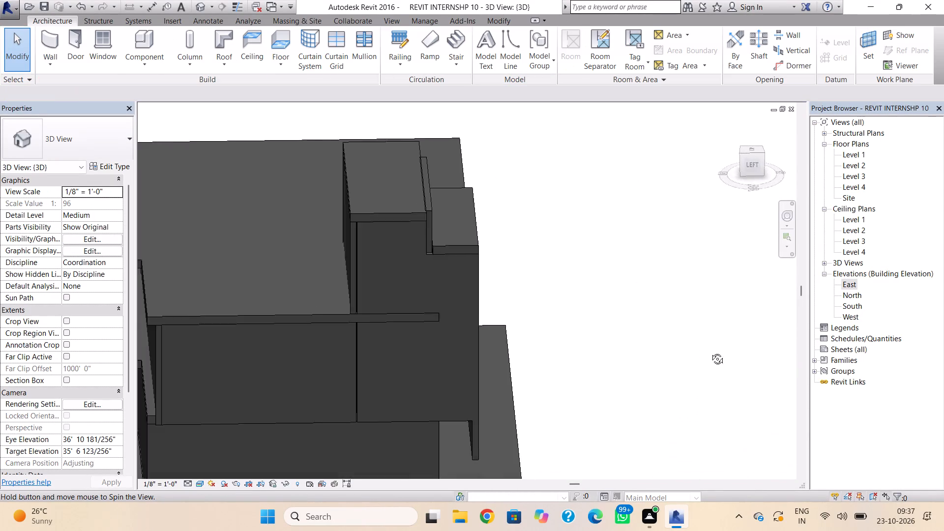
right_click_drag(710, 352, 452, 341, "shift")
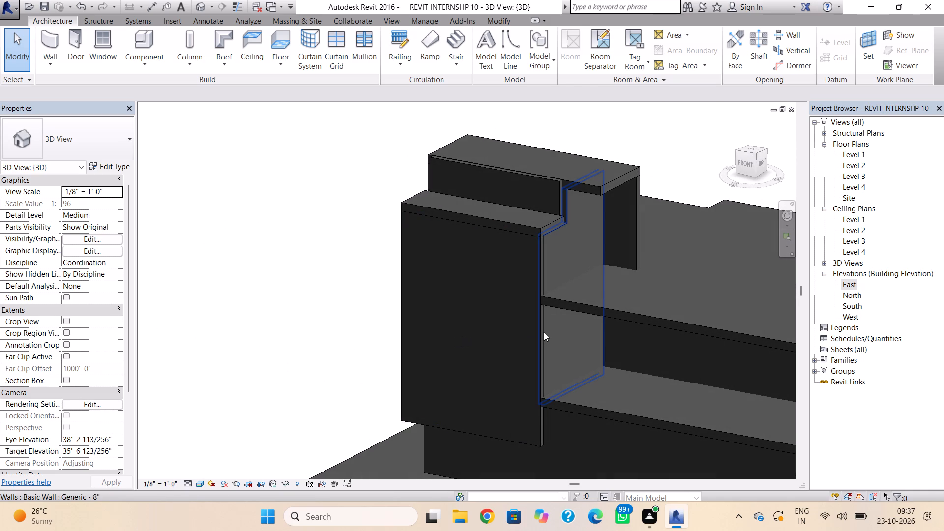
key("ctrl+z")
key("ctrl+z")
key("ctrl+z")
key("ctrl+z")
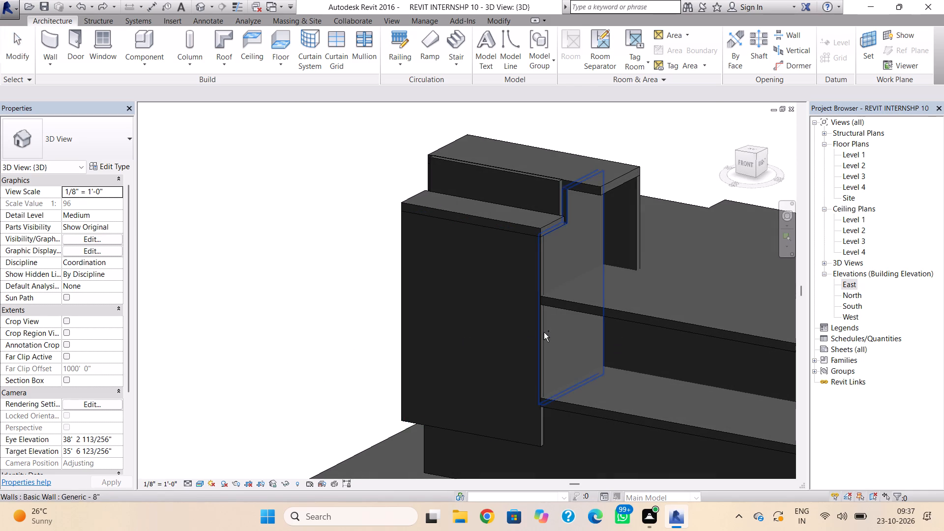
key("ctrl+z")
key("ctrl+z")
Examine the building from the front and the front corner, focusing on the stacked roofs and the short upper wall above the tall front wall.
scroll(525, 271, "up", 5)
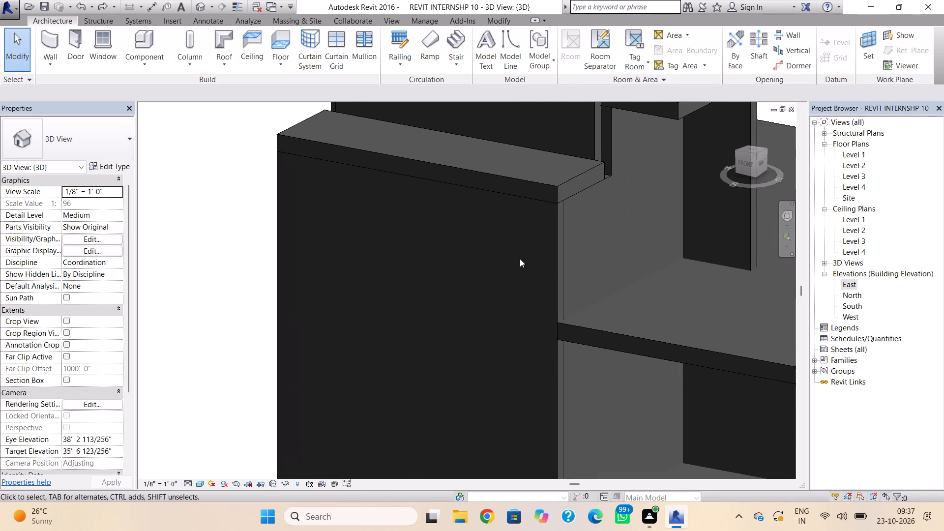
scroll(520, 259, "down", 4)
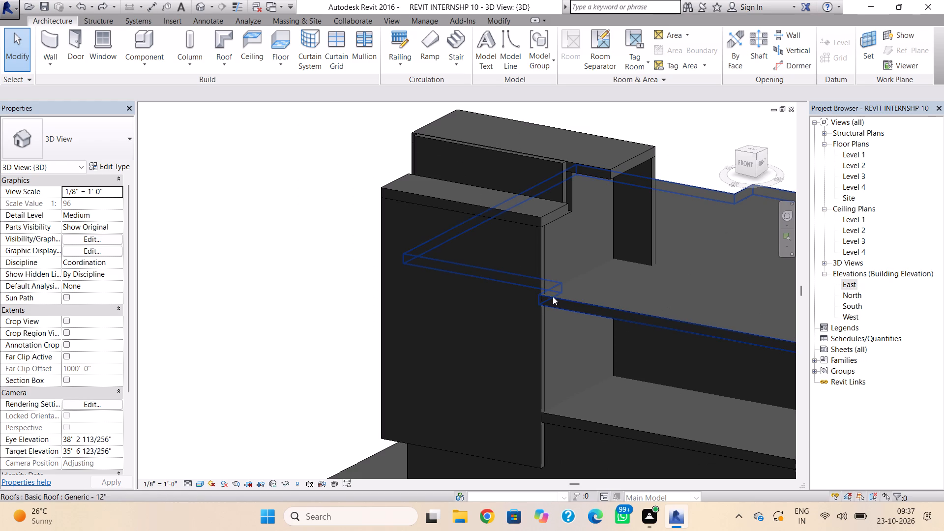
right_click_drag(561, 295, 707, 302, "shift")
right_click_drag(625, 311, 601, 313, "shift")
scroll(600, 313, "down", 4)
right_click_drag(699, 300, 577, 318, "shift")
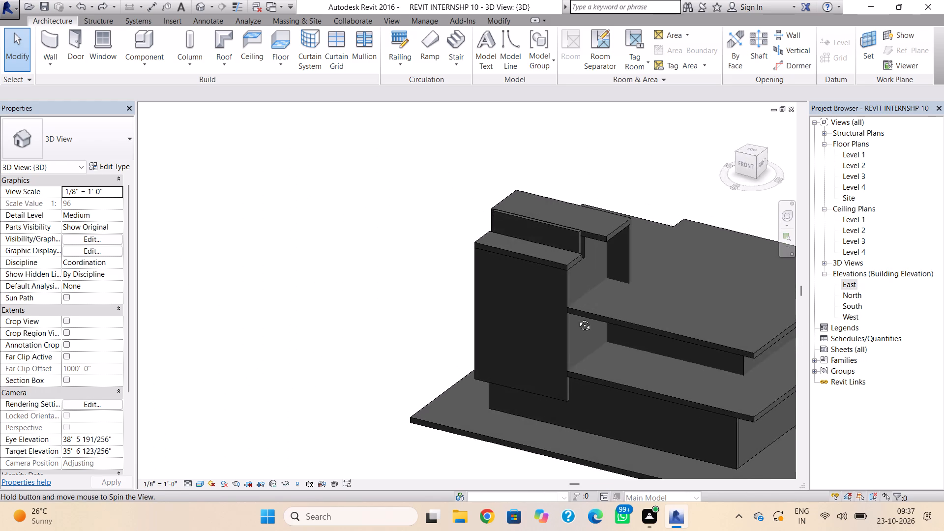
right_click_drag(577, 318, 547, 319, "shift")
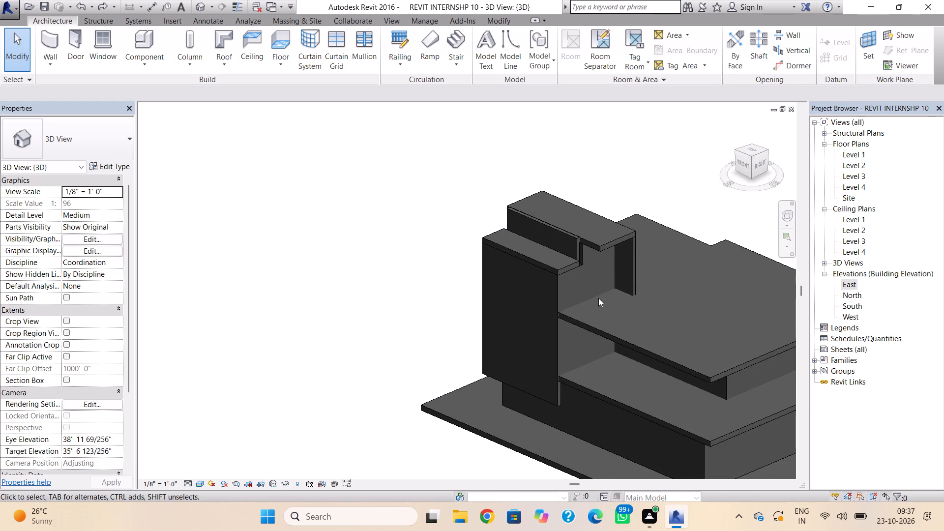
scroll(617, 293, "down", 2)
middle_click_drag(595, 299, 498, 305)
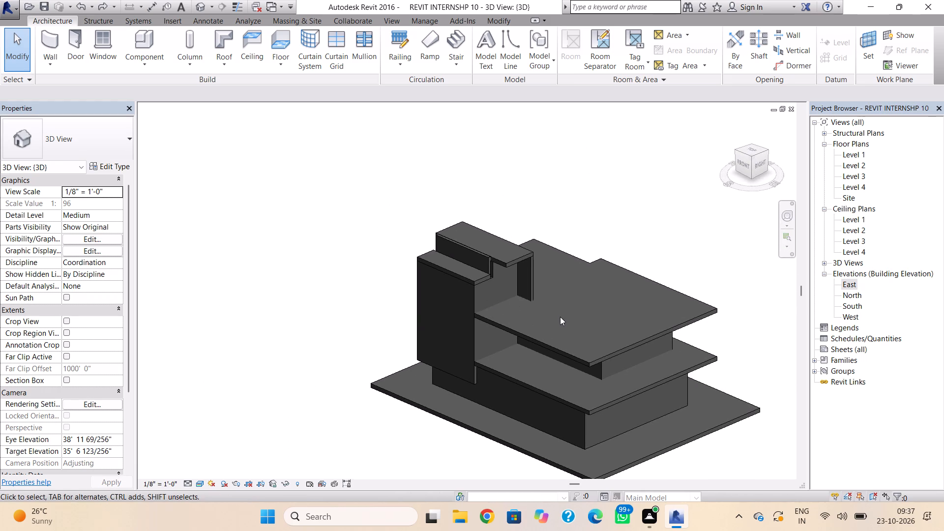
right_click_drag(574, 336, 667, 242, "shift")
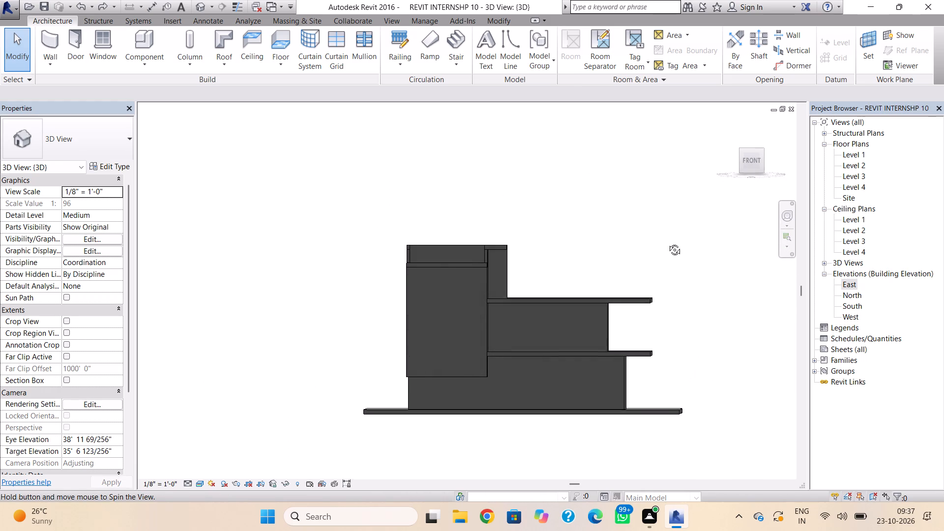
right_click_drag(667, 242, 668, 238, "shift")
double_click(746, 160)
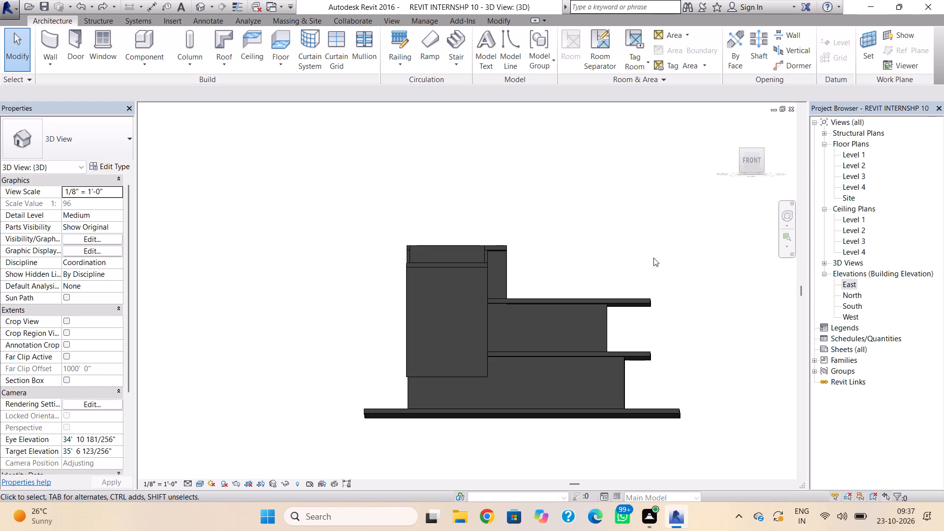
scroll(647, 265, "up", 3)
middle_click_drag(644, 283, 676, 241)
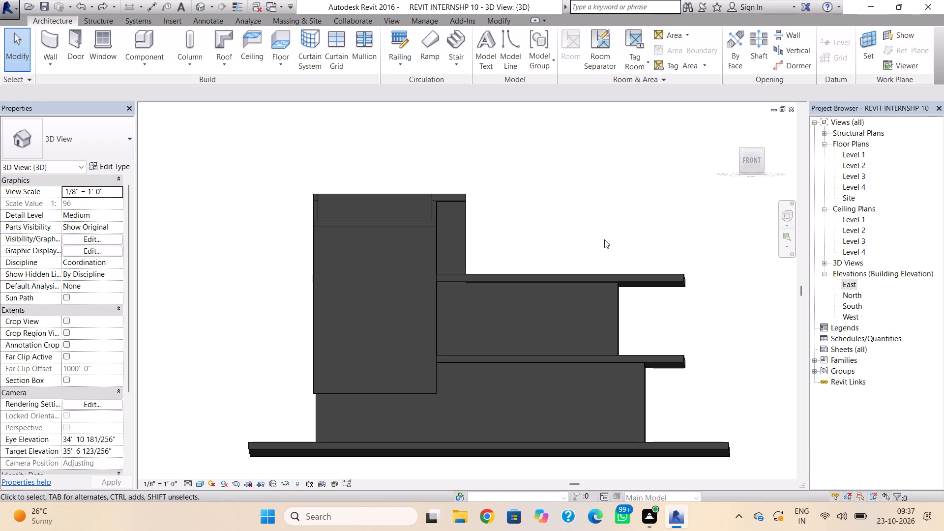
right_click_drag(581, 206, 514, 300, "shift")
scroll(451, 218, "up", 1)
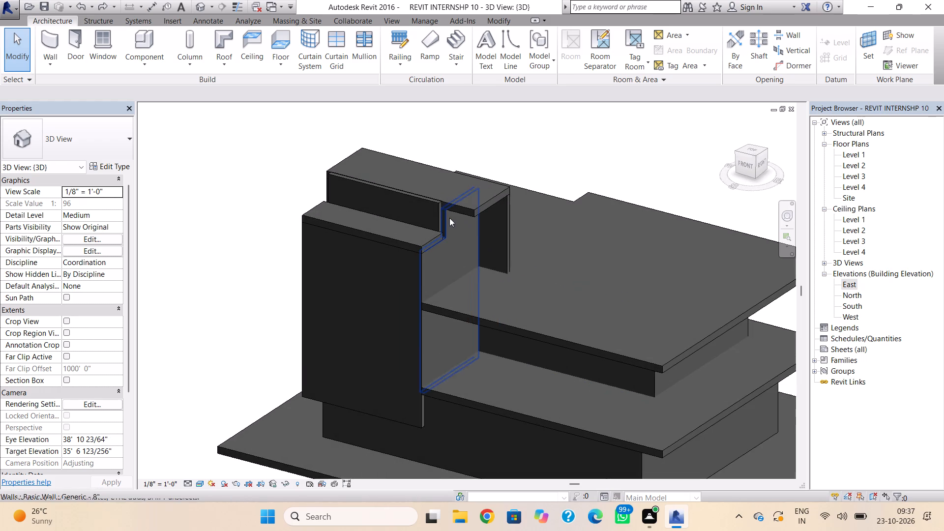
scroll(685, 233, "up", 2)
middle_click_drag(613, 286, 733, 302)
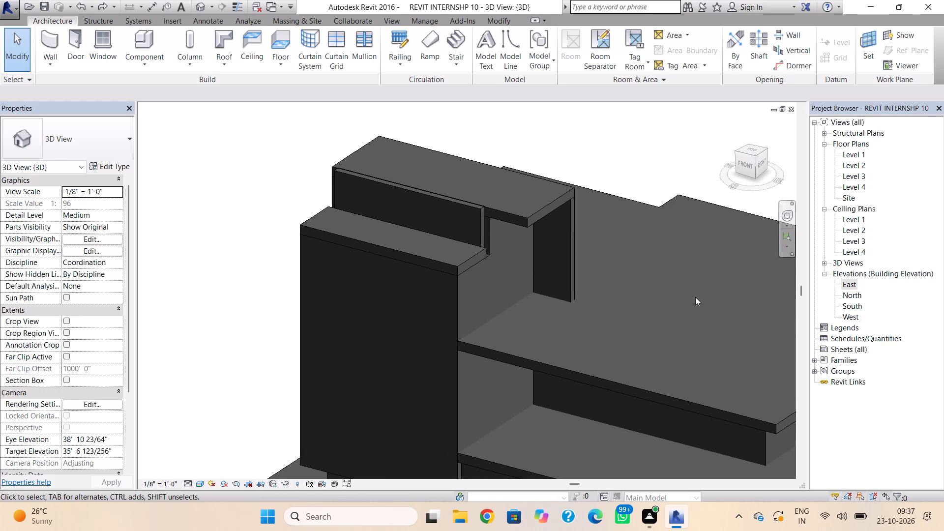
left_click(477, 208)
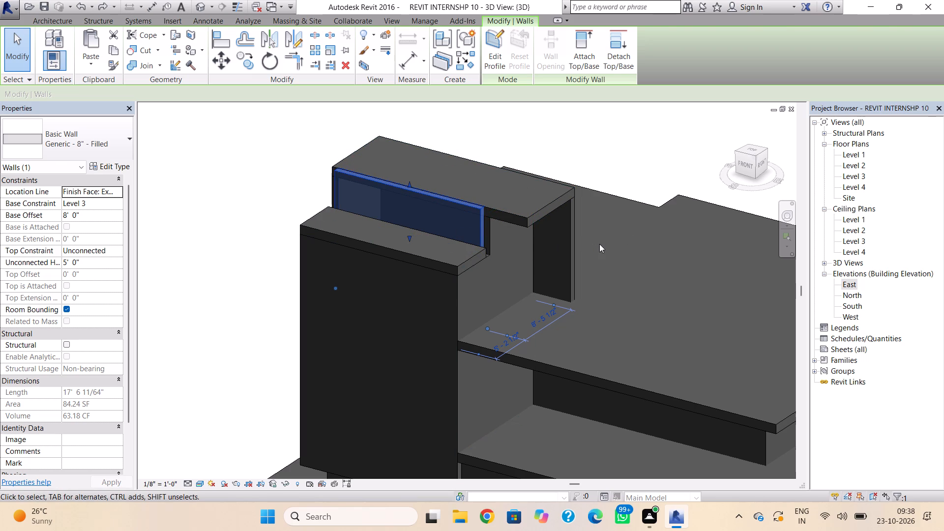
key("Escape")
scroll(566, 341, "down", 5)
middle_click_drag(566, 347, 567, 302)
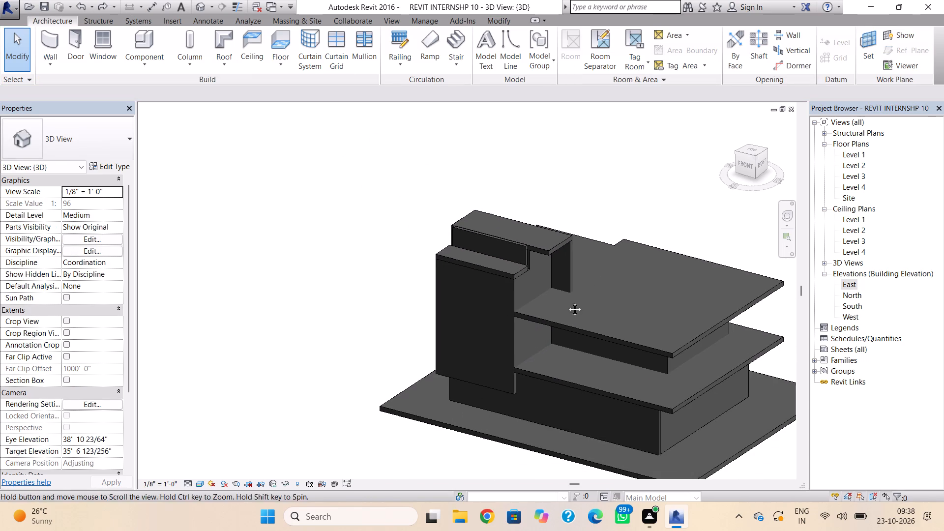
middle_click_drag(567, 302, 567, 298)
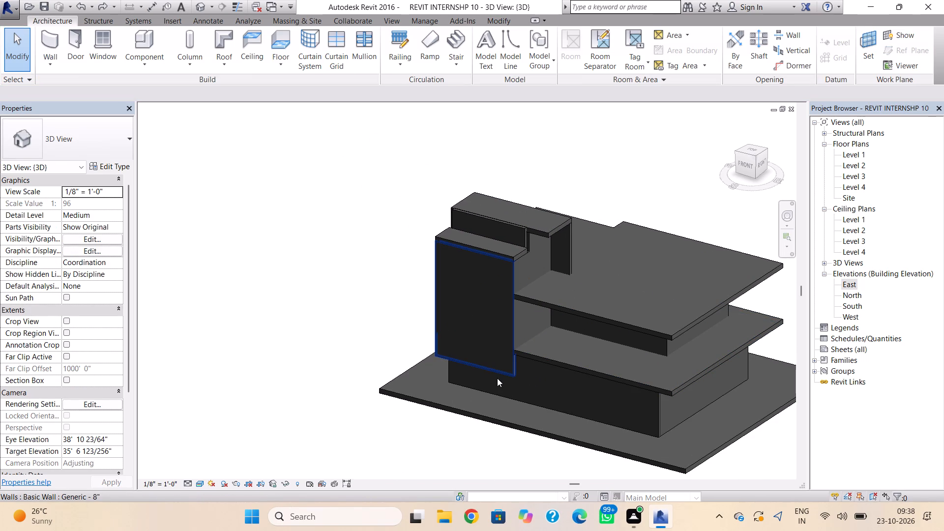
Open the Level 2 roof's footprint for editing and switch to the Level 2 floor plan.
left_click(581, 364)
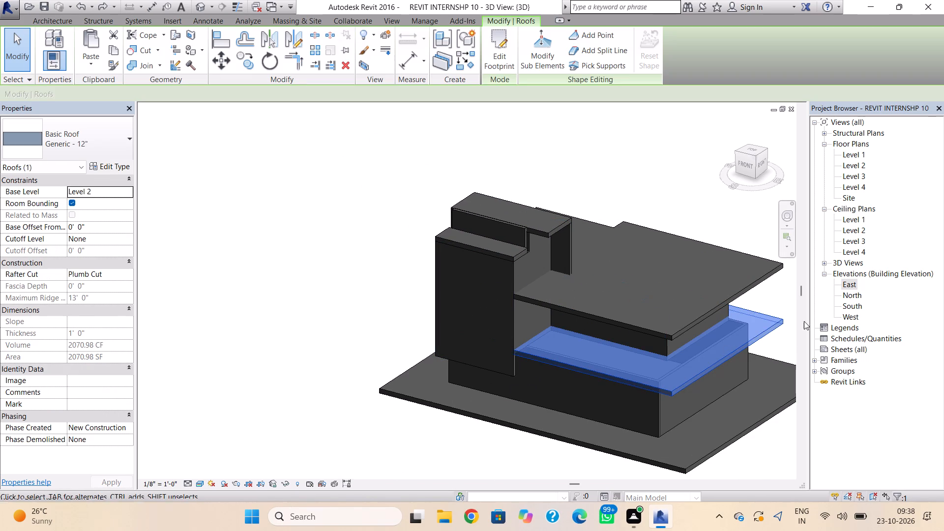
double_click(643, 385)
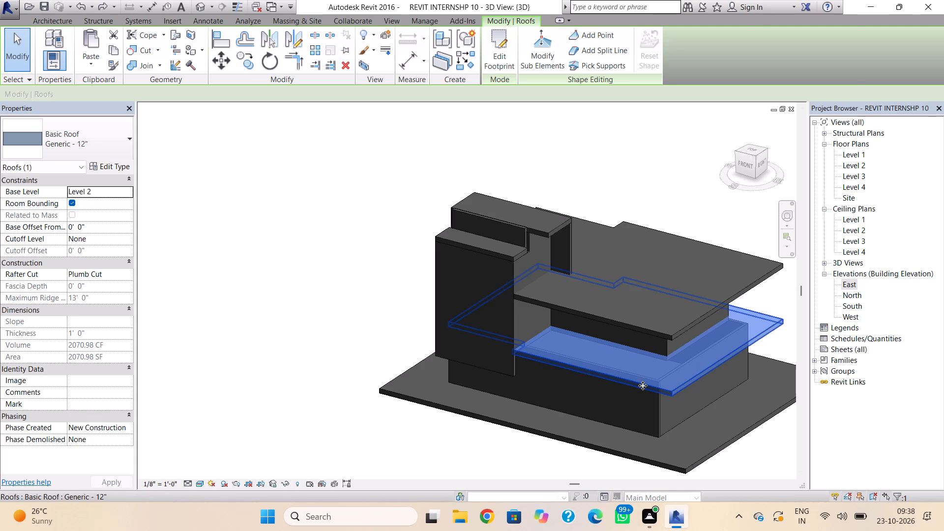
double_click(854, 163)
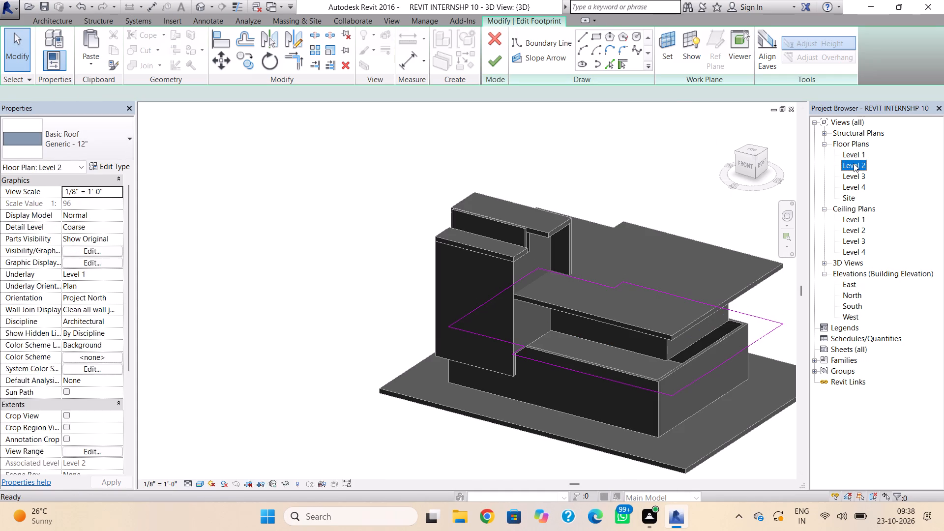
Move the long front boundary line of the roof footprint inward until it is about 2' 6" from the lower front wall.
scroll(592, 322, "down", 2)
middle_click_drag(592, 341, 538, 228)
scroll(603, 260, "down", 2)
middle_click_drag(644, 288, 462, 272)
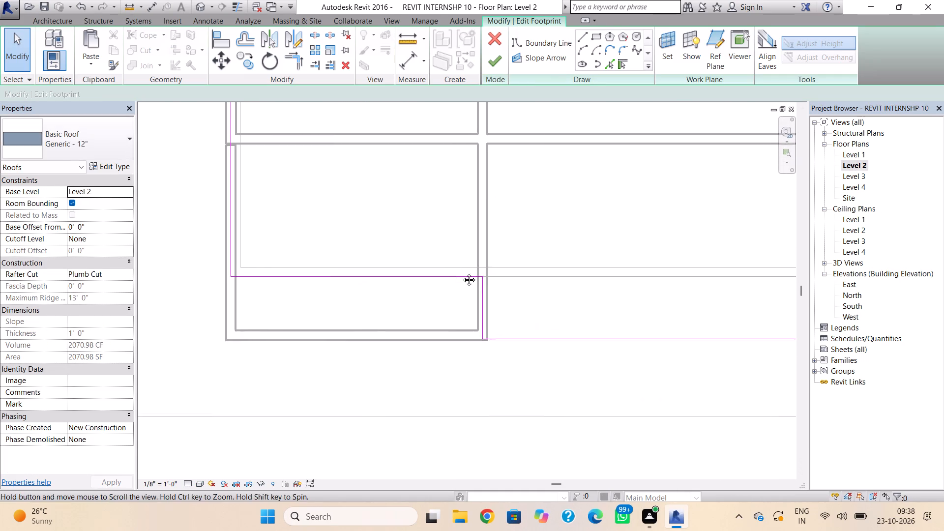
middle_click_drag(462, 272, 457, 273)
middle_click_drag(636, 314, 428, 329)
left_click(541, 357)
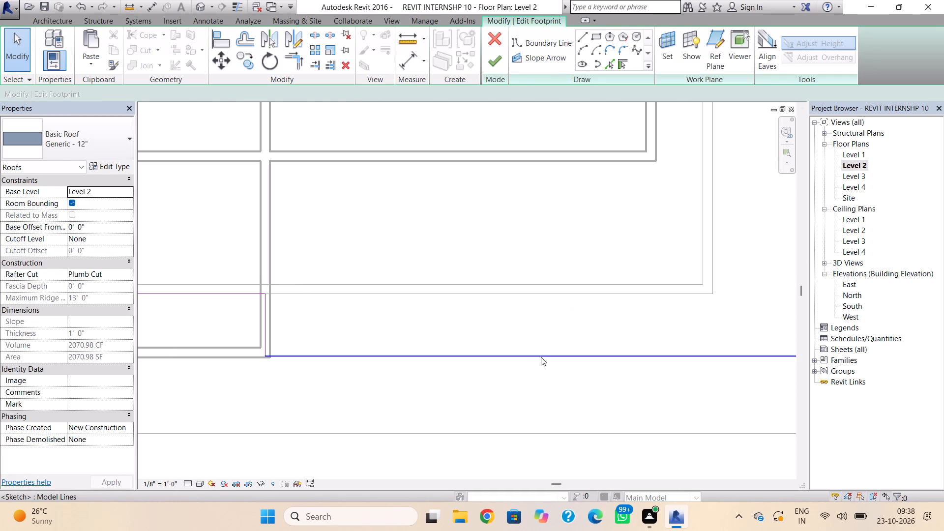
scroll(636, 356, "down", 3)
middle_click_drag(631, 359, 563, 370)
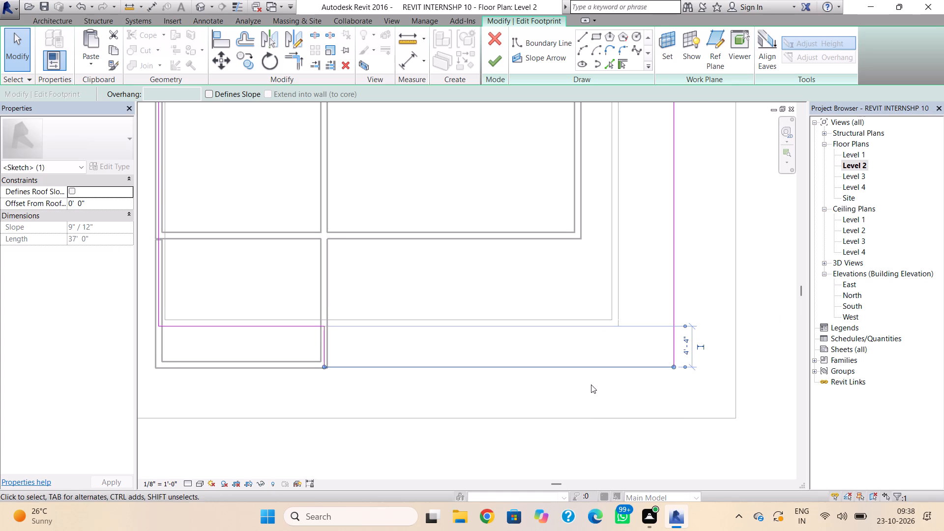
key("Up")
key("Up")
key("Up")
key("Up")
key("Up")
key("Up")
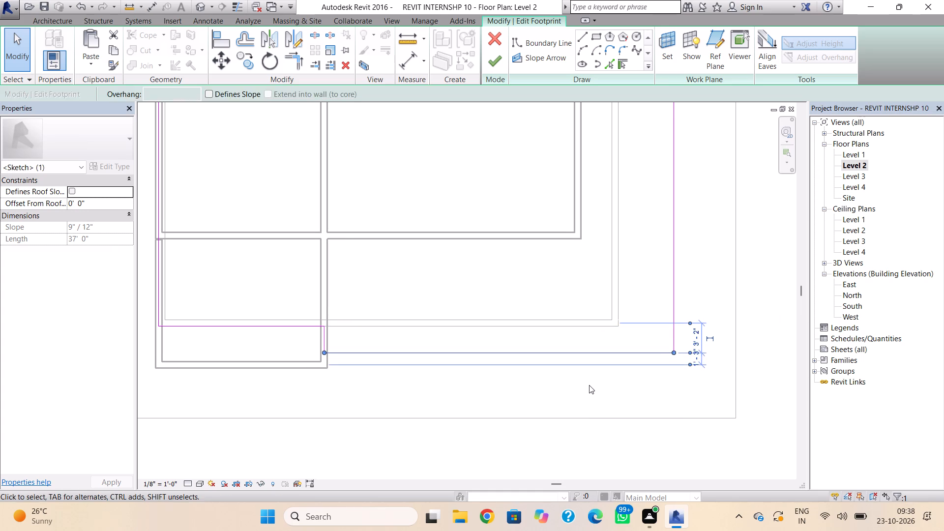
key("Up")
key("Up")
key("Up")
key("Up")
key("Up")
key("Up")
key("Up")
key("Up")
key("Up")
key("Up")
key("Up")
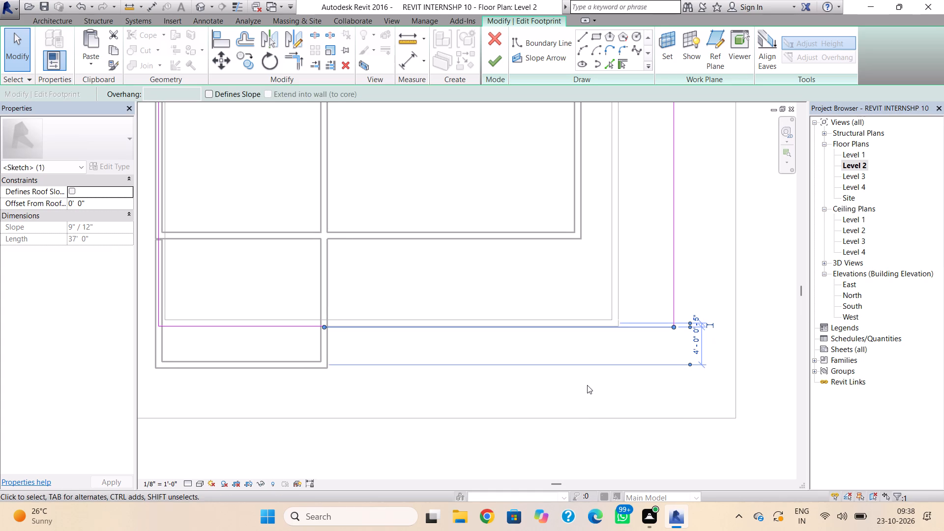
scroll(638, 312, "down", 2)
middle_click_drag(642, 317, 644, 362)
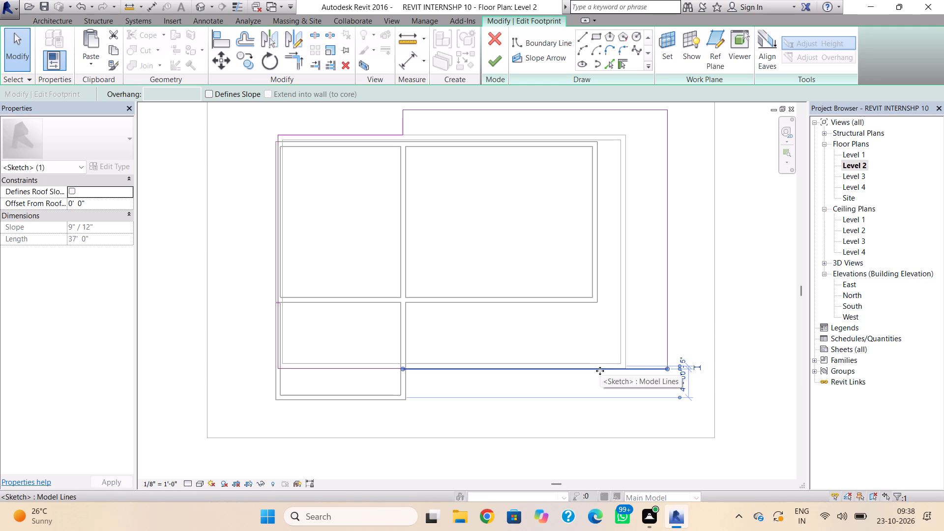
key("Down")
key("Down")
key("Down")
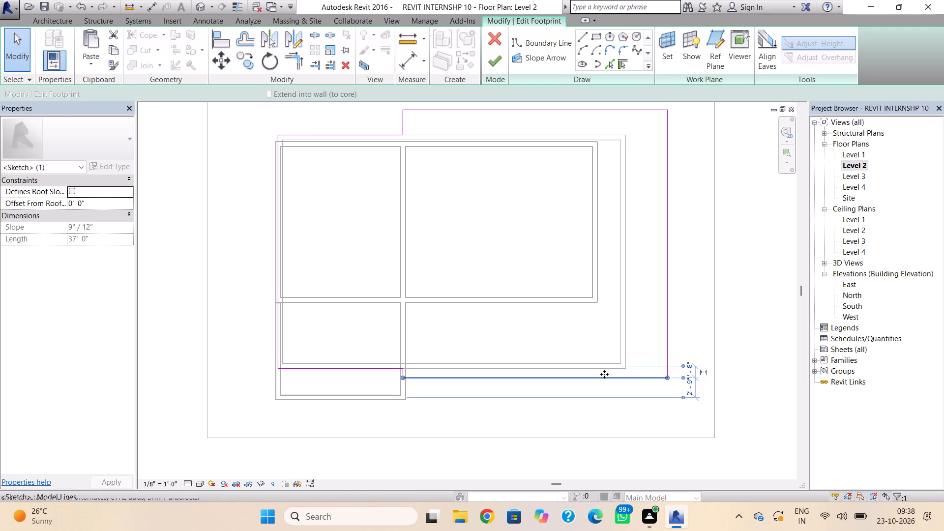
key("Down")
key("Down")
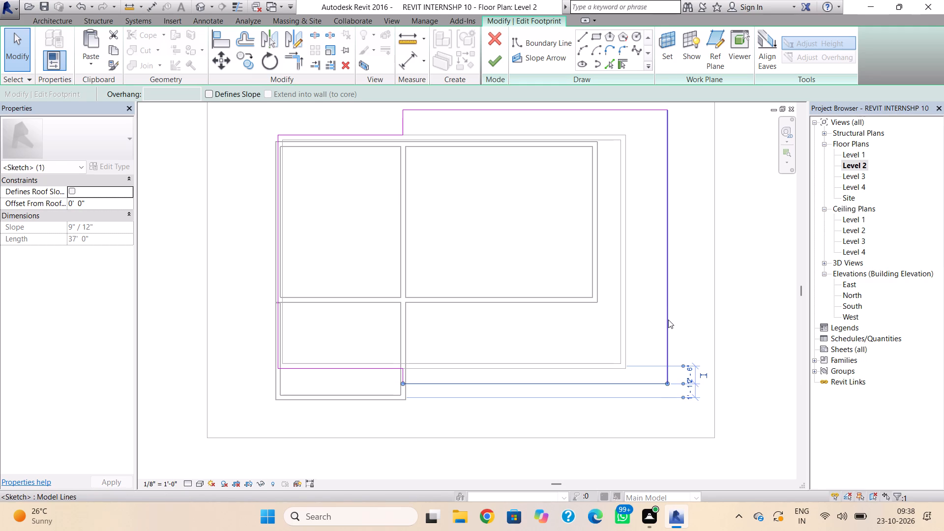
Nudge the east boundary line of the roof footprint inward to shorten the side overhang.
left_click(668, 320)
key("Left")
key("Left")
key("Left")
key("Left")
key("Left")
key("Left")
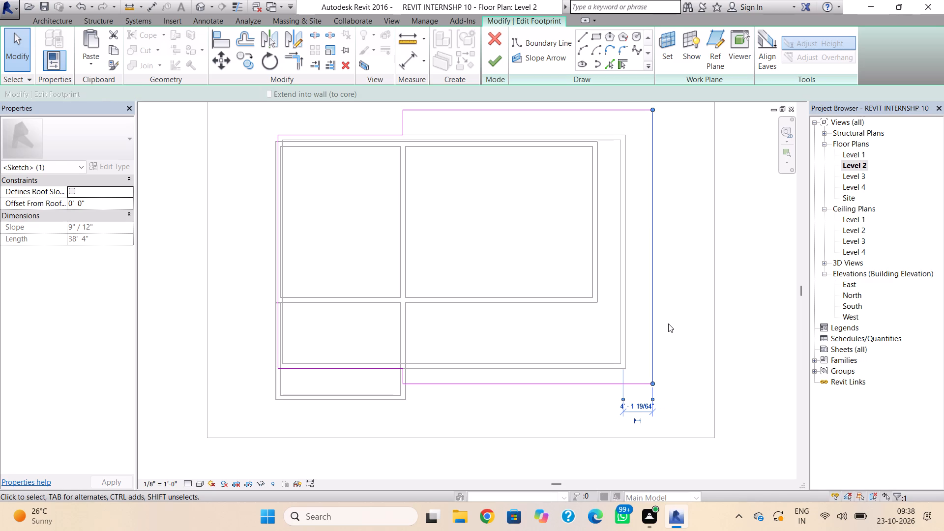
left_click(674, 324)
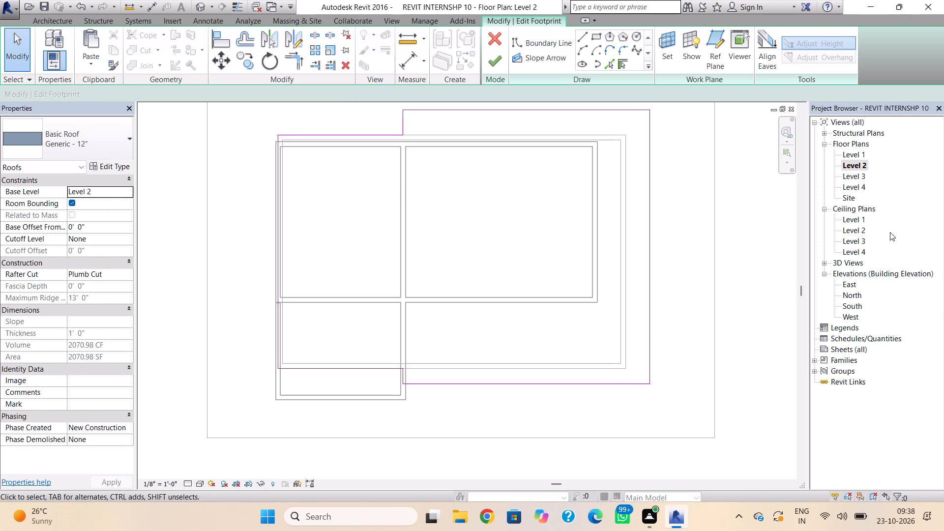
Check the edited roof footprint against the Level 3 and Level 4 floor plans.
double_click(855, 176)
scroll(562, 383, "down", 2)
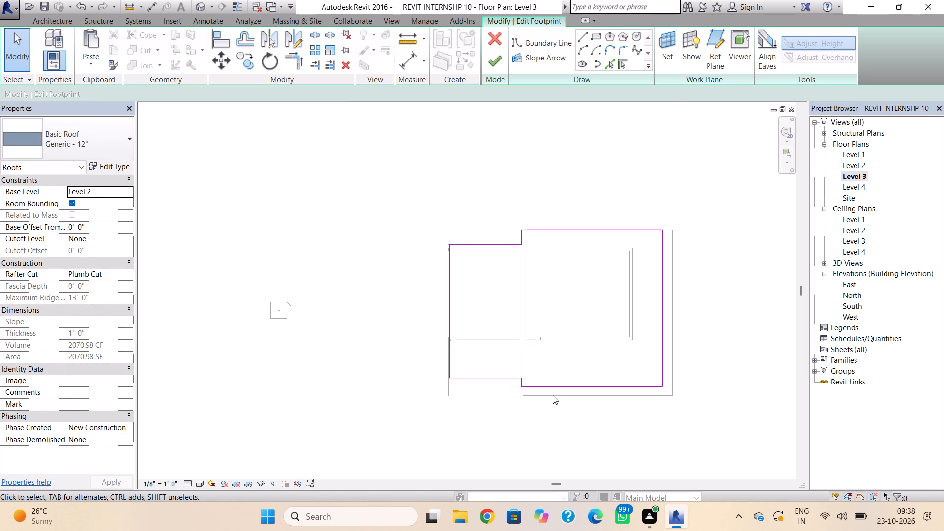
left_click(503, 389)
double_click(854, 188)
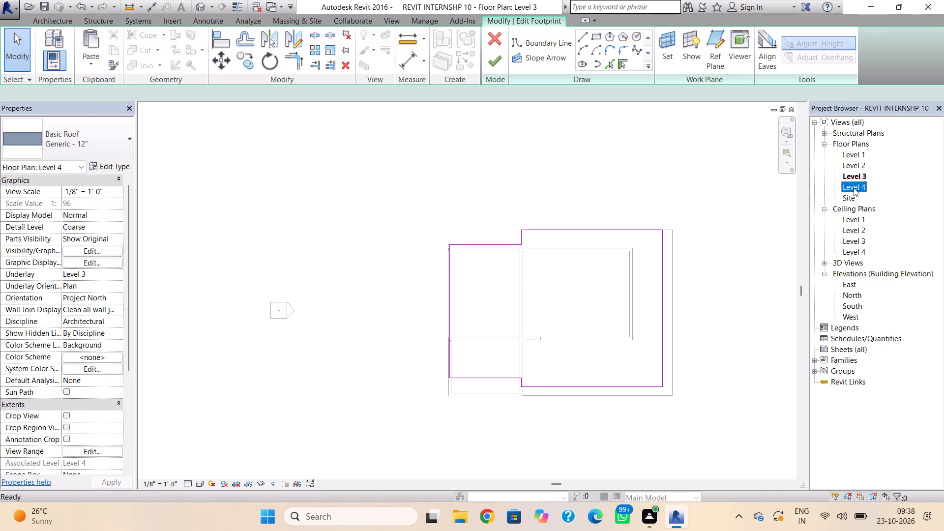
scroll(884, 254, "down", 2)
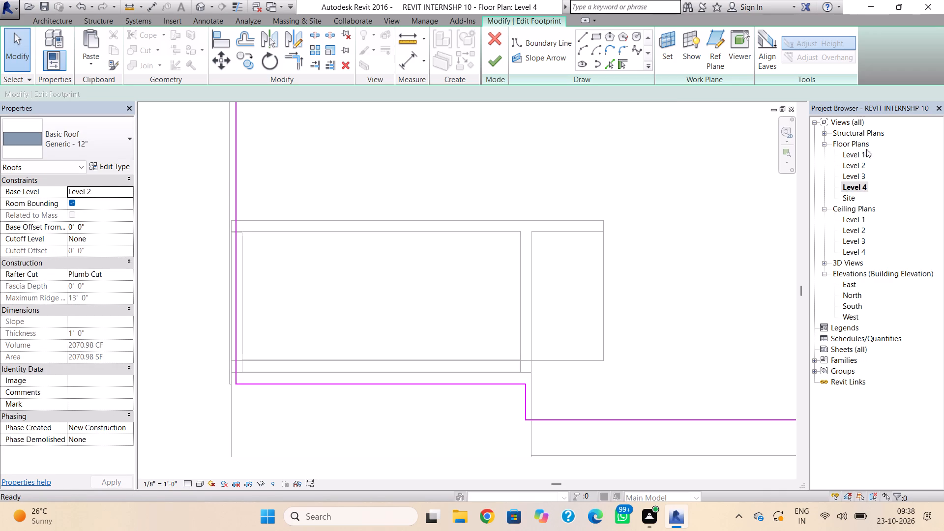
Finish the footprint edit of the Level 2 roof.
left_click(496, 66)
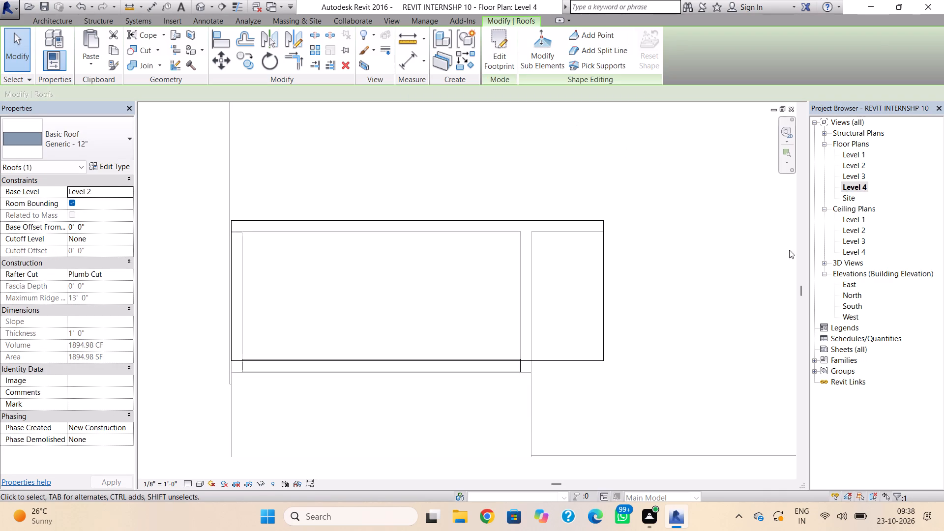
In the Level 2 floor plan, nudge the projecting room's front wall inward until its outer face aligns with the roof's front edge.
double_click(854, 168)
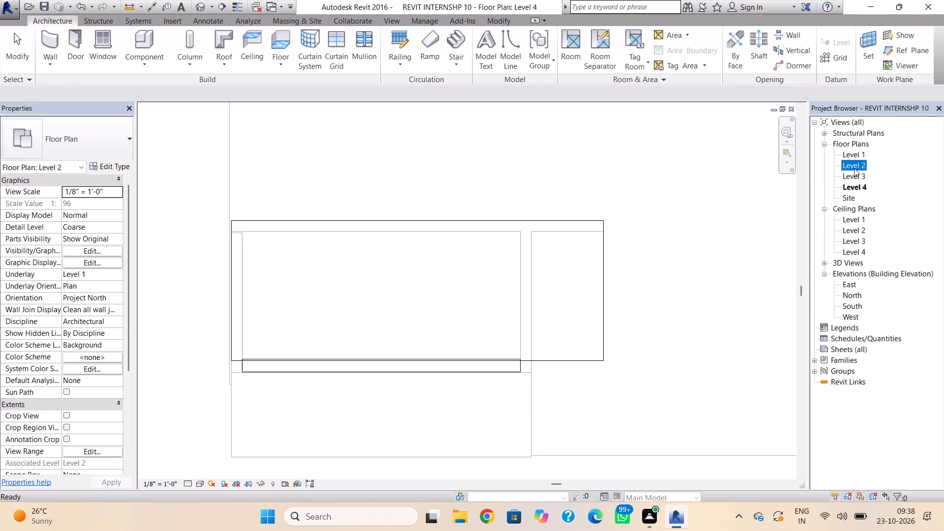
scroll(577, 343, "down", 2)
left_click(399, 384)
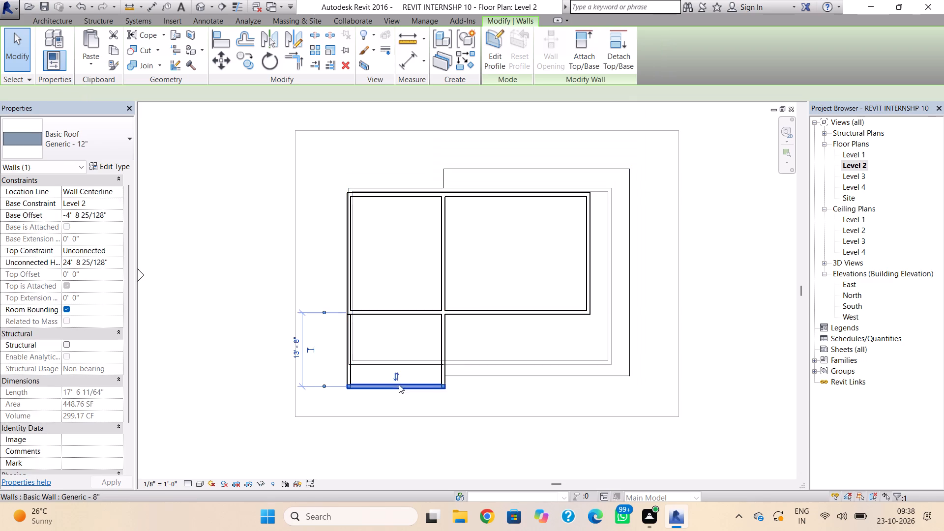
scroll(452, 385, "up", 6)
key("Up")
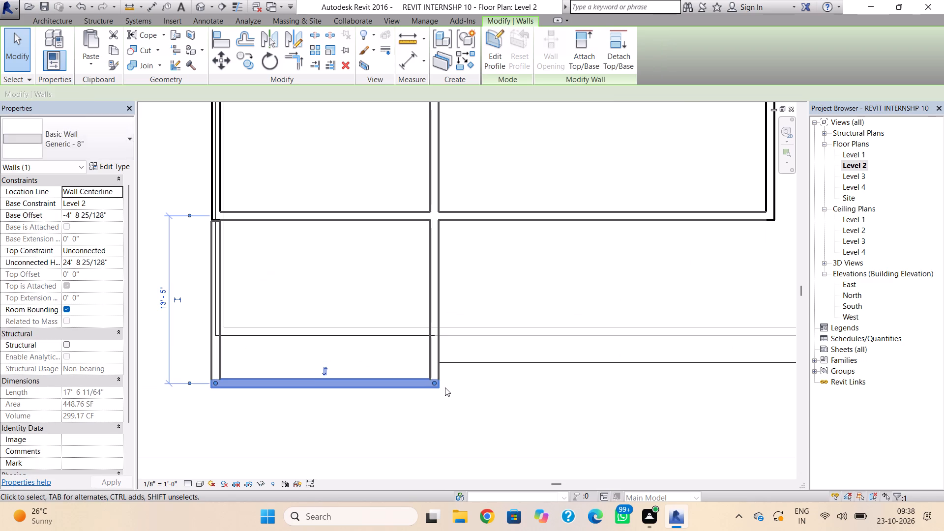
key("Up")
key("Up")
key("Up")
key("Up")
scroll(446, 362, "up", 3)
key("Up")
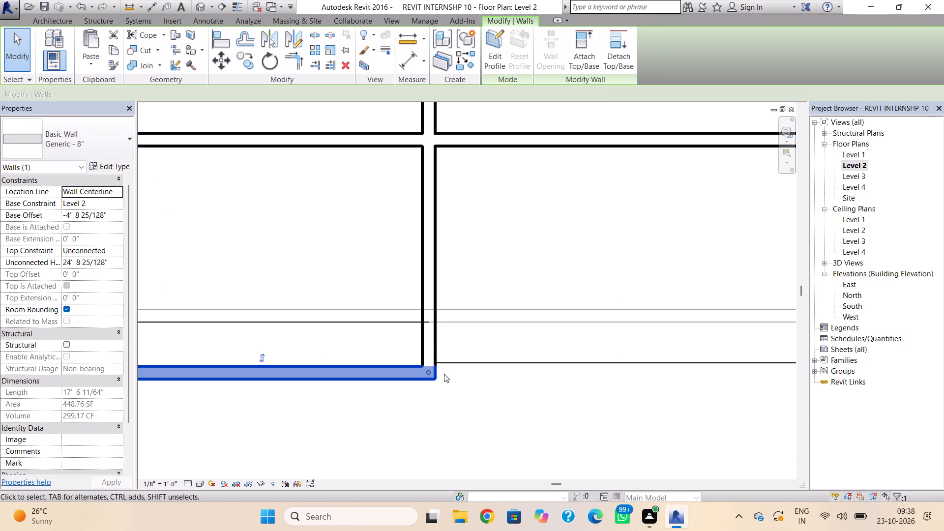
key("Up")
key("Up")
key("Up")
key("Up")
key("Up")
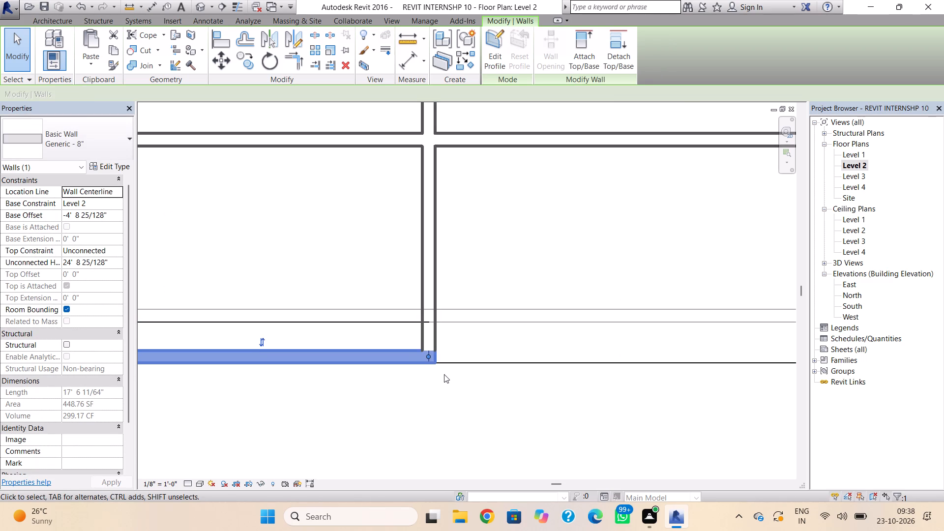
left_click(595, 395)
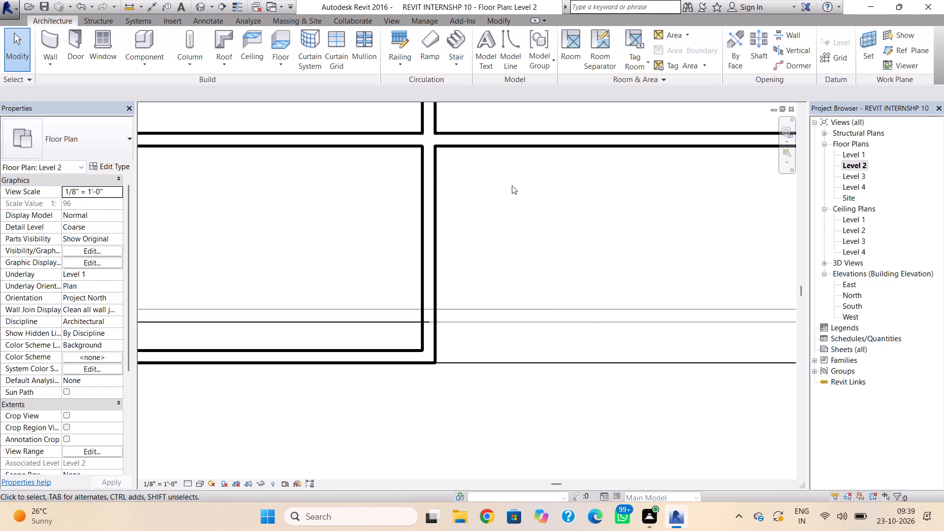
Examine how the moved front wall meets the Level 2 roof and lower walls in 3D and in the Level 1 and 2 plans.
left_click(202, 7)
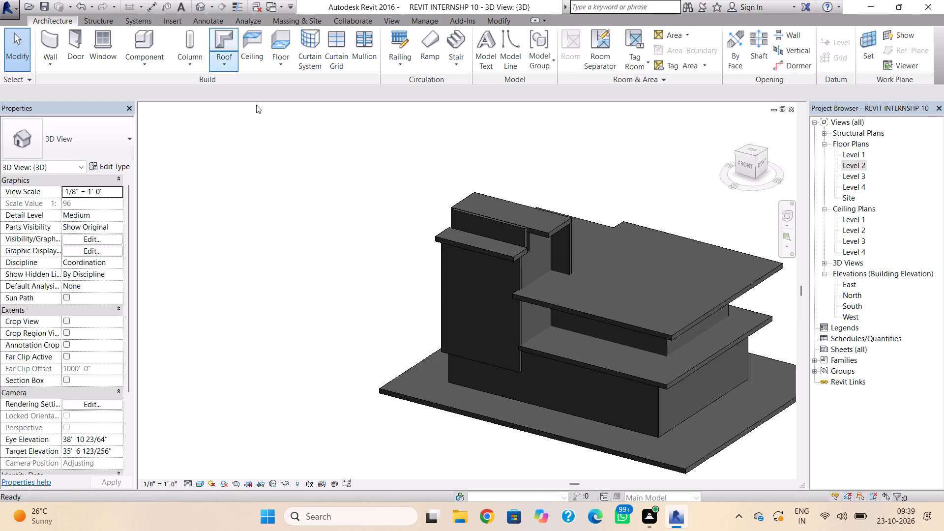
scroll(514, 355, "up", 4)
scroll(474, 379, "up", 1)
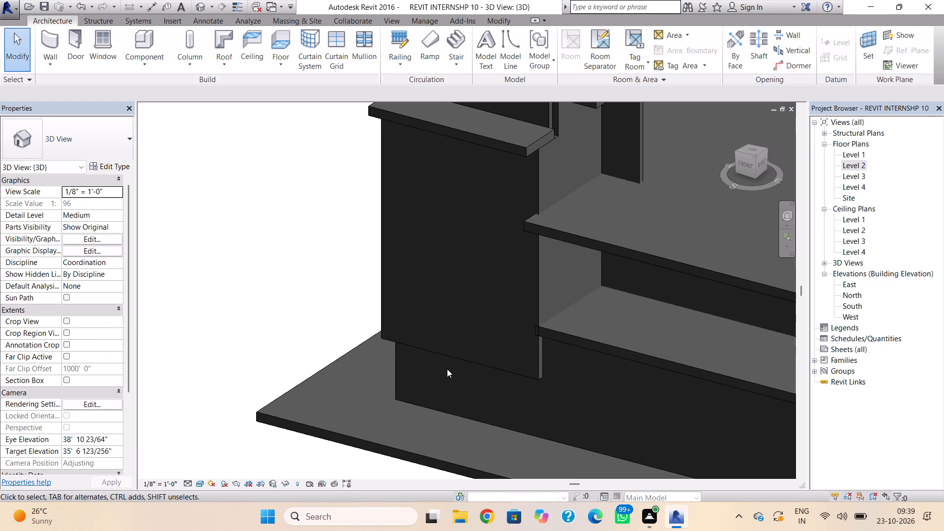
right_click_drag(439, 358, 470, 356, "shift")
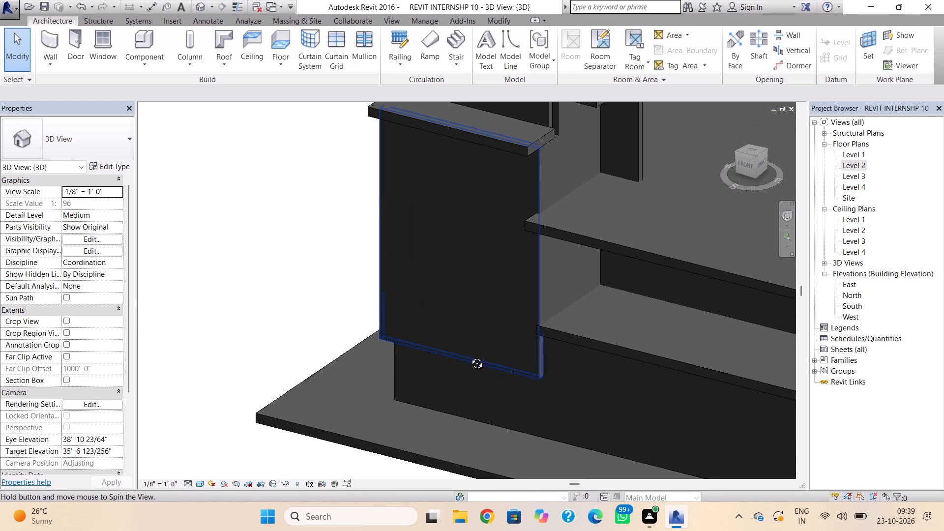
right_click_drag(470, 356, 327, 284, "shift")
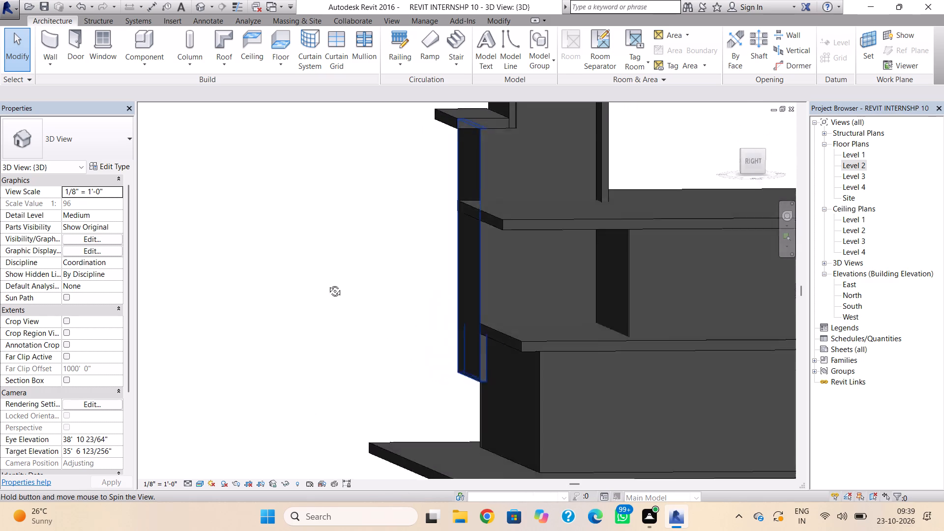
right_click_drag(327, 284, 611, 311, "shift")
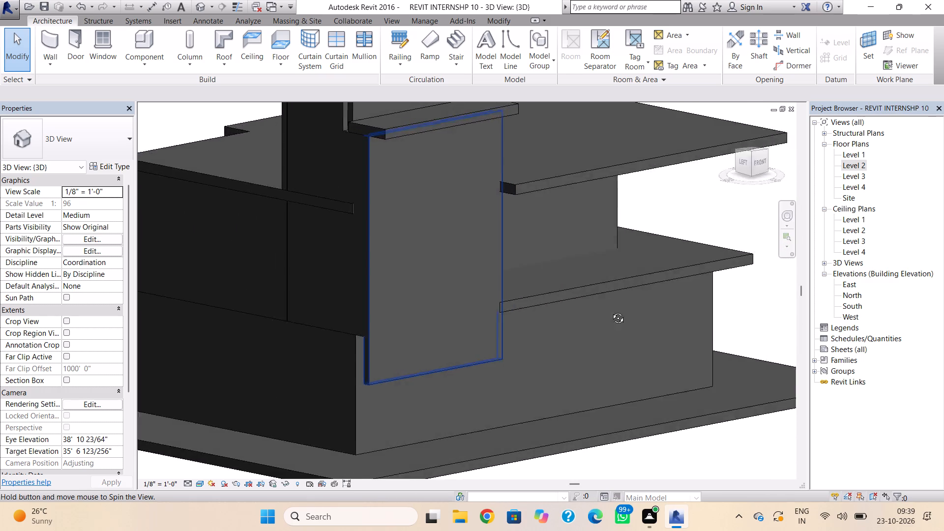
right_click_drag(611, 311, 395, 314, "shift")
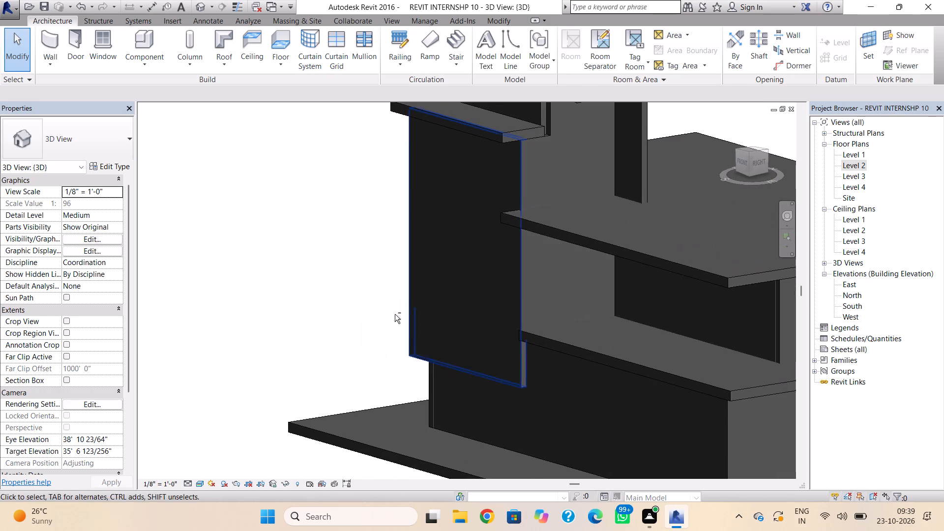
double_click(857, 168)
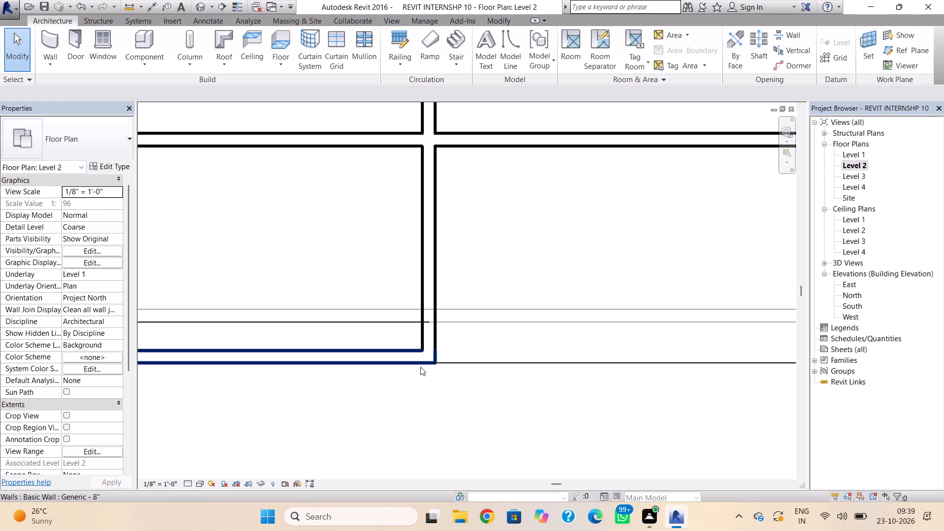
double_click(855, 156)
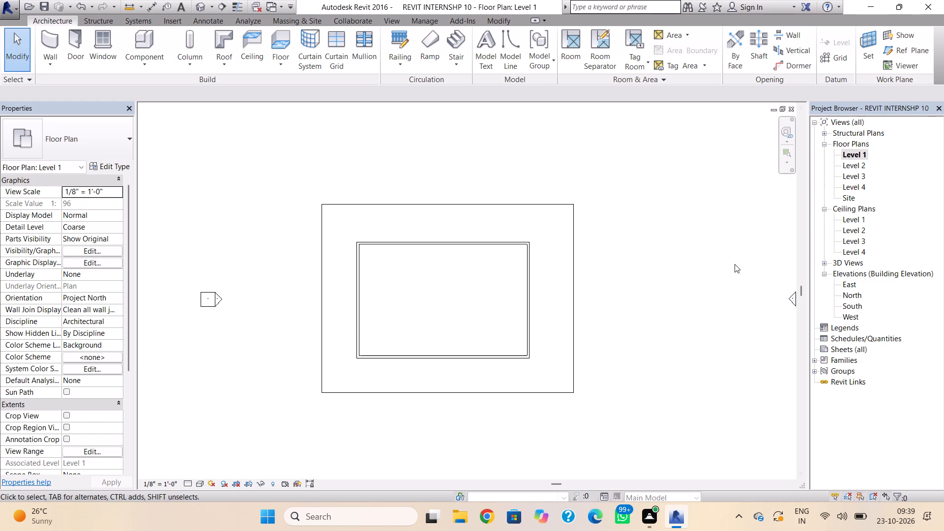
left_click(854, 167)
left_click(854, 167)
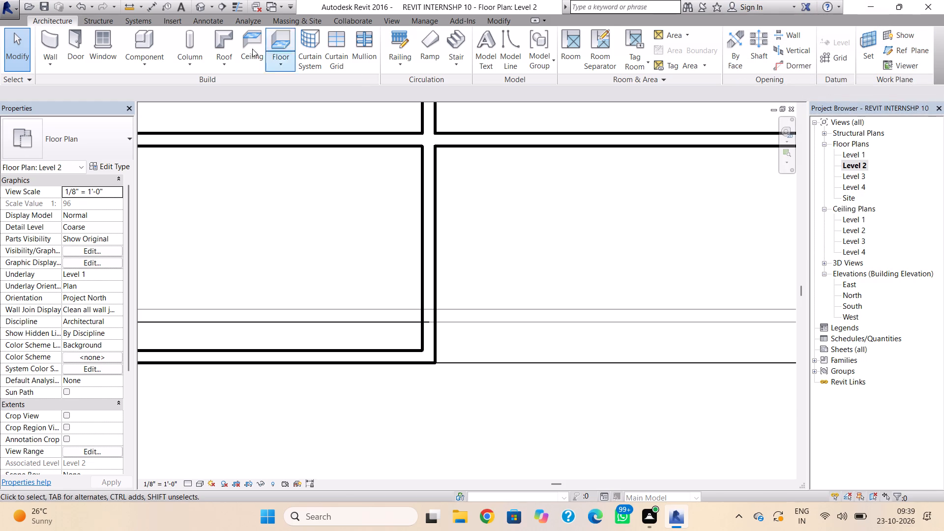
left_click(195, 7)
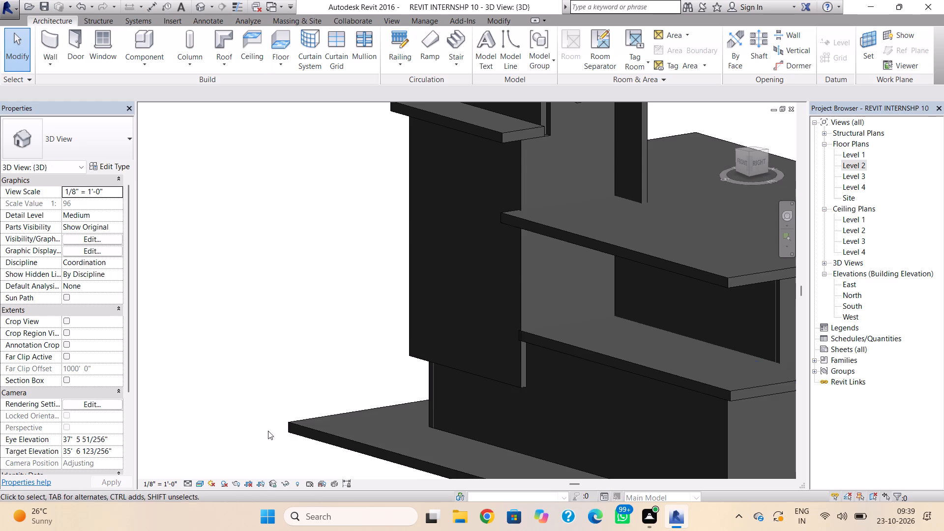
right_click_drag(563, 452, 514, 439, "shift")
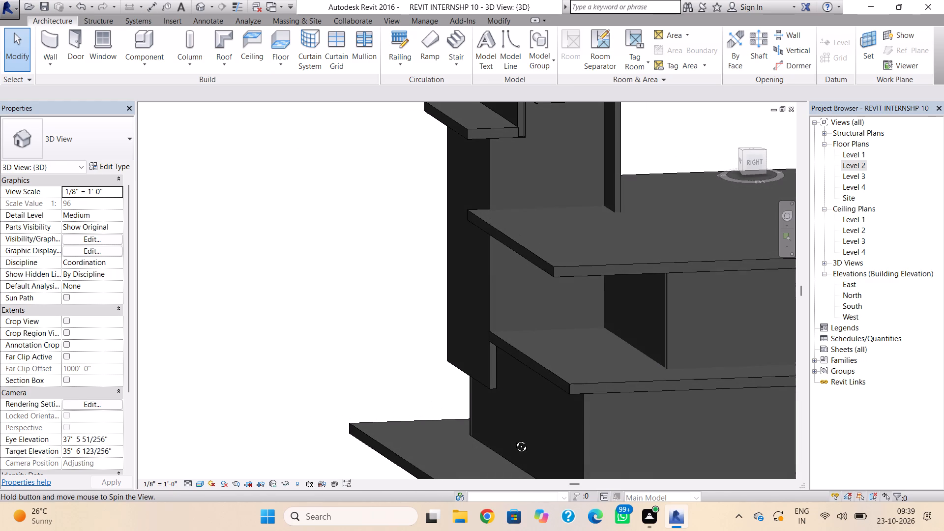
right_click_drag(514, 439, 519, 432, "shift")
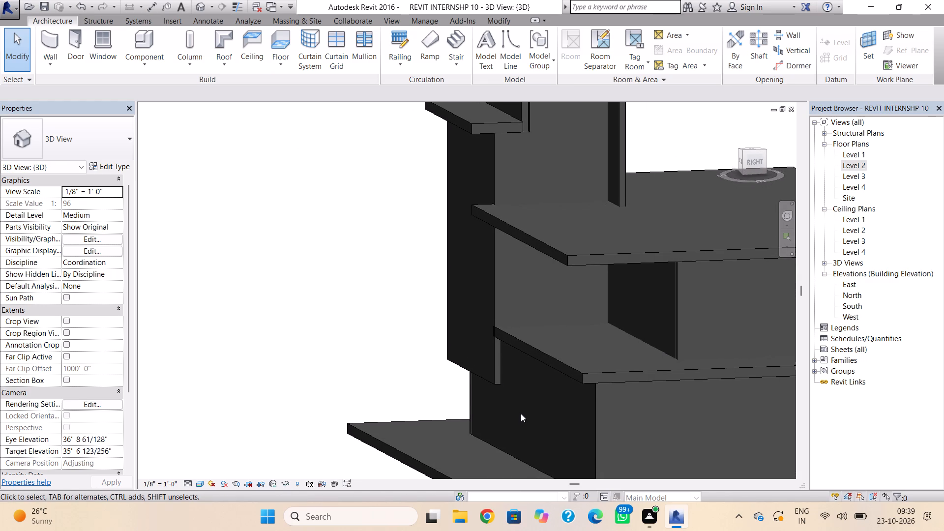
In the 3D view, raise the projecting front wall's bottom edge to the Level 2 roof, giving a base offset of about 0' 0 3/16".
left_click(494, 372)
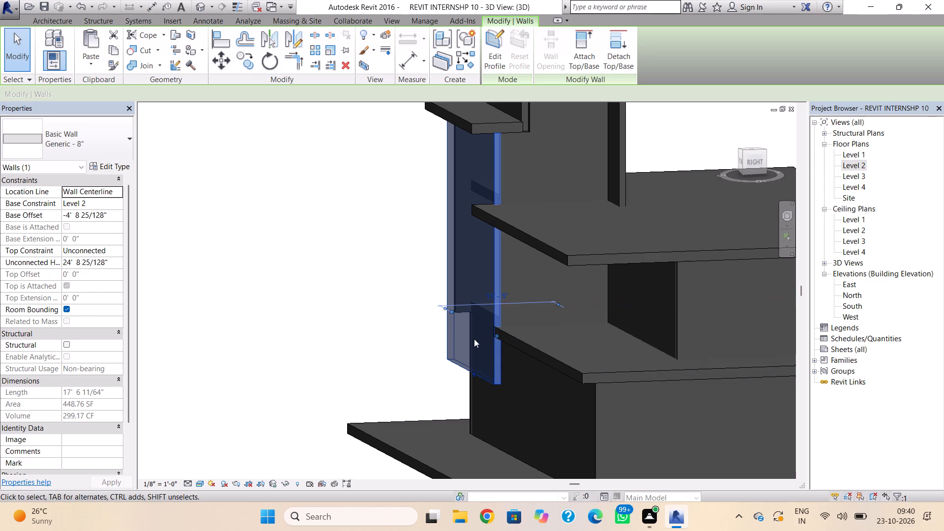
right_click_drag(462, 377, 608, 360, "shift")
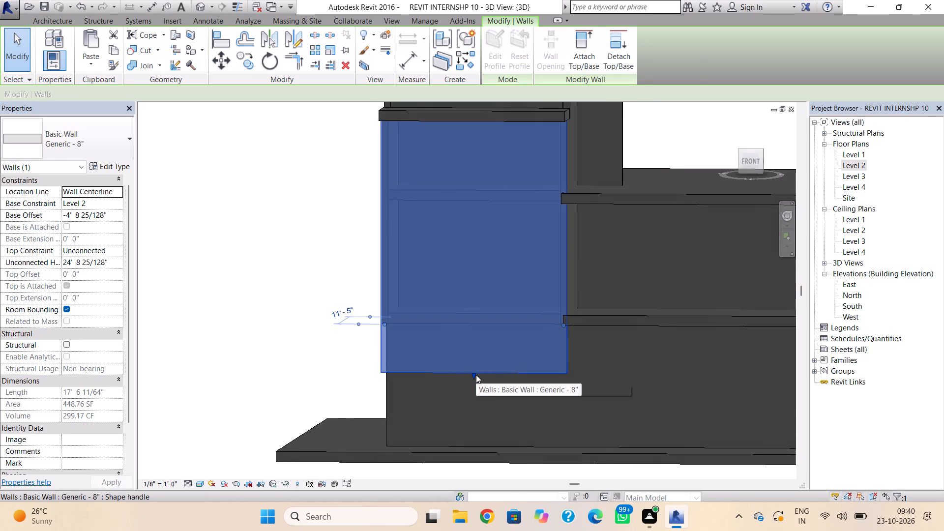
left_click_drag(476, 375, 486, 341)
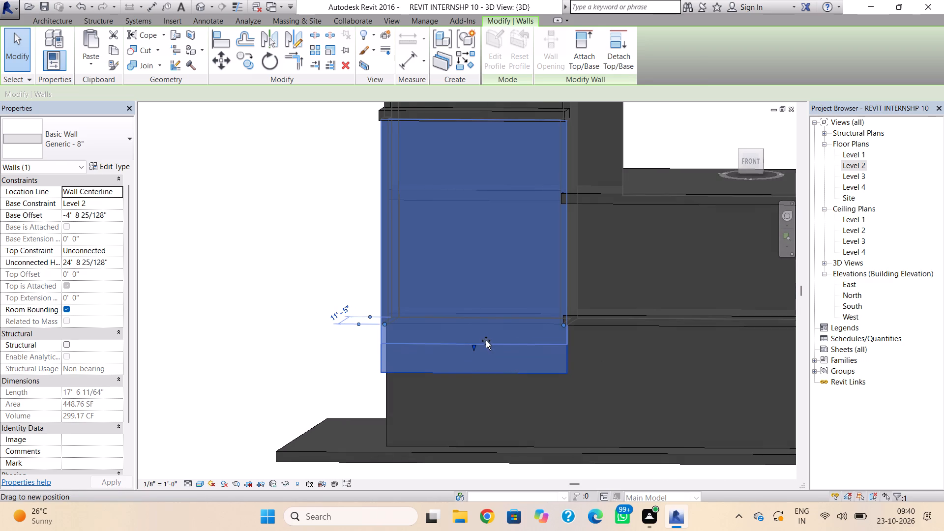
left_click_drag(486, 341, 491, 326)
left_click(514, 375)
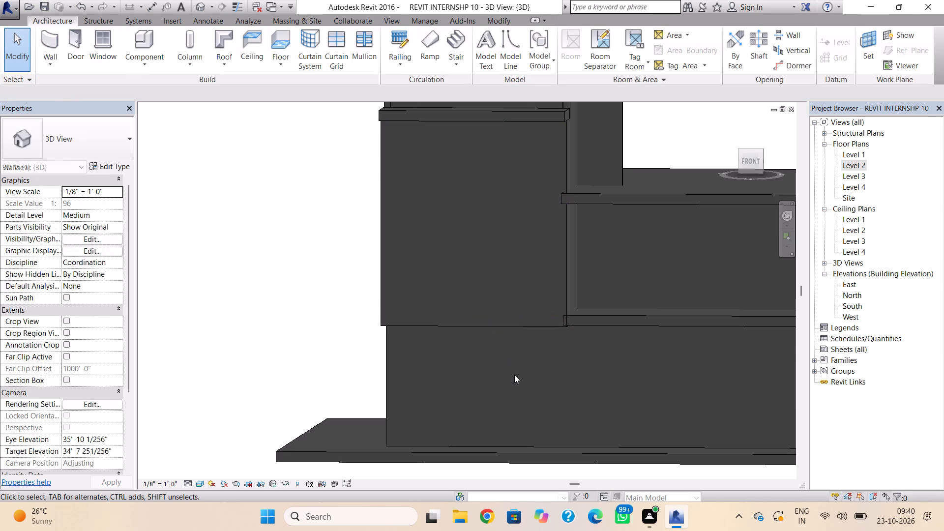
left_click(489, 322)
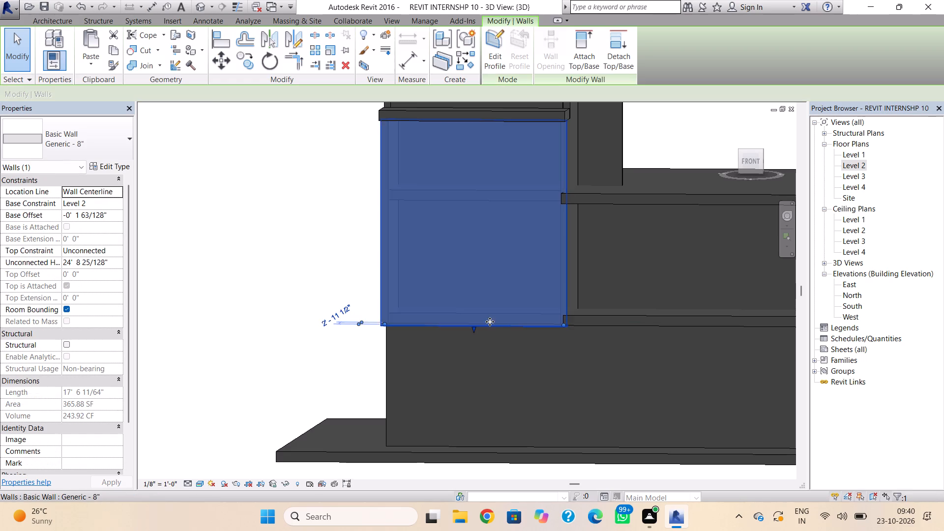
scroll(493, 329, "up", 7)
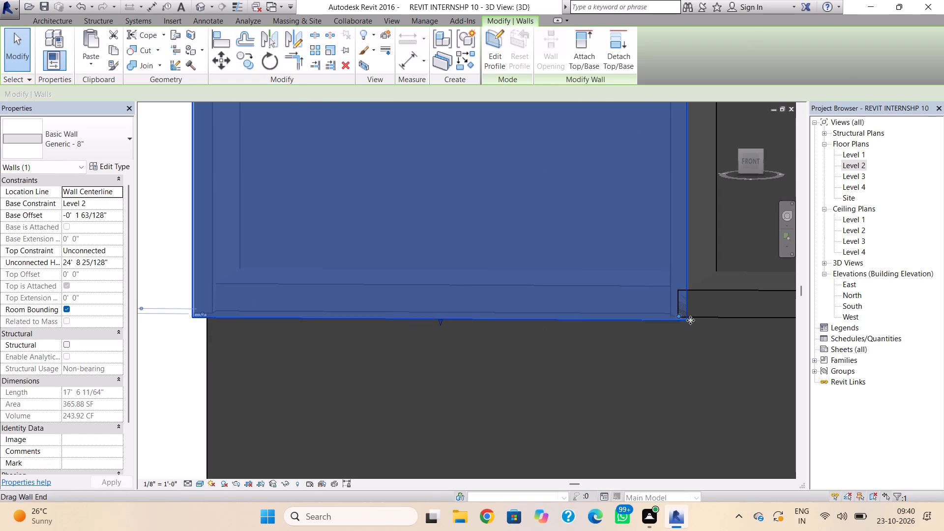
right_click_drag(690, 320, 526, 367, "shift")
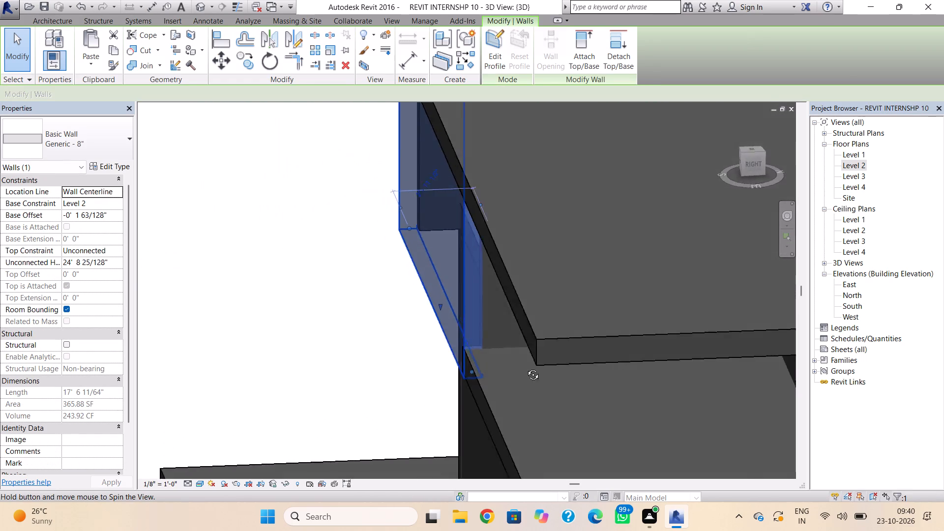
right_click_drag(526, 367, 691, 348, "shift")
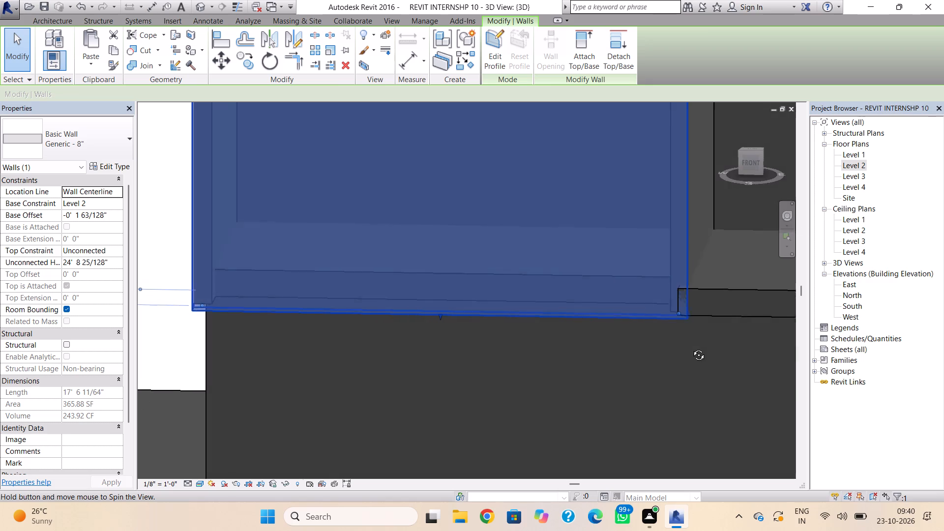
right_click_drag(691, 348, 665, 355, "shift")
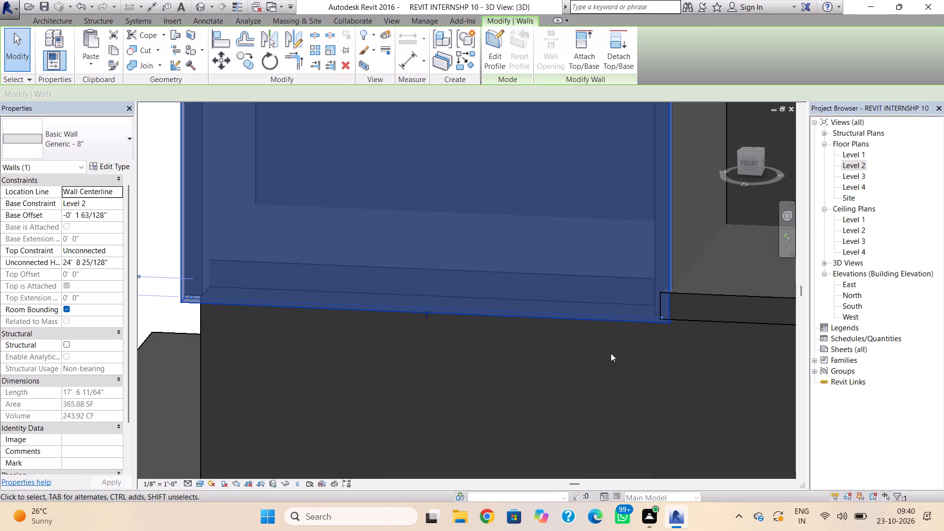
left_click_drag(426, 312, 426, 310)
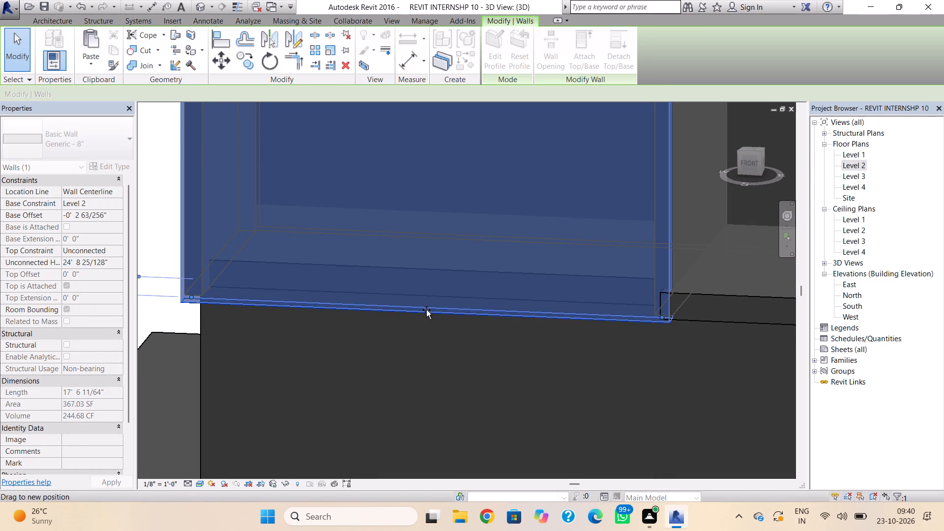
left_click_drag(426, 310, 430, 307)
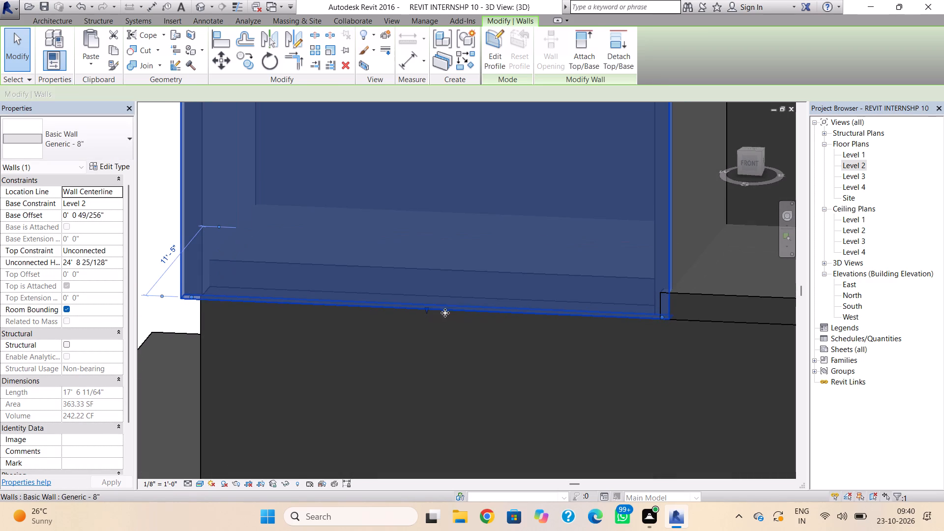
key("Escape")
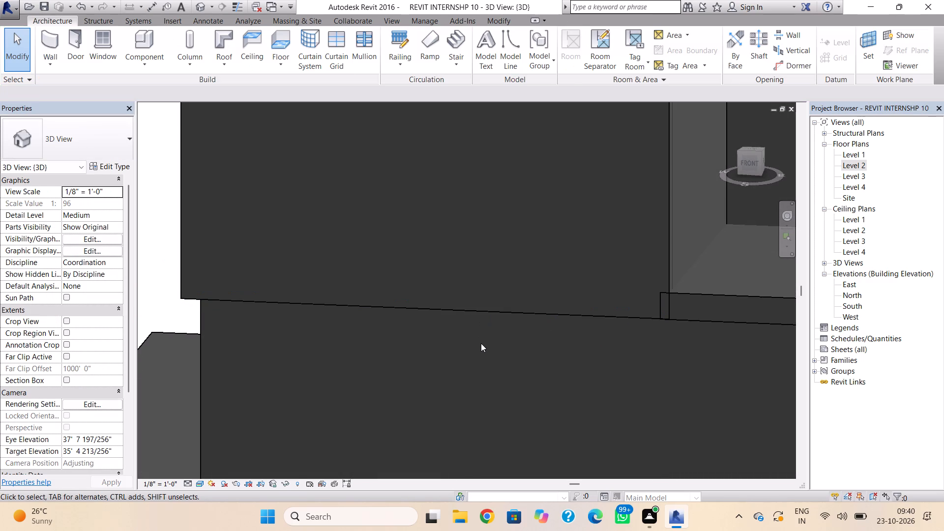
Lower the projecting front wall's bottom edge over the Level 2 roof edge, giving a base offset of about -0' 6 5/8".
right_click_drag(482, 344, 506, 352, "shift")
scroll(713, 321, "down", 4)
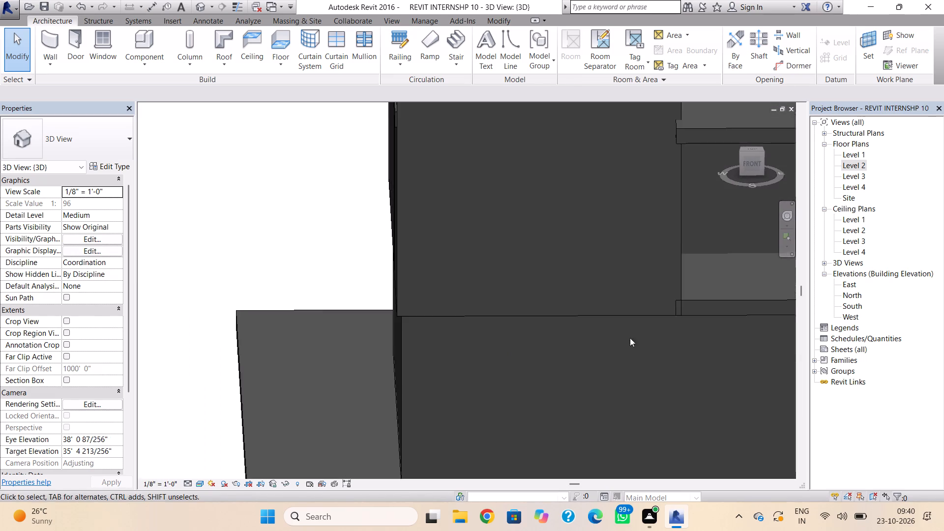
middle_click_drag(599, 343, 391, 358)
left_click(392, 327)
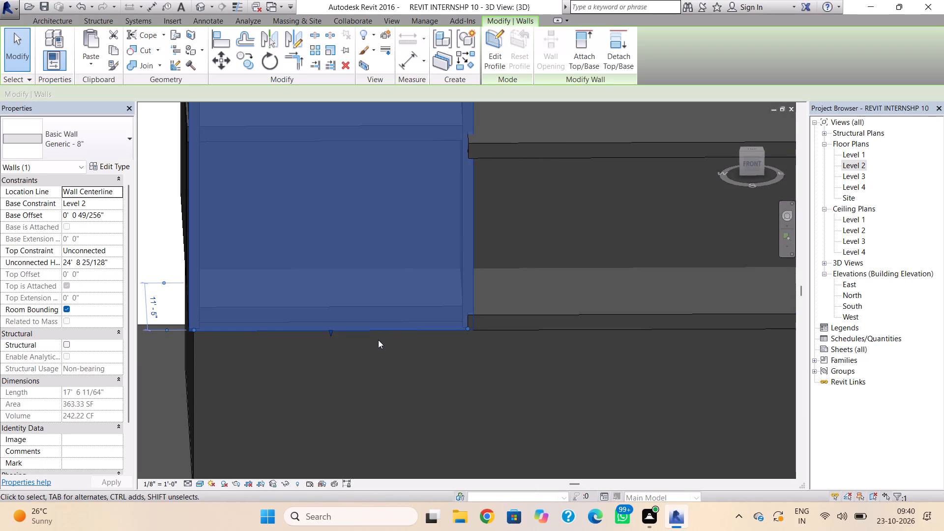
left_click_drag(332, 334, 332, 341)
left_click_drag(332, 344, 333, 339)
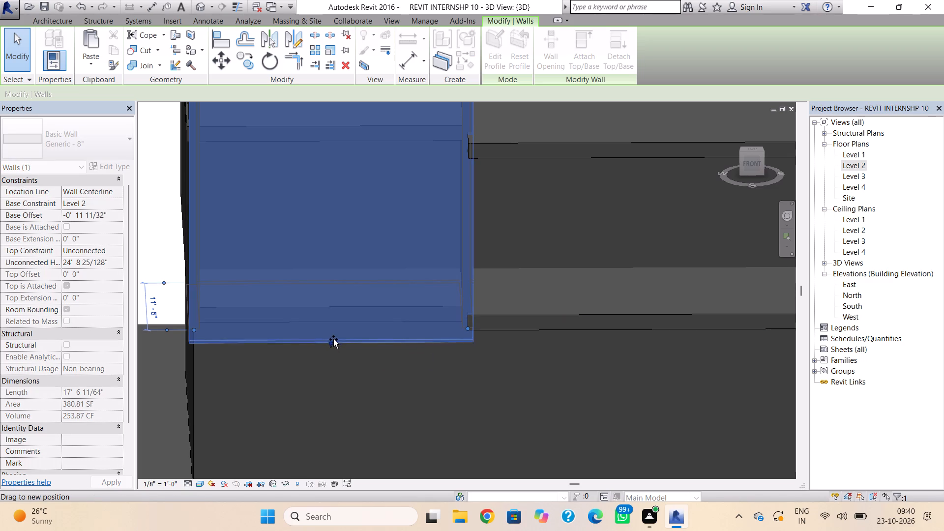
left_click_drag(333, 339, 342, 315)
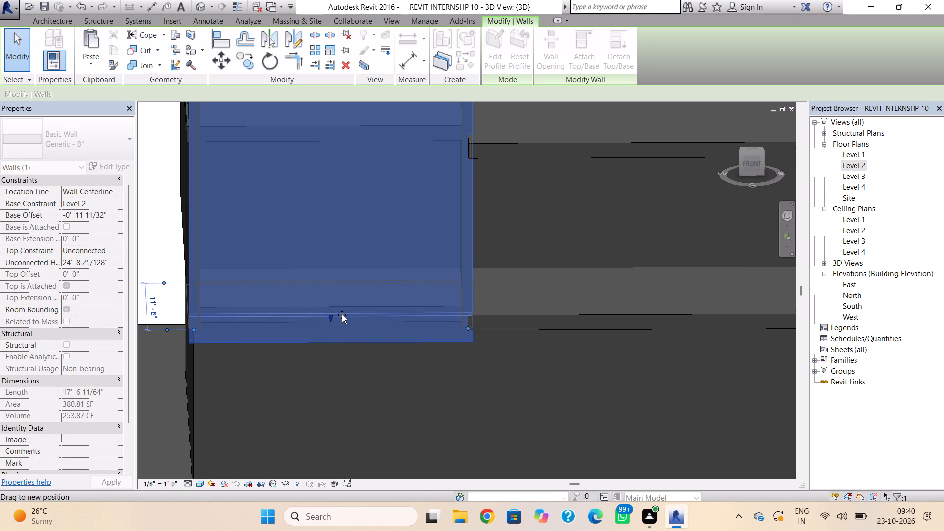
left_click_drag(342, 315, 345, 338)
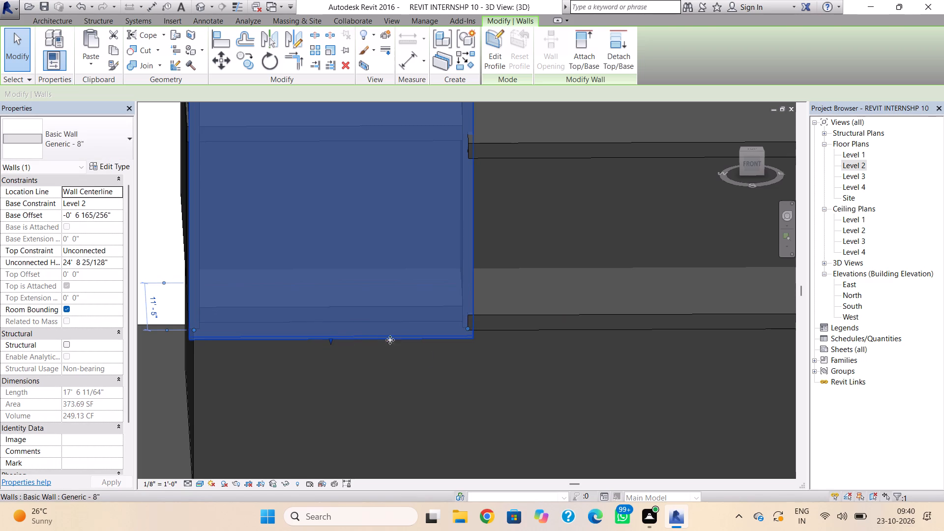
key("Escape")
Edit the Level 2 roof's footprint in plan, nudging its long front boundary line slightly inward, and finish the edit.
right_click_drag(574, 345, 531, 355)
right_click_drag(570, 345, 501, 373, "shift")
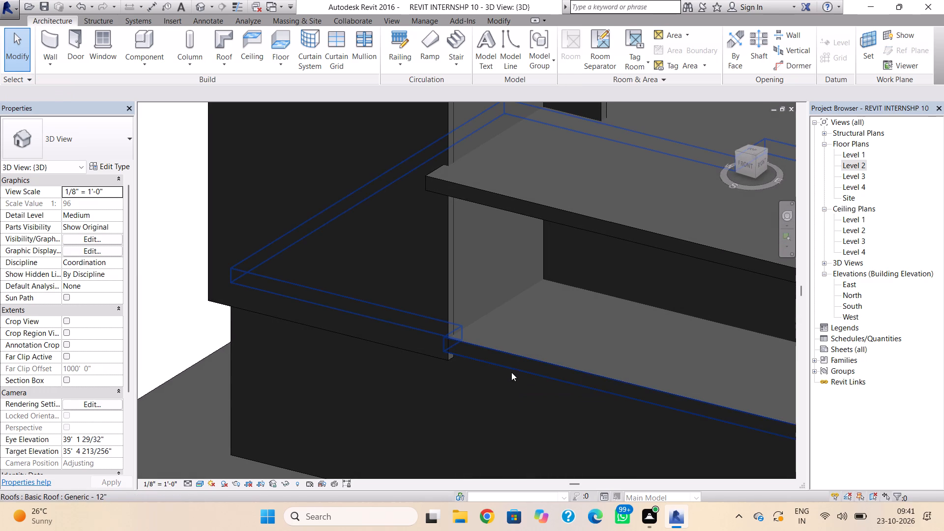
middle_click_drag(511, 372, 483, 365)
double_click(546, 362)
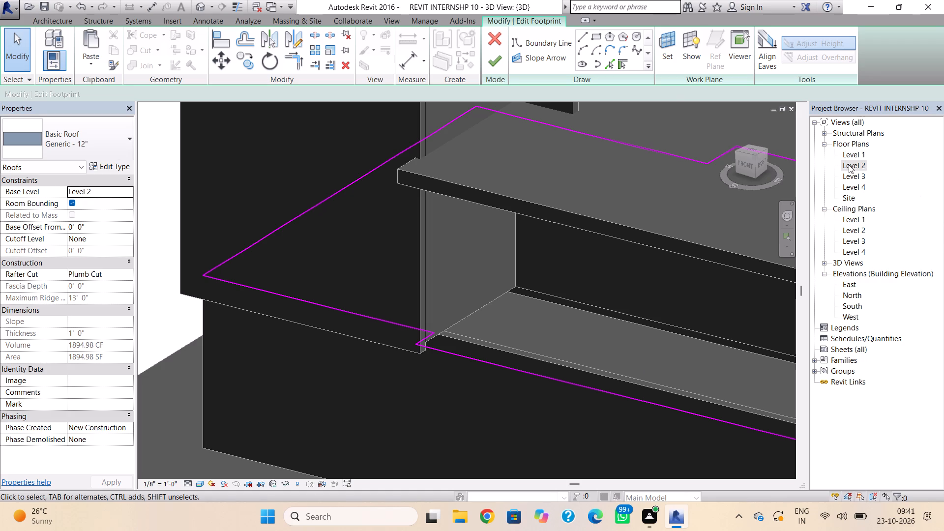
double_click(849, 165)
scroll(574, 337, "down", 2)
middle_click_drag(564, 343, 506, 340)
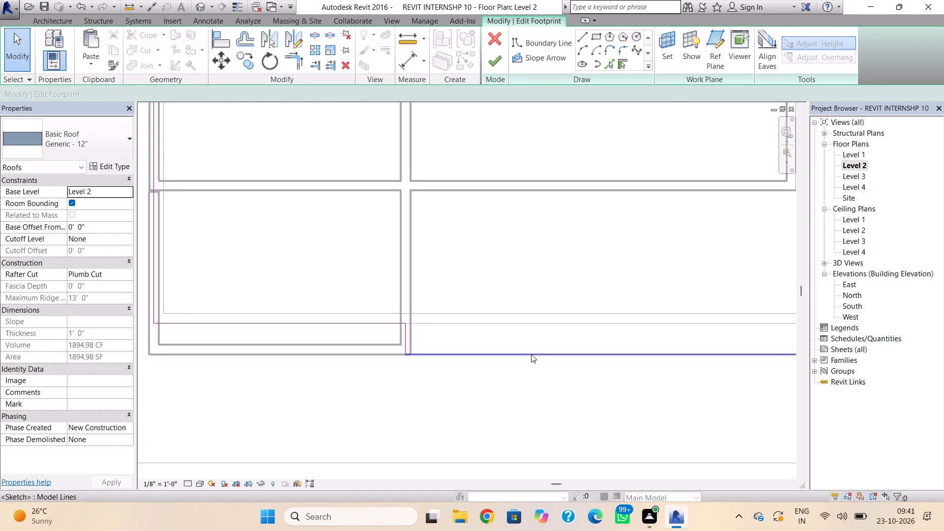
left_click(531, 353)
key("Up")
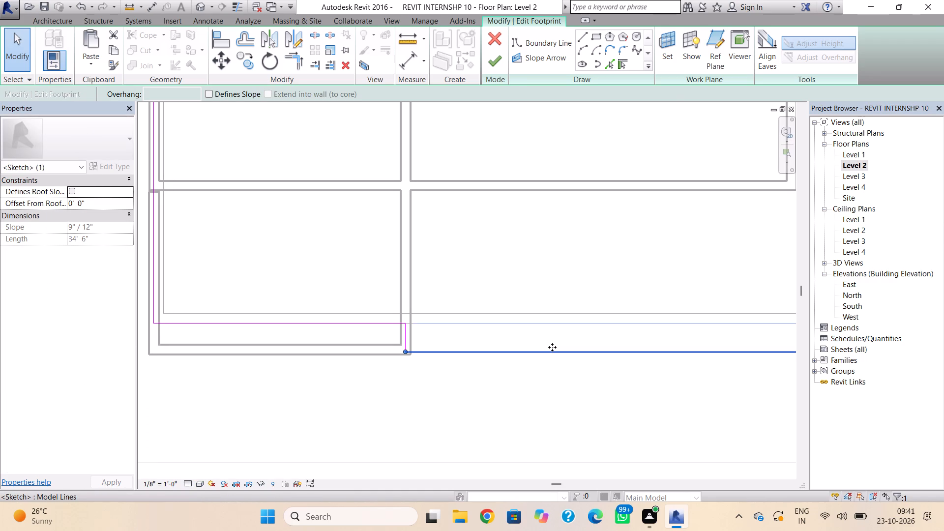
left_click(497, 57)
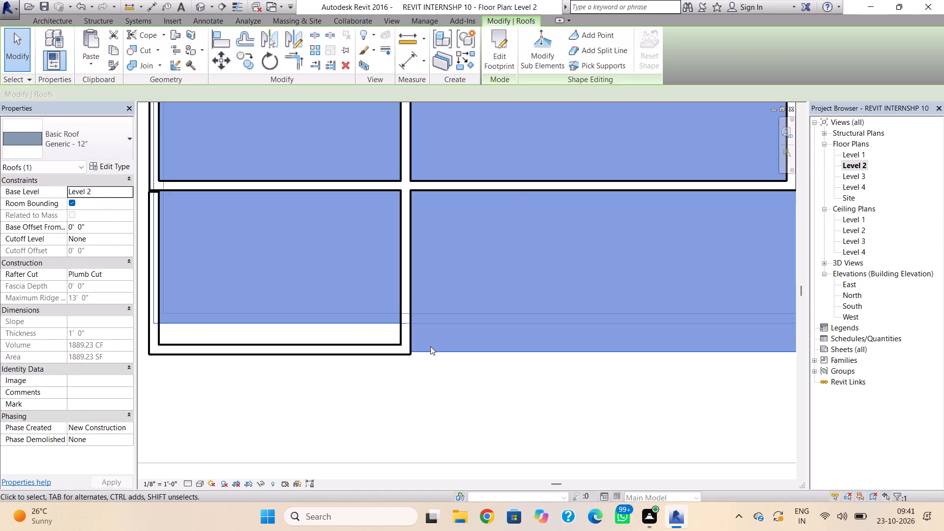
Delete the overhanging Level 3 roof in the 3D view.
right_click_drag(433, 398, 445, 334, "shift")
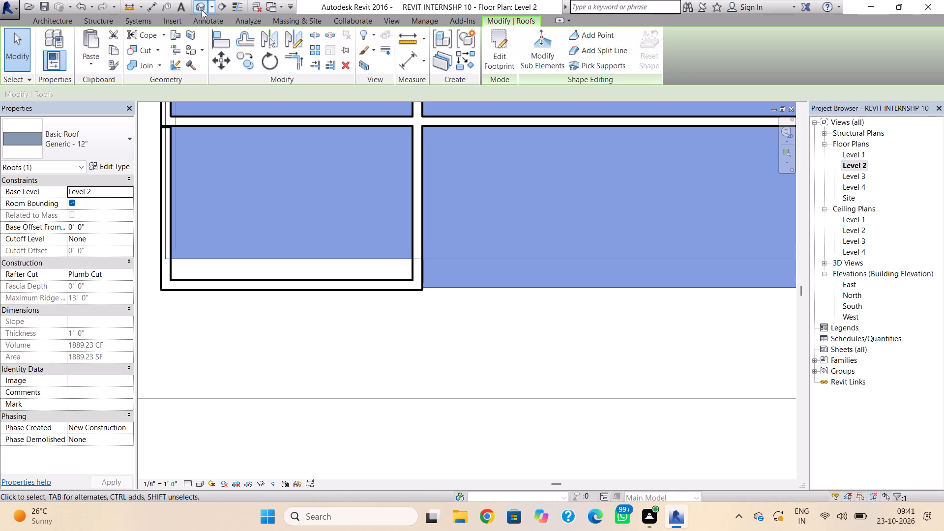
left_click(203, 8)
right_click_drag(527, 324, 596, 266, "shift")
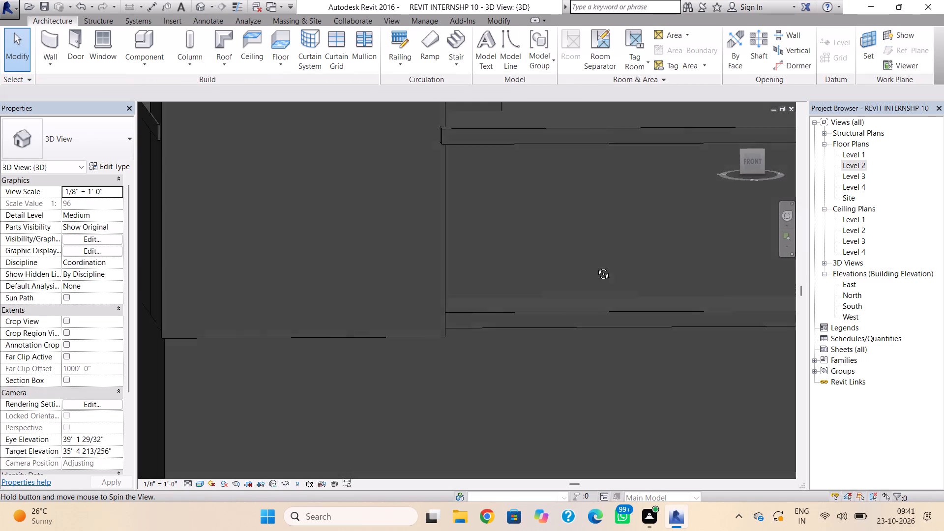
right_click_drag(596, 266, 530, 304, "shift")
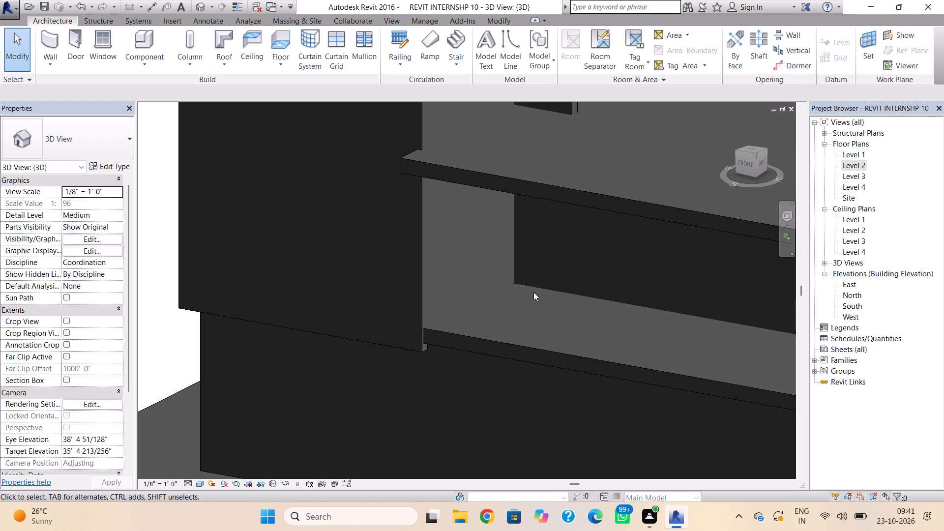
scroll(553, 295, "down", 2)
middle_click_drag(568, 319, 517, 370)
scroll(568, 319, "down", 1)
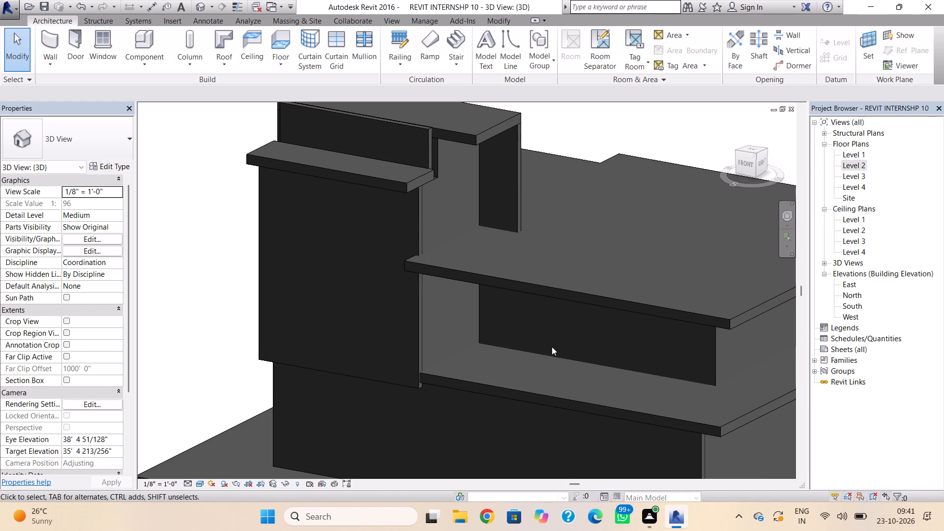
left_click(630, 303)
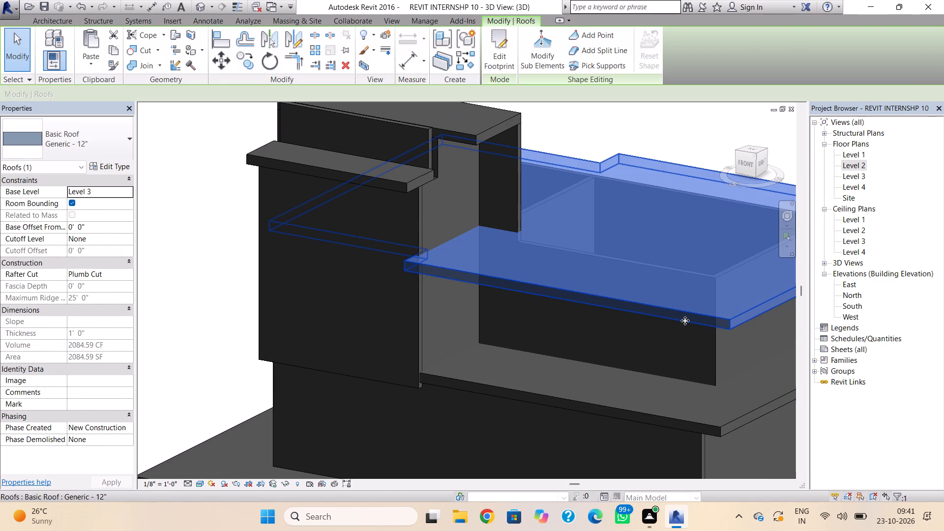
key("Delete")
Copy the Level 2 roof and paste it aligned to Level 3.
left_click(624, 411)
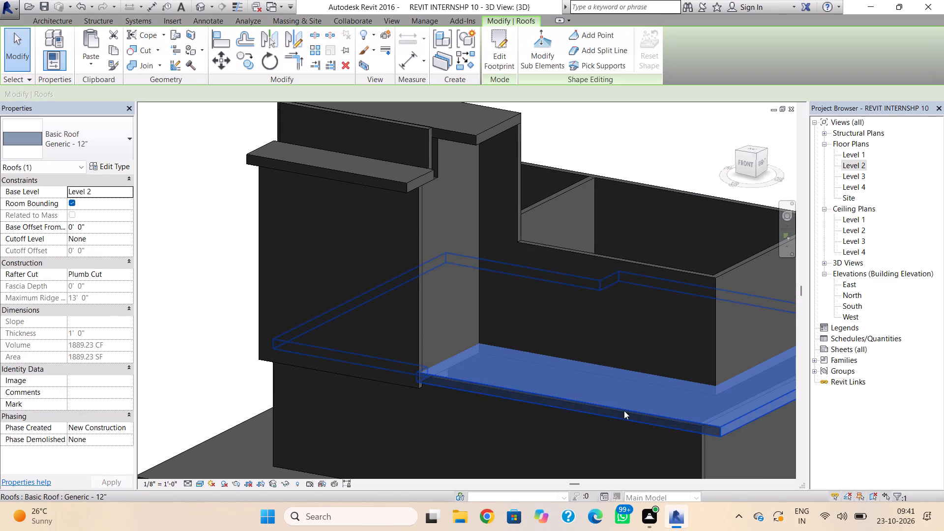
left_click(112, 49)
left_click(94, 70)
left_click(106, 111)
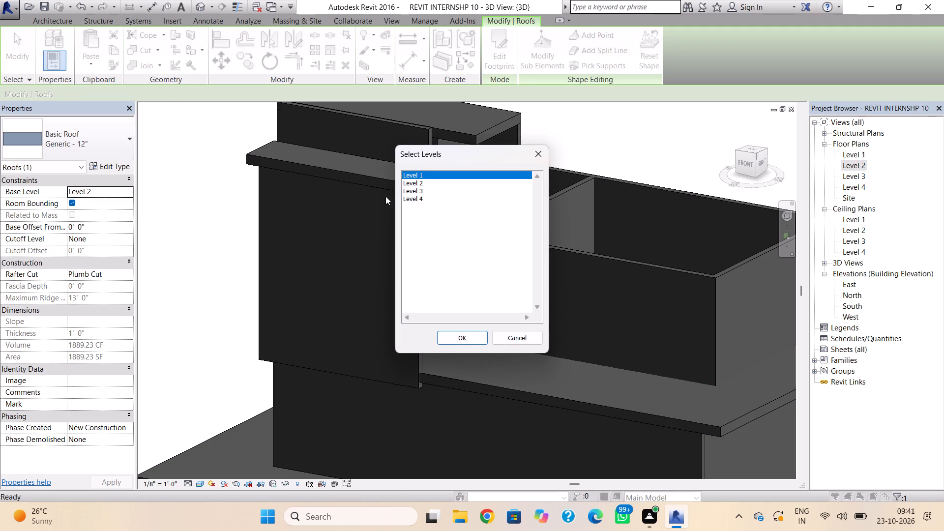
left_click(422, 189)
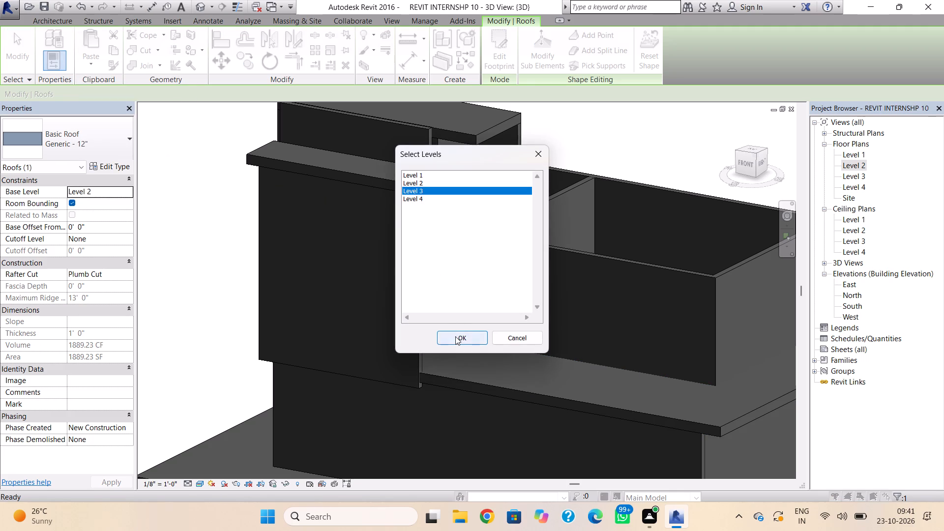
left_click(455, 336)
key("Escape")
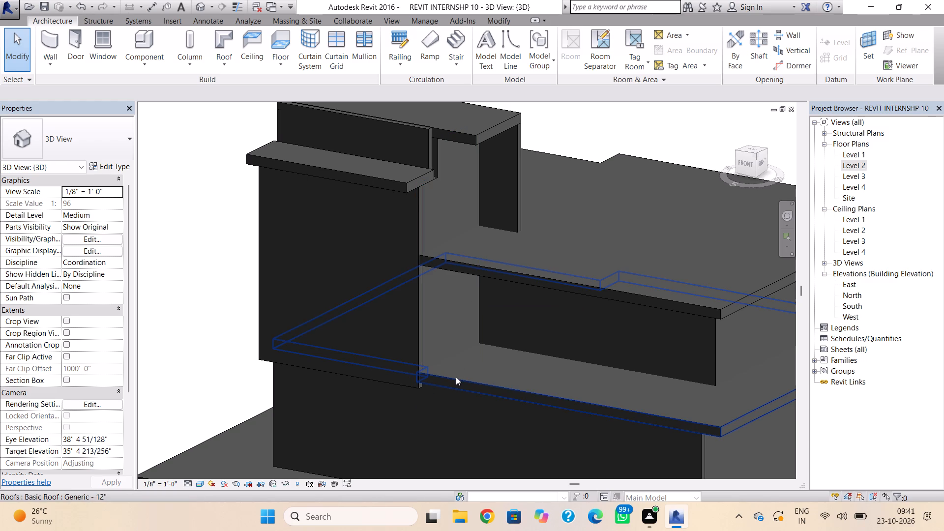
Raise the bottom edge of the projecting room's side wall to the Level 3 roof, giving a base offset of about 12' 9".
scroll(455, 377, "down", 2)
middle_click_drag(455, 377, 441, 345)
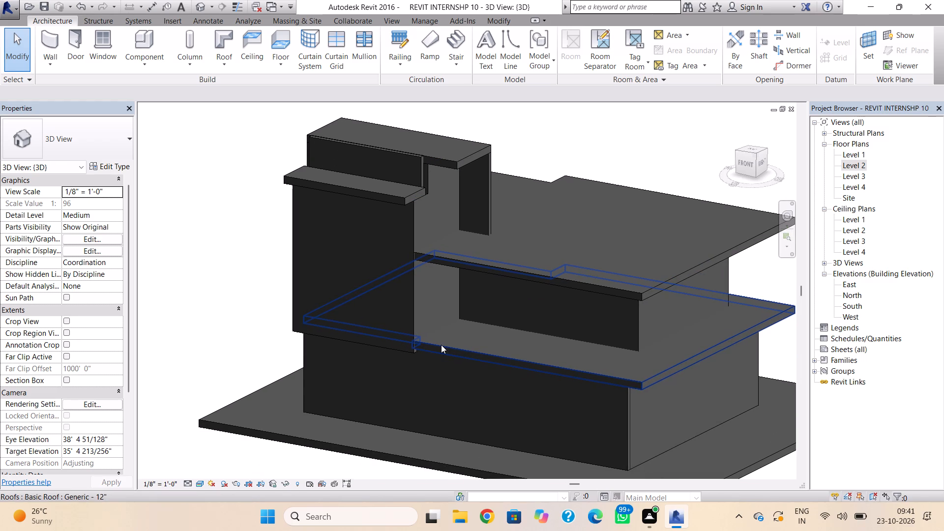
scroll(441, 345, "up", 2)
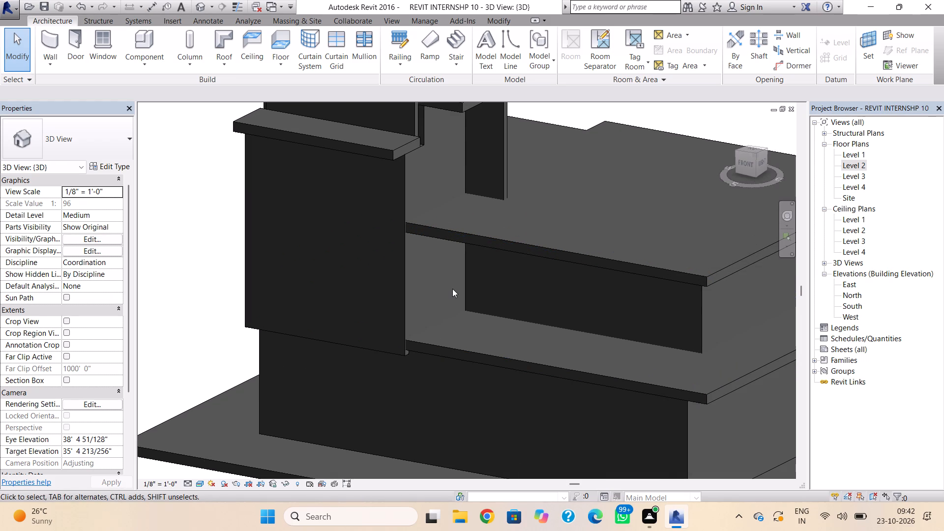
left_click(461, 271)
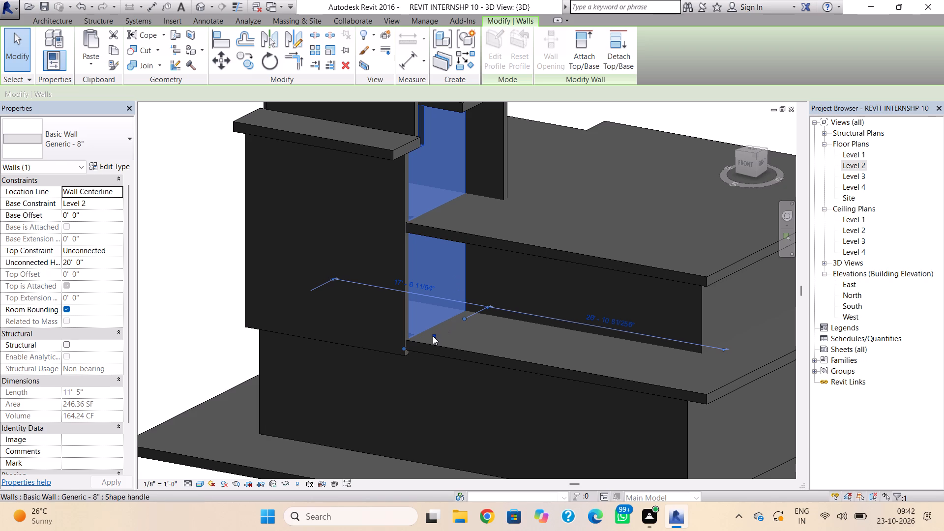
left_click_drag(433, 336, 432, 322)
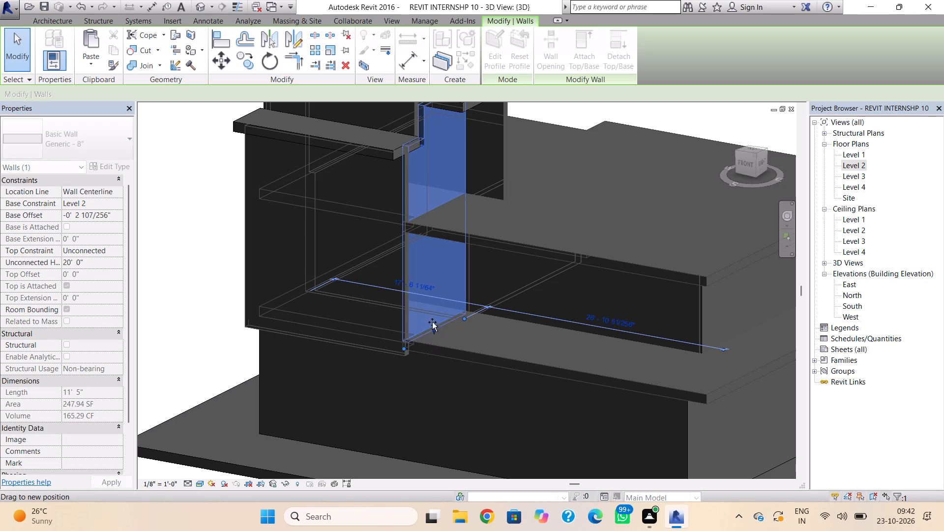
left_click_drag(432, 322, 413, 209)
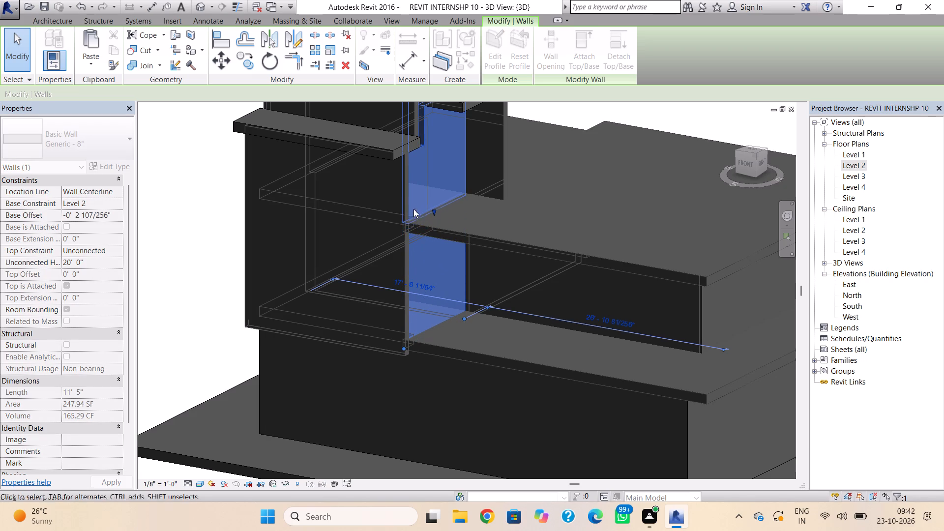
key("Escape")
Open the raised side wall's profile for editing in the 3D view.
right_click_drag(504, 283, 497, 284, "shift")
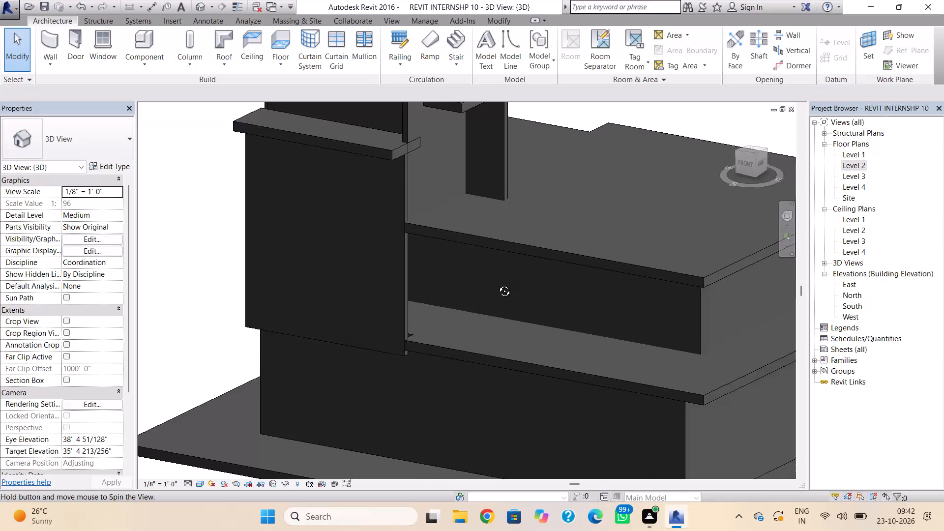
right_click_drag(497, 284, 553, 280, "shift")
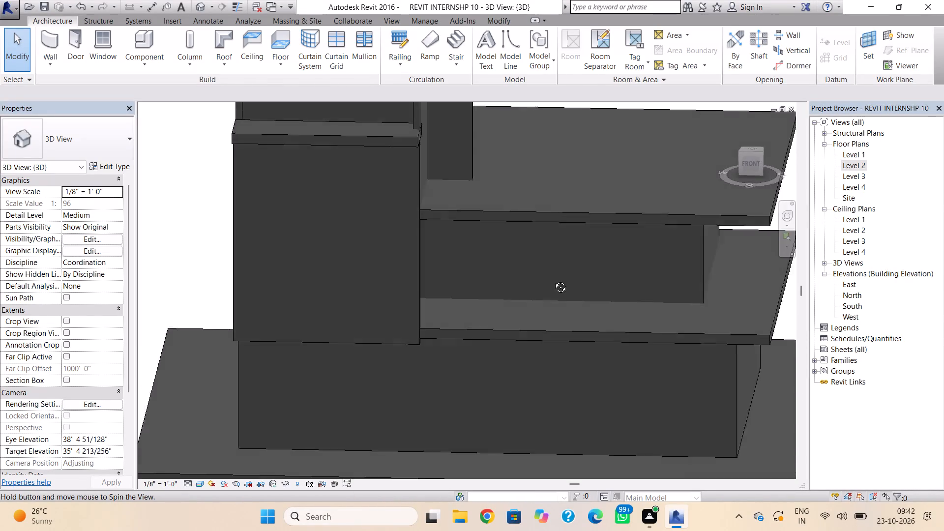
right_click_drag(553, 280, 467, 427, "shift")
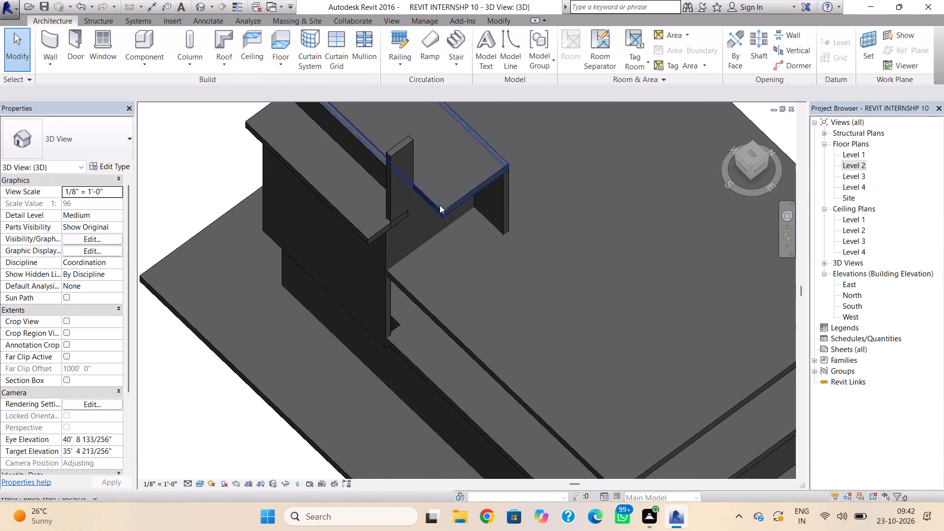
left_click(403, 157)
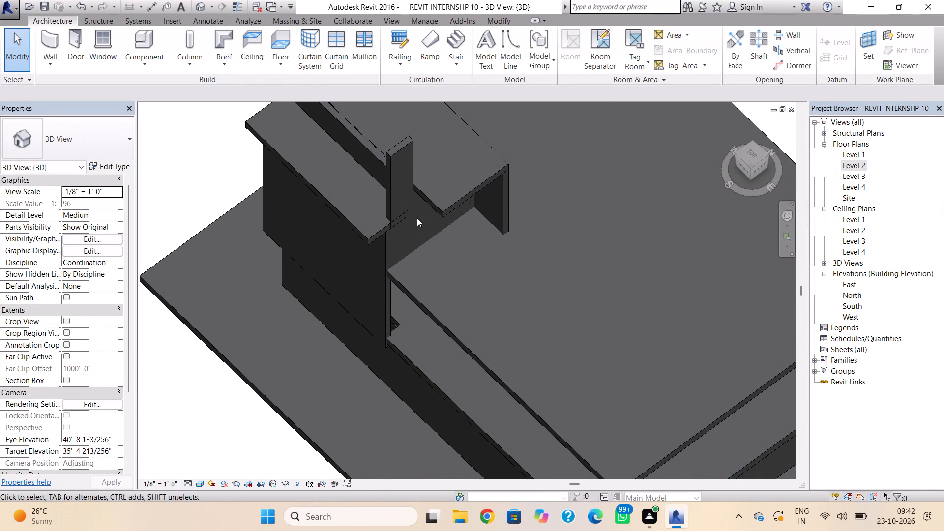
right_click_drag(341, 233, 407, 196, "shift")
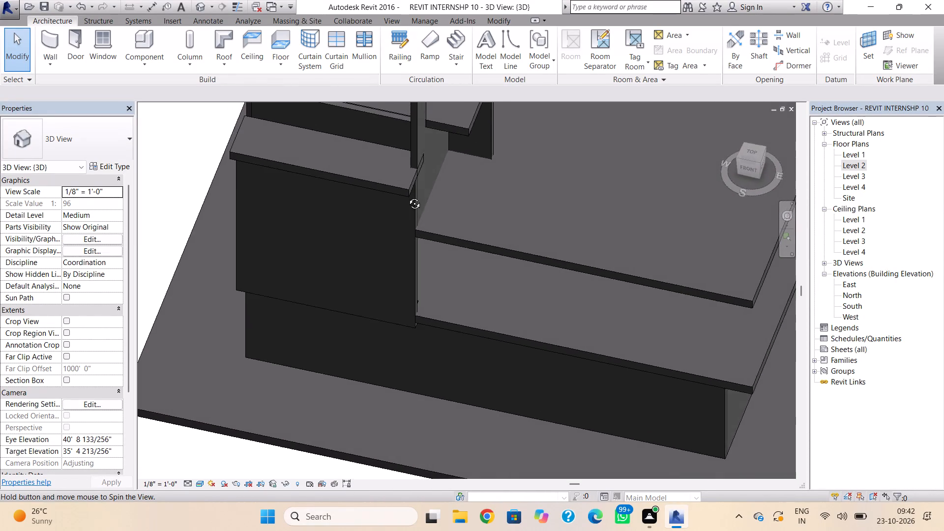
right_click_drag(407, 196, 349, 165, "shift")
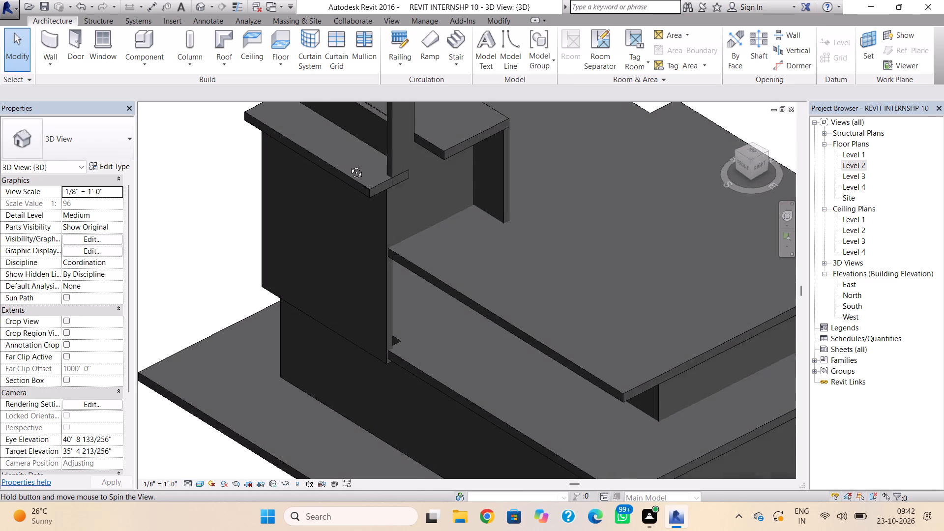
right_click_drag(349, 165, 364, 200, "shift")
double_click(403, 140)
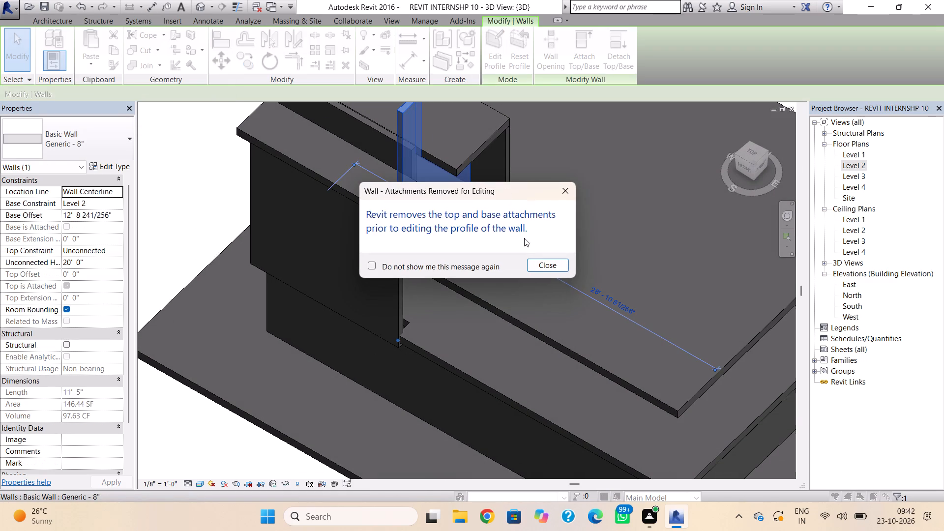
left_click(547, 264)
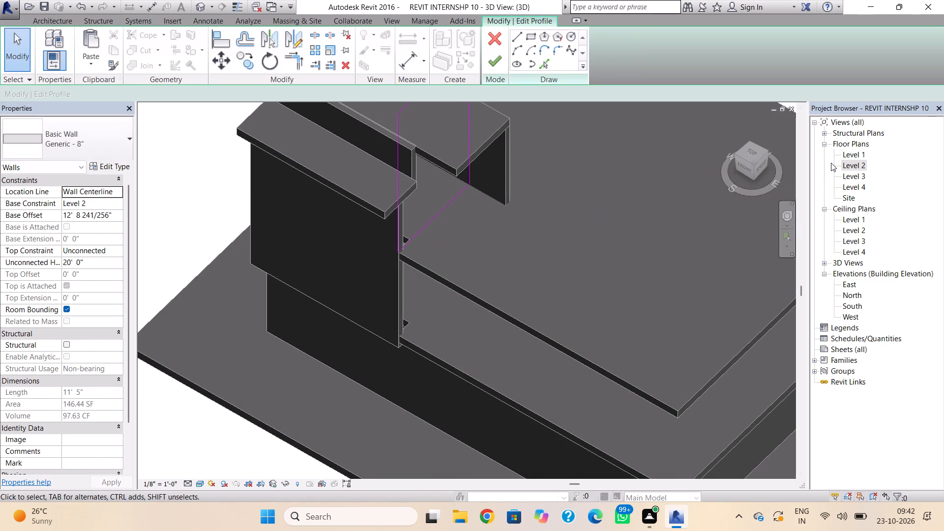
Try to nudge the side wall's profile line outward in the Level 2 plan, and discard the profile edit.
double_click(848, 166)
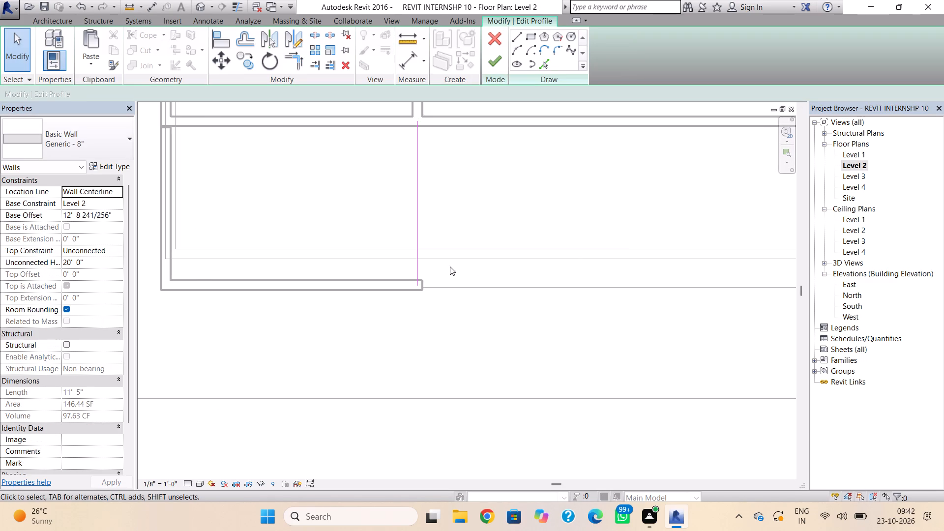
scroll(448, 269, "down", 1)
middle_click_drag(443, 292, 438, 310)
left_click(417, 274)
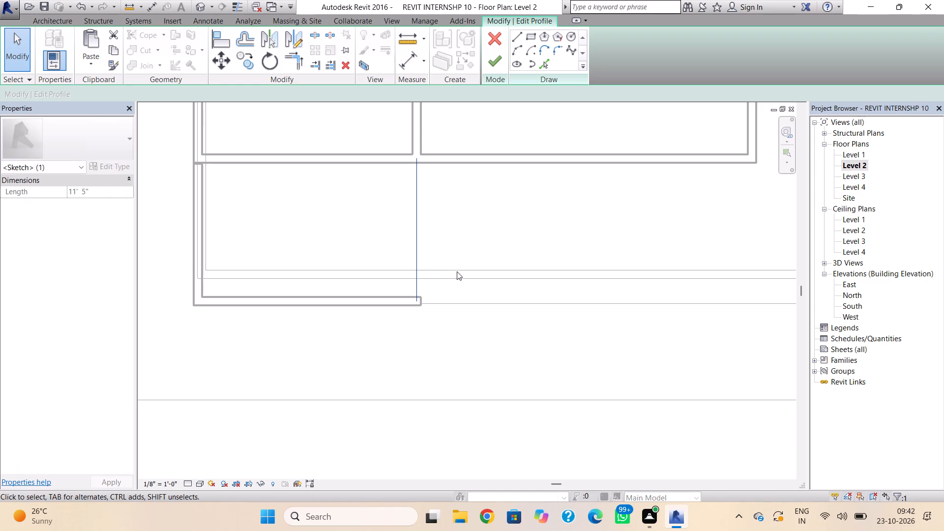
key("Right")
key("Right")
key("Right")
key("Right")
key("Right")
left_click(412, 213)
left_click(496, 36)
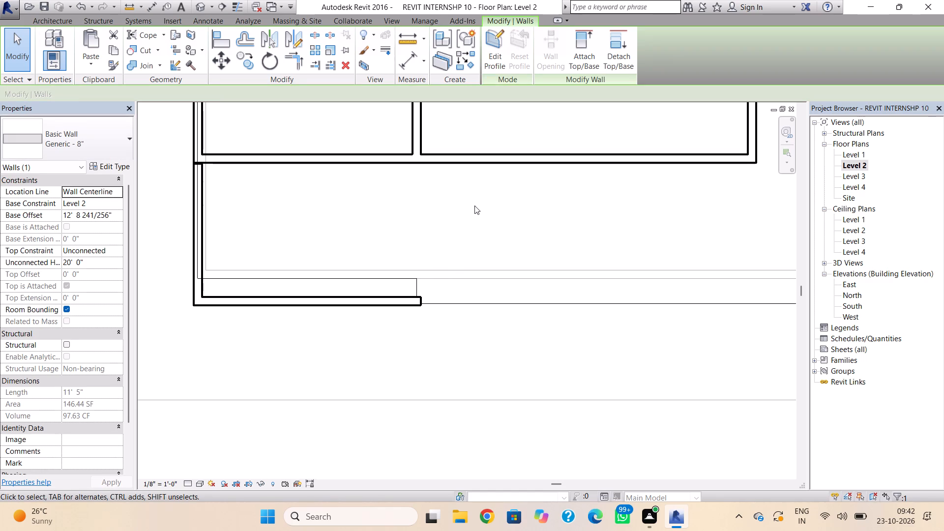
Nudge the projecting room's raised side wall outward in the Level 4 plan, flush with the front wall's end.
left_click(199, 10)
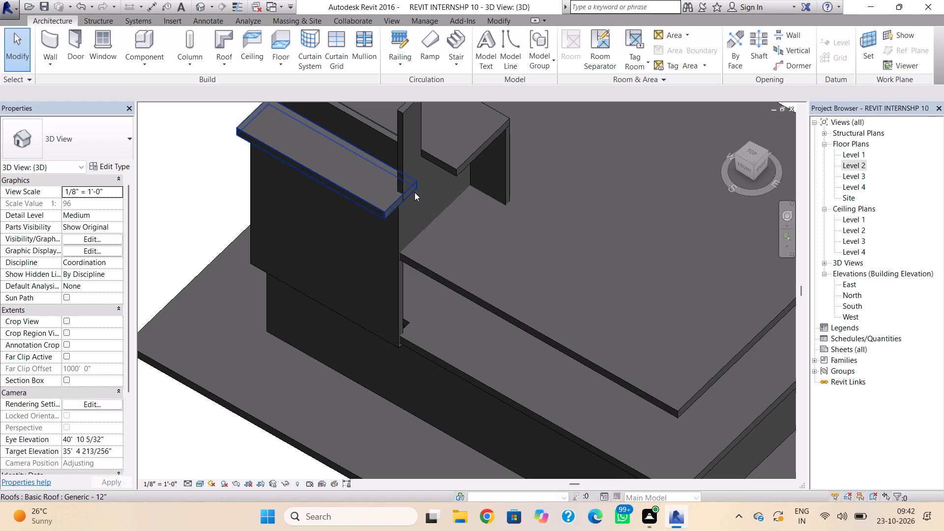
scroll(409, 192, "up", 4)
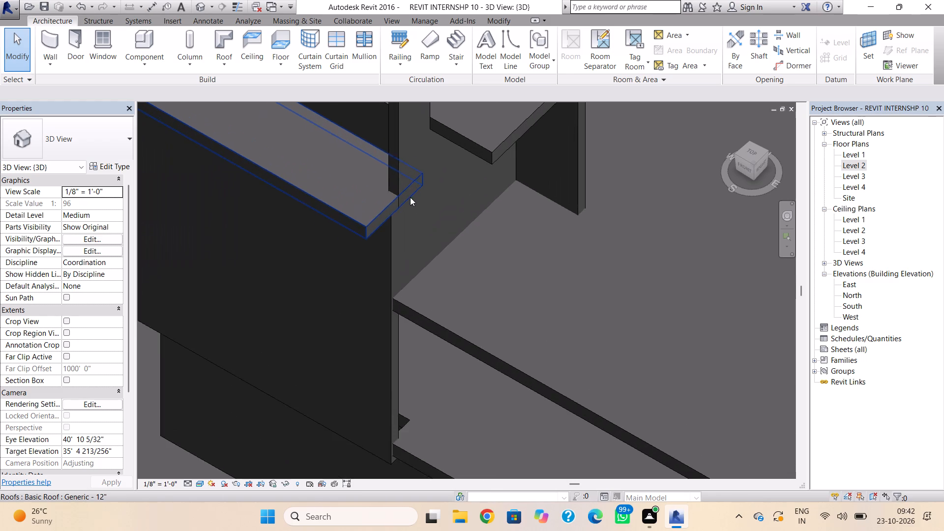
scroll(410, 197, "up", 2)
scroll(410, 198, "down", 1)
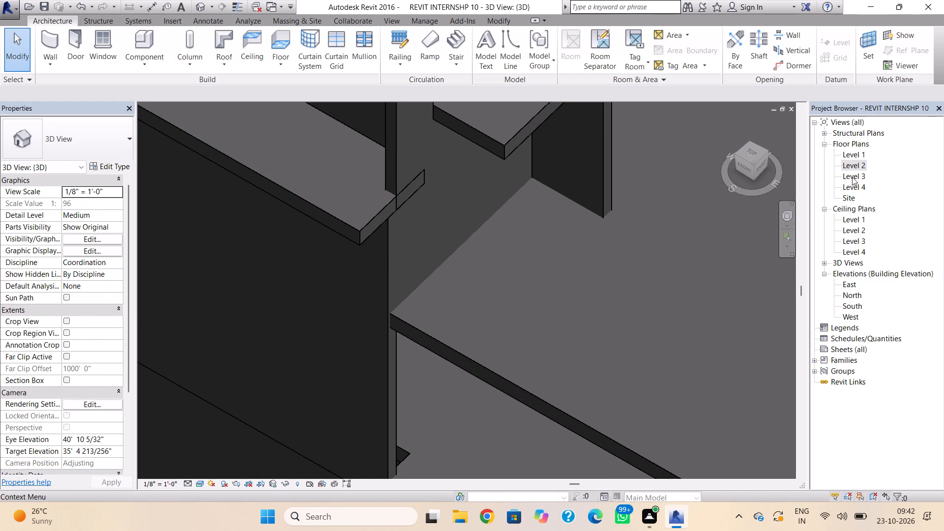
double_click(856, 184)
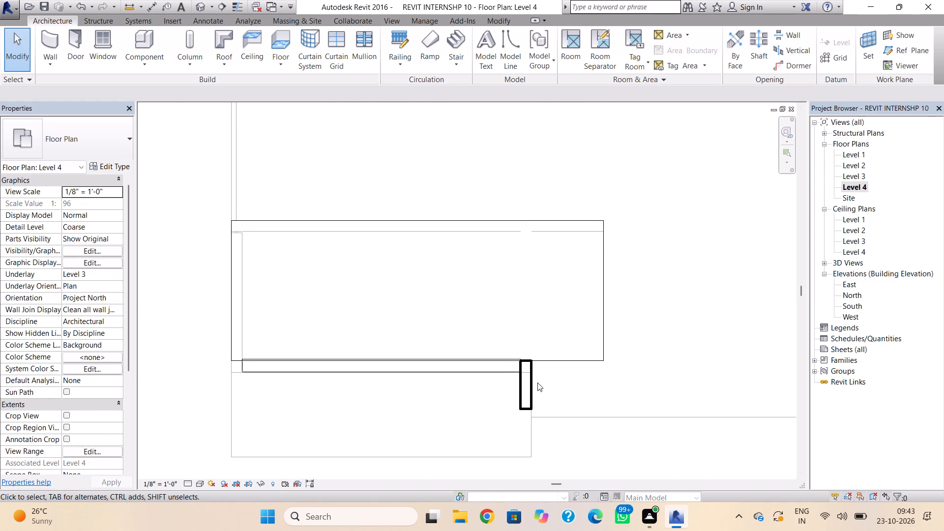
left_click(531, 385)
key("Right")
key("Right")
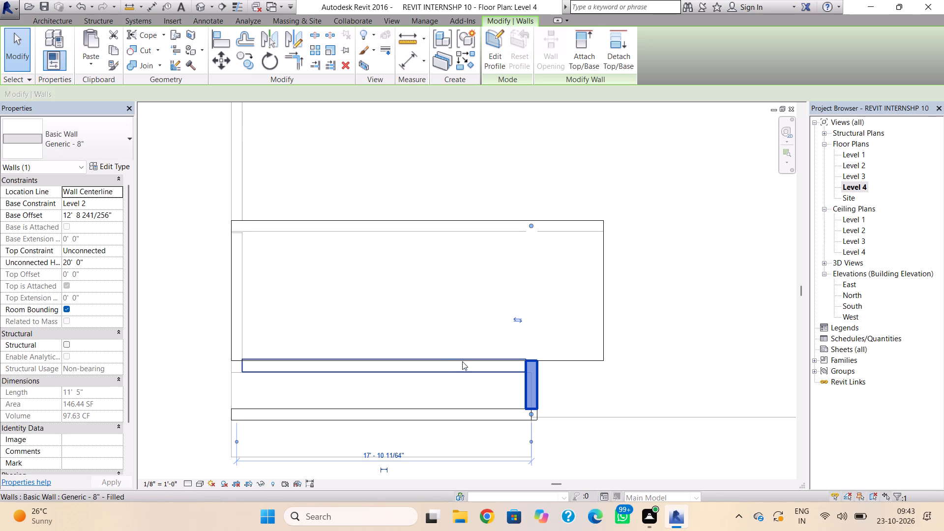
left_click(198, 7)
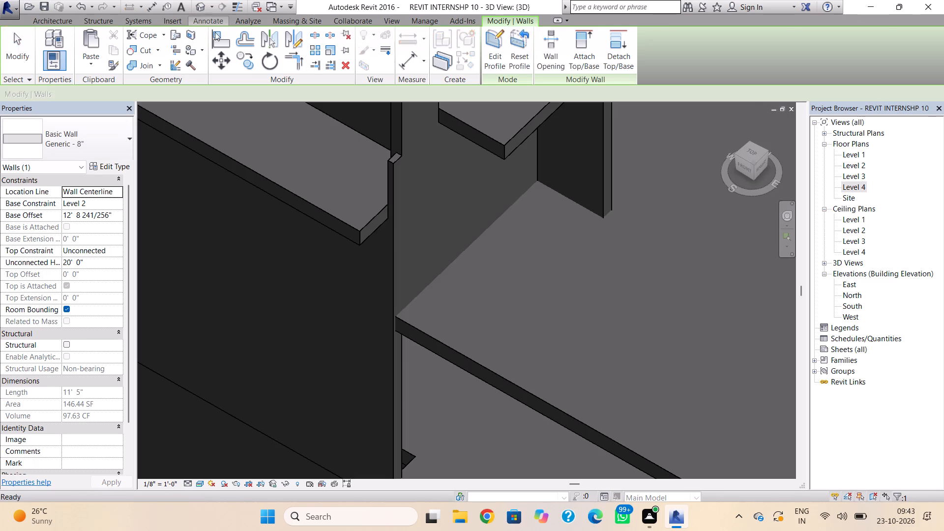
key("Escape")
Set the raised side wall's unconnected height to 12' in the 3D view.
scroll(368, 201, "down", 2)
middle_click_drag(370, 220, 358, 286)
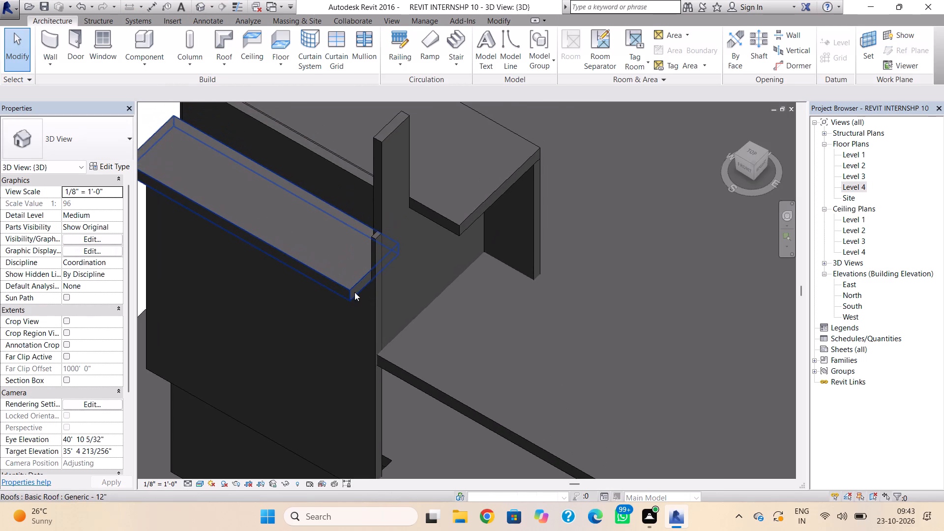
right_click_drag(505, 301, 392, 193, "shift")
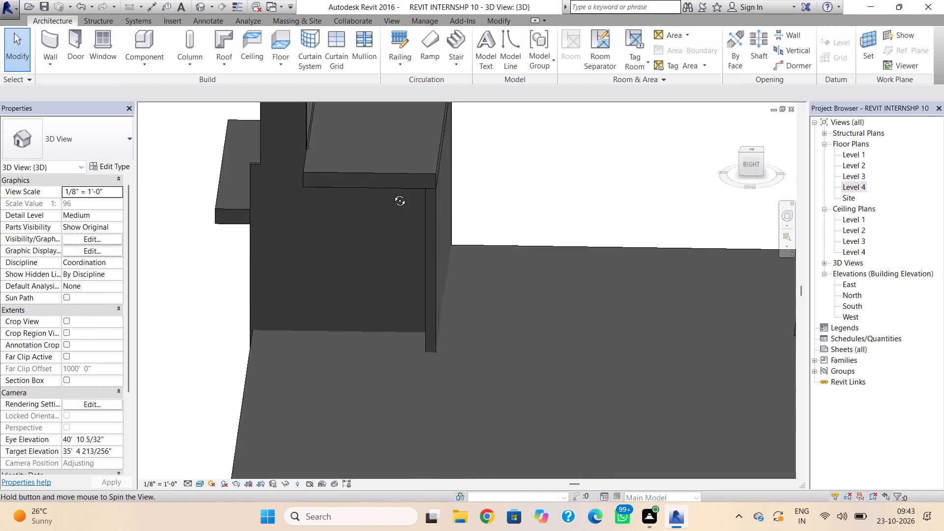
right_click_drag(392, 193, 399, 196, "shift")
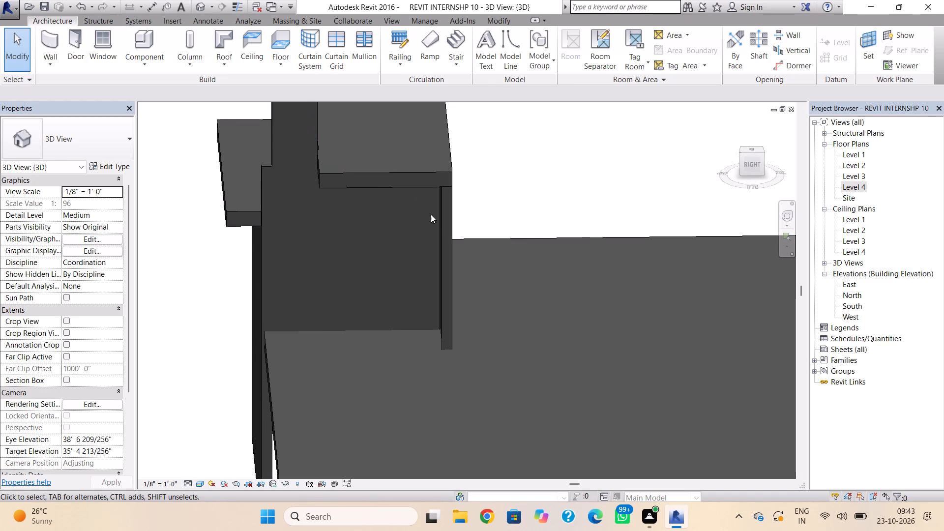
scroll(329, 273, "down", 1)
middle_click_drag(329, 273, 309, 365)
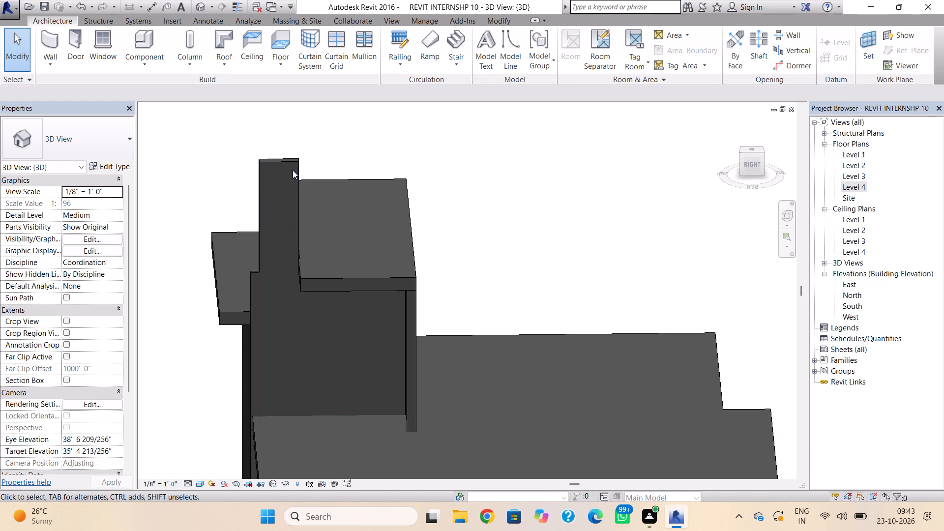
left_click(292, 169)
left_click(289, 162)
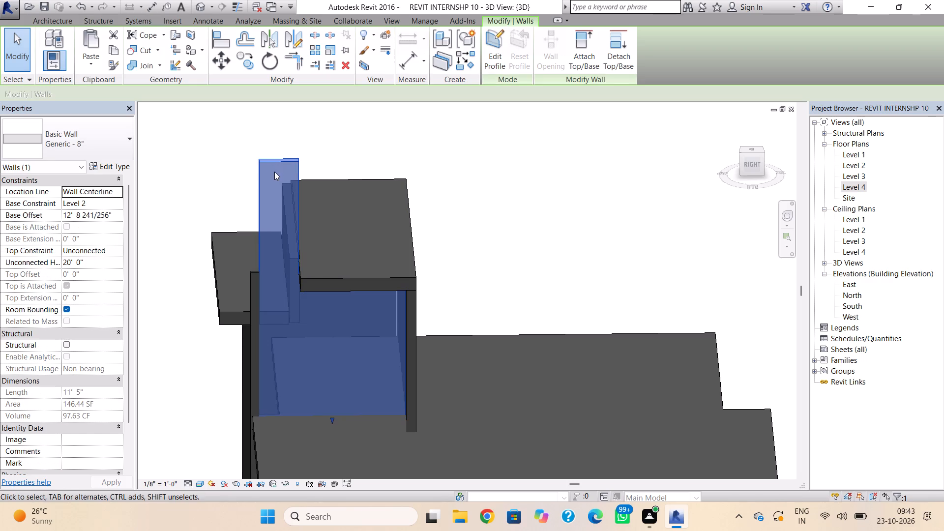
left_click(97, 261)
type("12'")
key("Return")
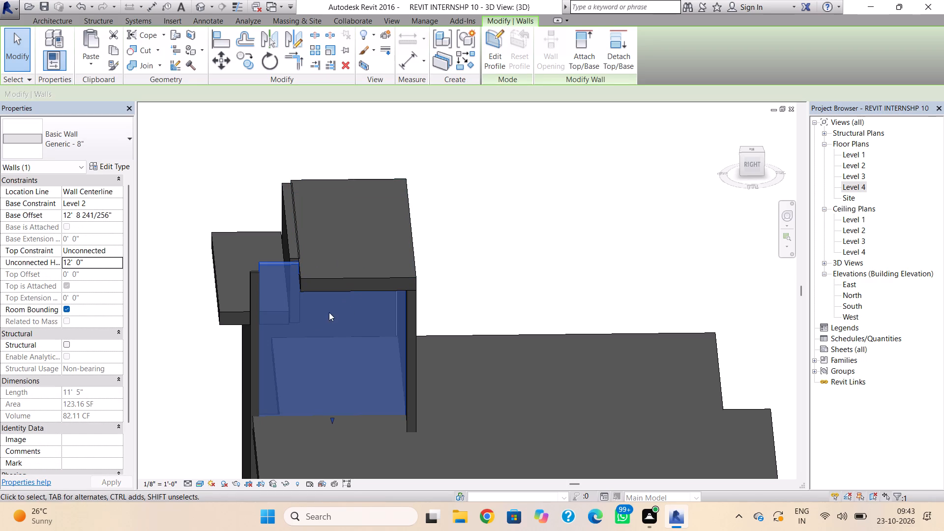
key("Escape")
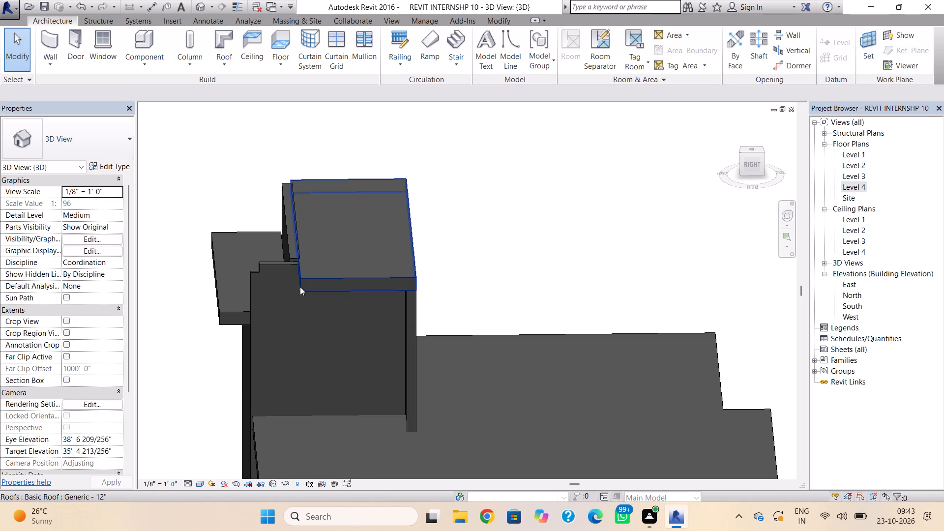
Open the shortened side wall's profile for editing and face it squarely in the 3D view.
double_click(275, 265)
left_click(554, 266)
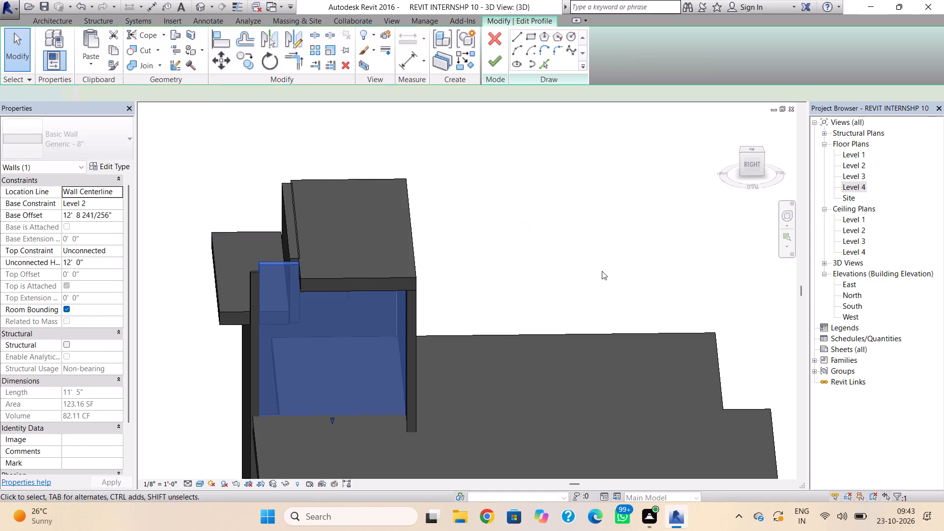
left_click(756, 167)
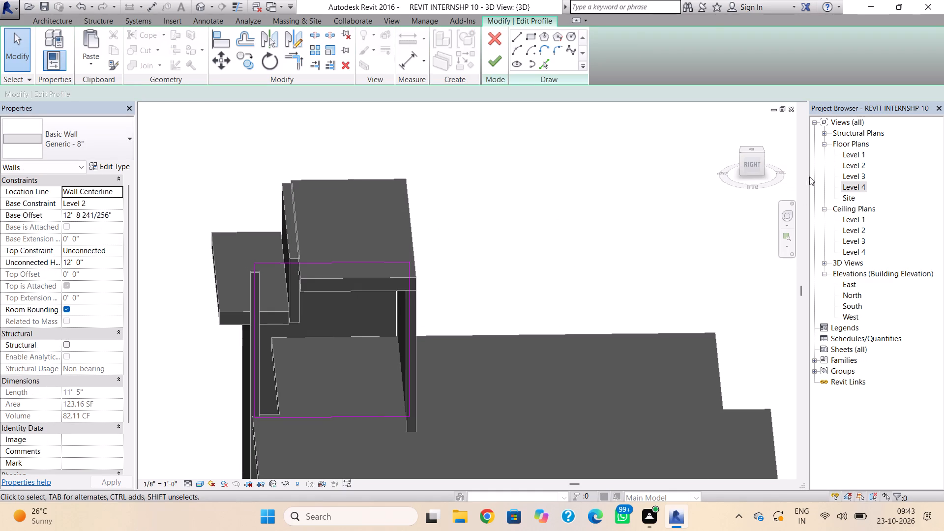
double_click(850, 183)
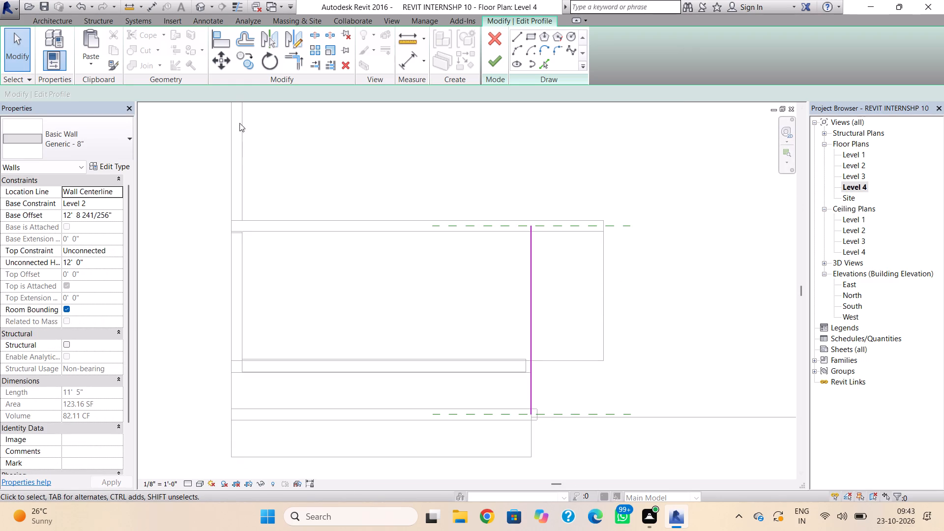
left_click(198, 8)
right_click_drag(327, 286, 318, 252, "shift")
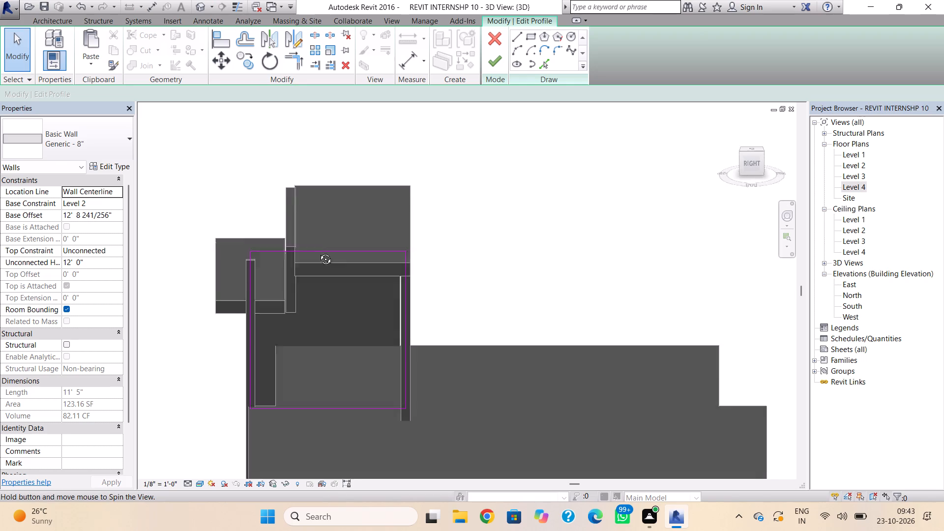
right_click_drag(318, 252, 319, 219, "shift")
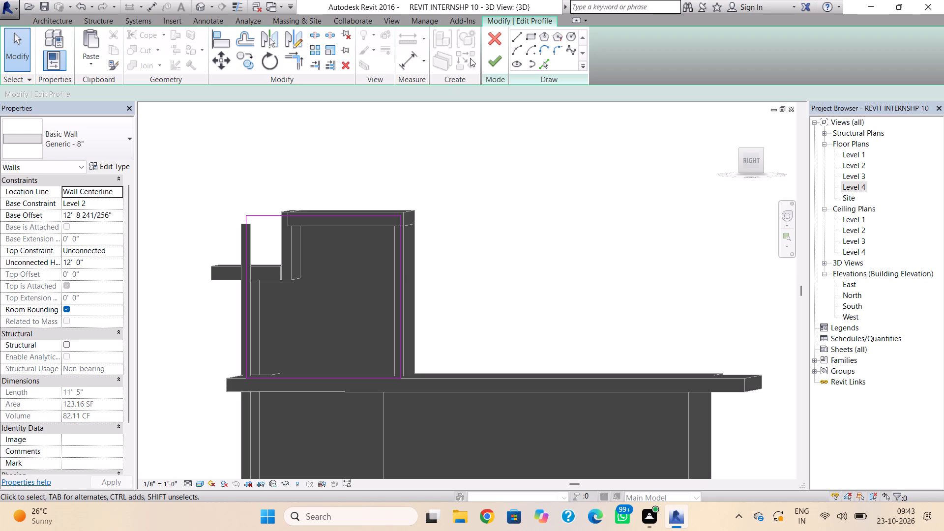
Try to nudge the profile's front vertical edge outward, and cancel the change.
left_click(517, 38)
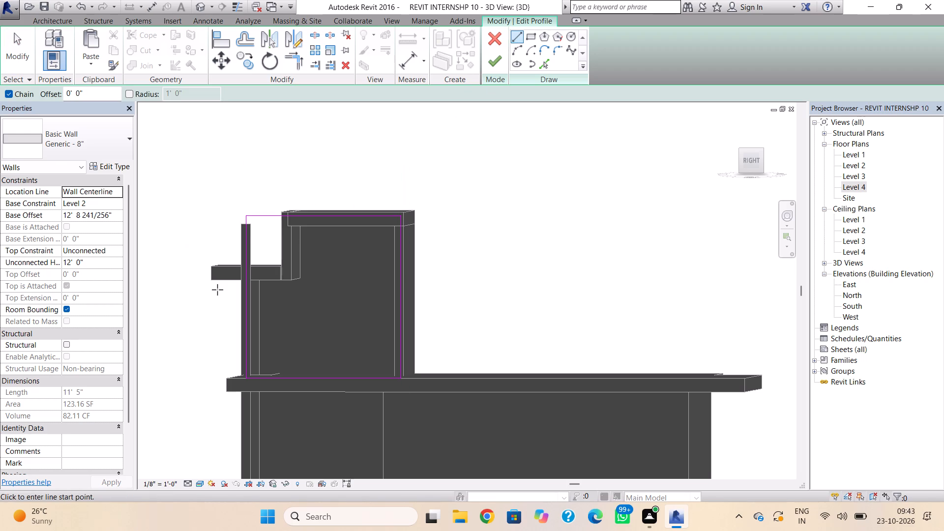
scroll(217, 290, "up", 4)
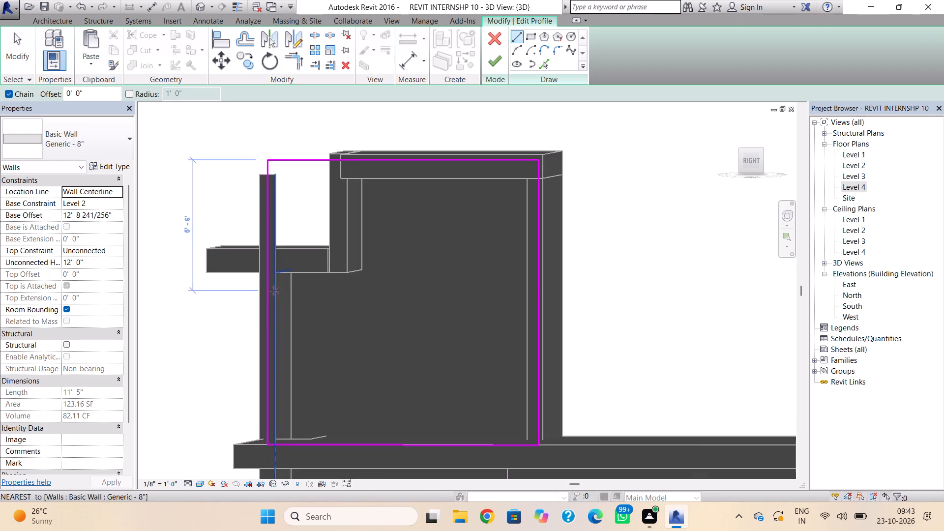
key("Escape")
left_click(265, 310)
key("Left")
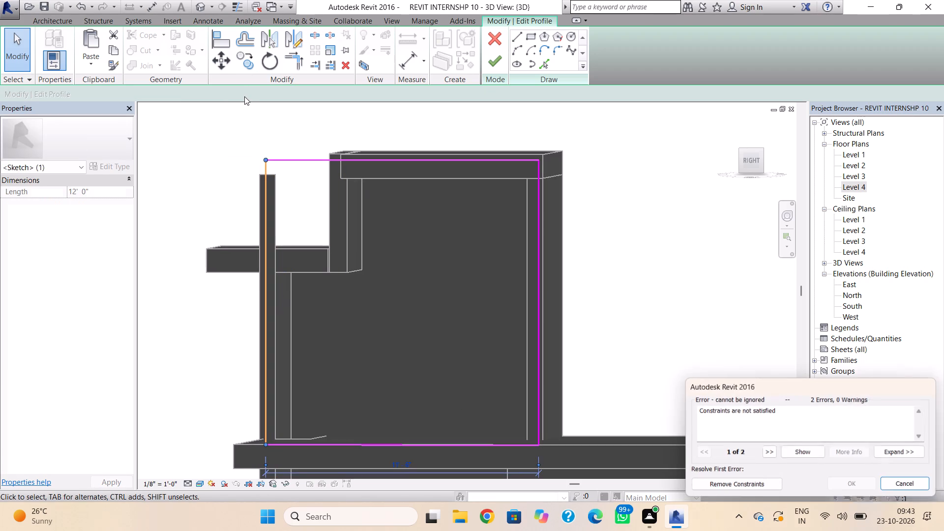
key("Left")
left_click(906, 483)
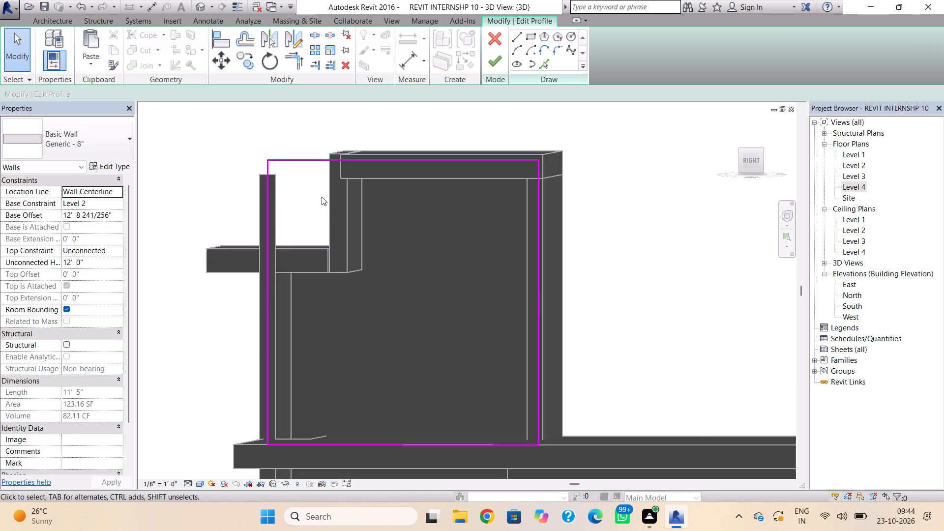
Sketch a stepped corner in the wall profile: a horizontal line along the lower roof's top and a vertical line about 3' 9" to the top edge.
left_click(513, 33)
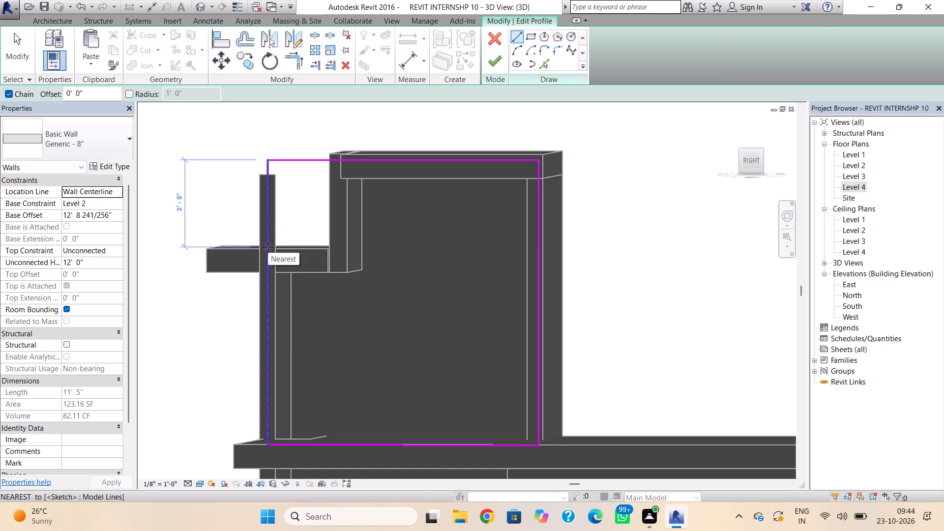
right_click_drag(267, 247, 272, 242, "shift")
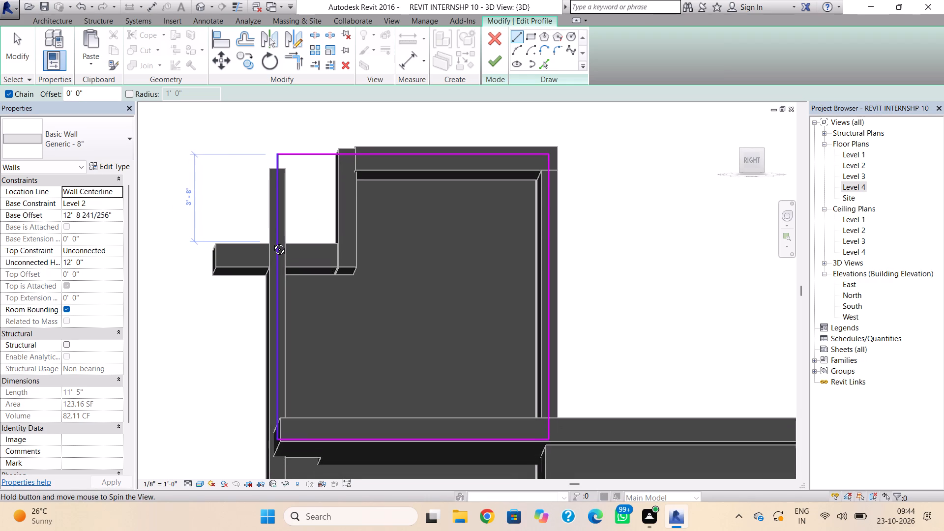
right_click_drag(272, 242, 271, 243, "shift")
left_click(274, 245)
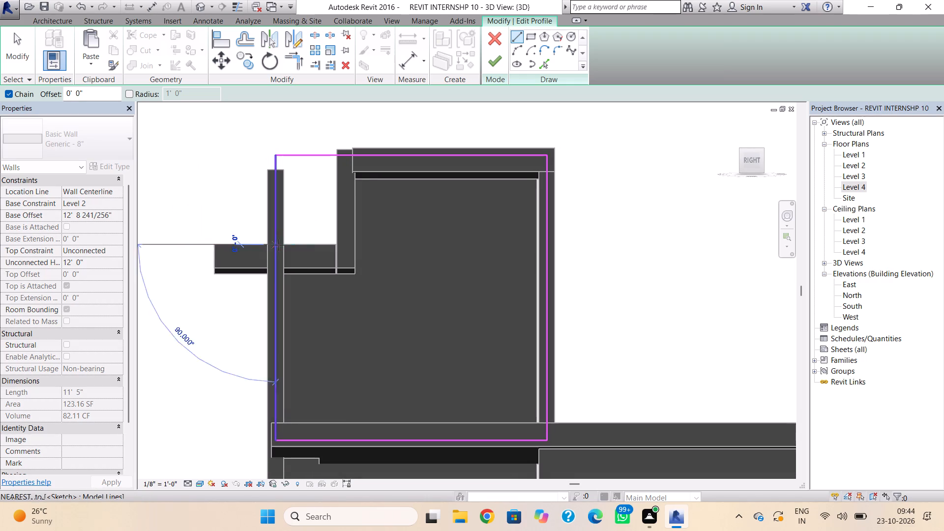
left_click(336, 242)
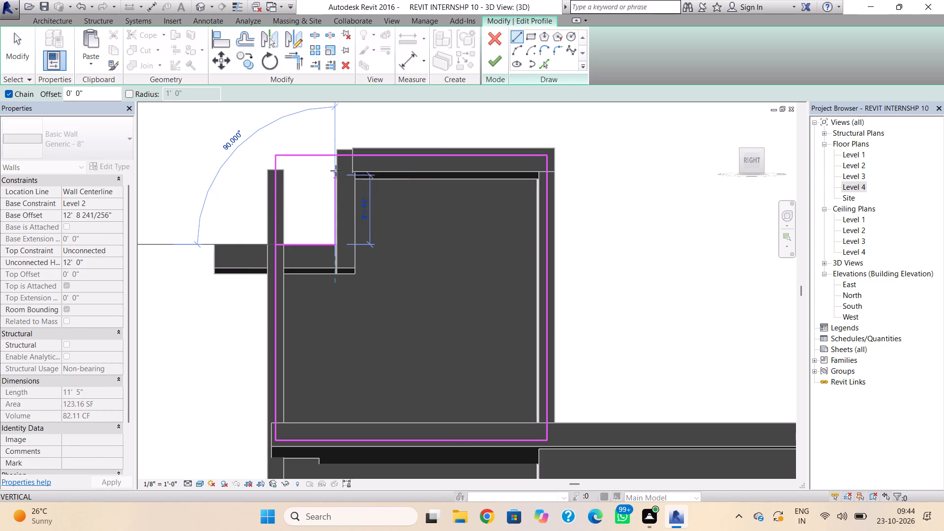
left_click(337, 155)
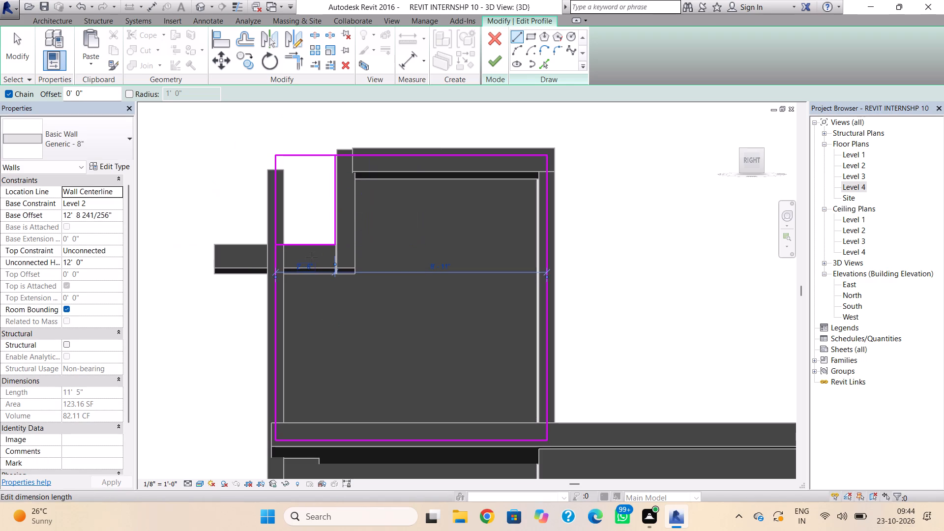
key("Escape")
key("Escape")
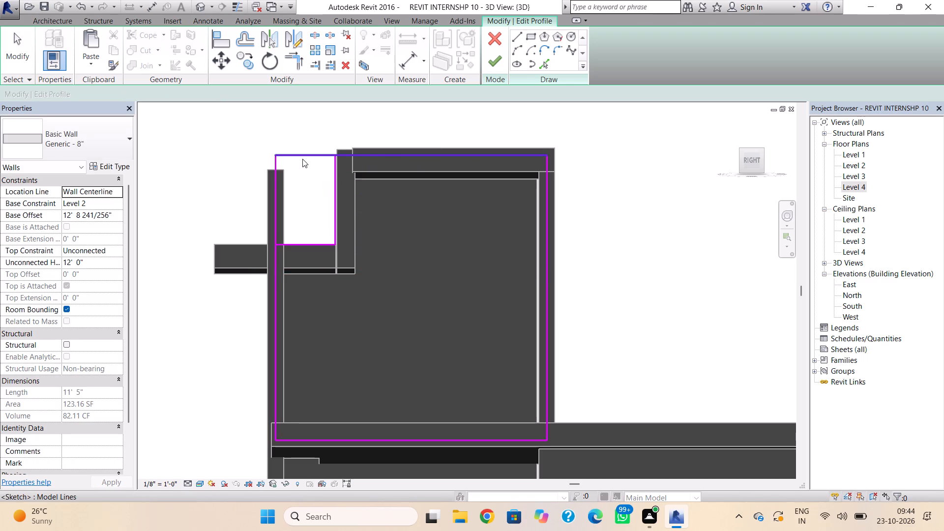
Shorten the wall profile's top edge to about 8' 11" so it ends at the new vertical line.
left_click(302, 154)
left_click_drag(273, 155, 309, 155)
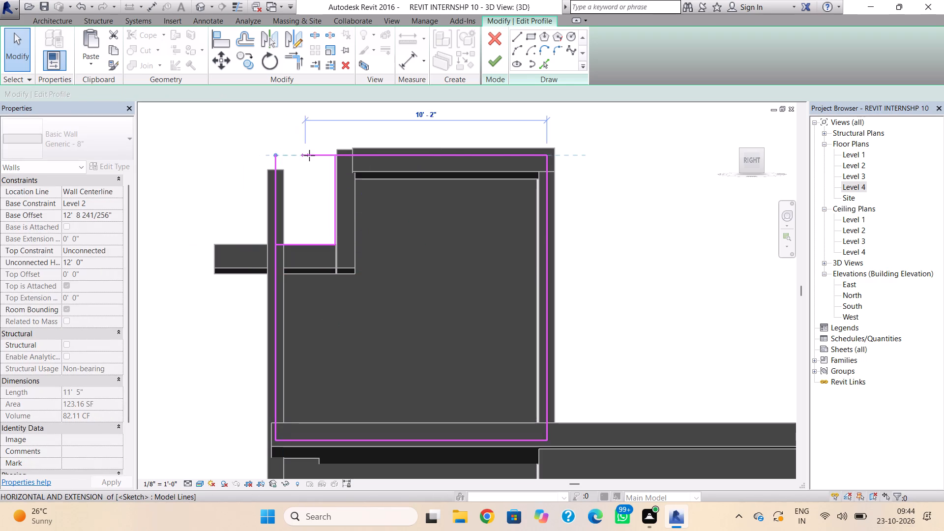
left_click_drag(309, 155, 334, 155)
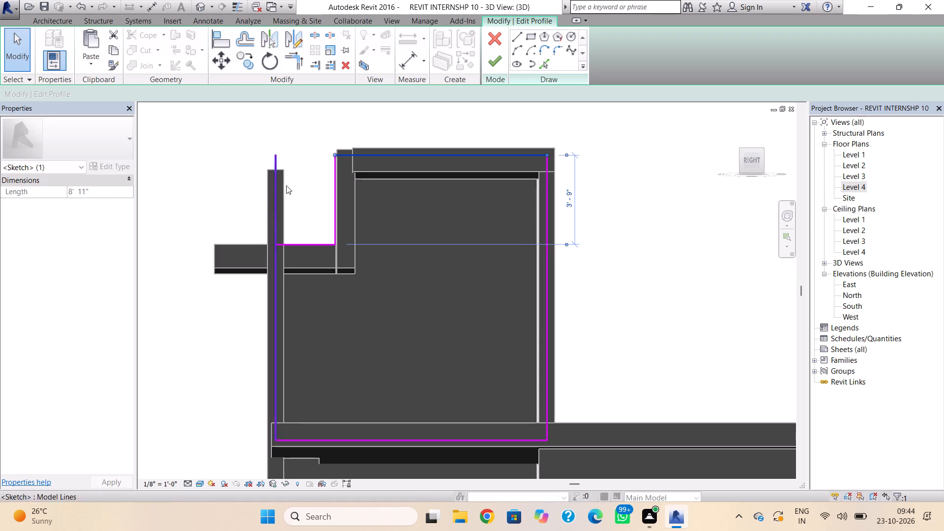
Shorten the profile's front vertical edge to end at the horizontal line along the lower roof's top, and finish the profile edit.
left_click(279, 175)
left_click_drag(277, 156, 279, 191)
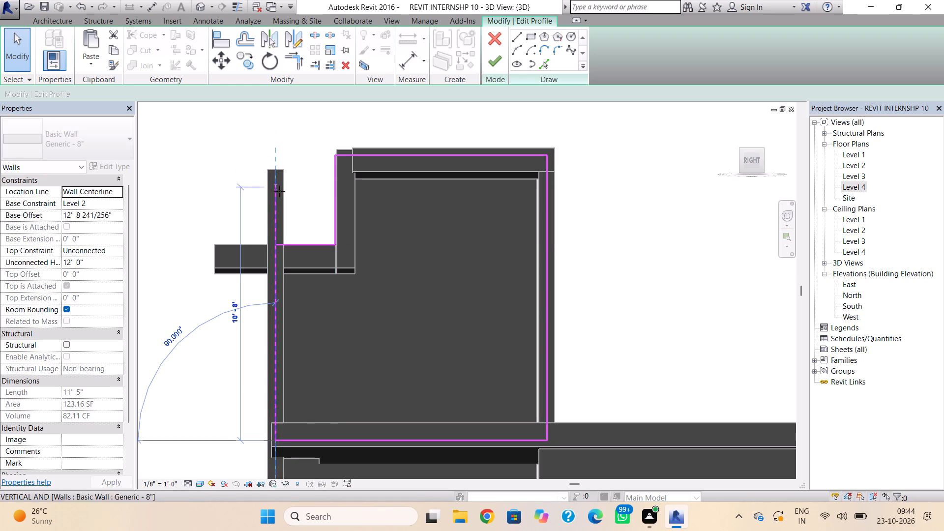
left_click_drag(279, 191, 277, 241)
key("Escape")
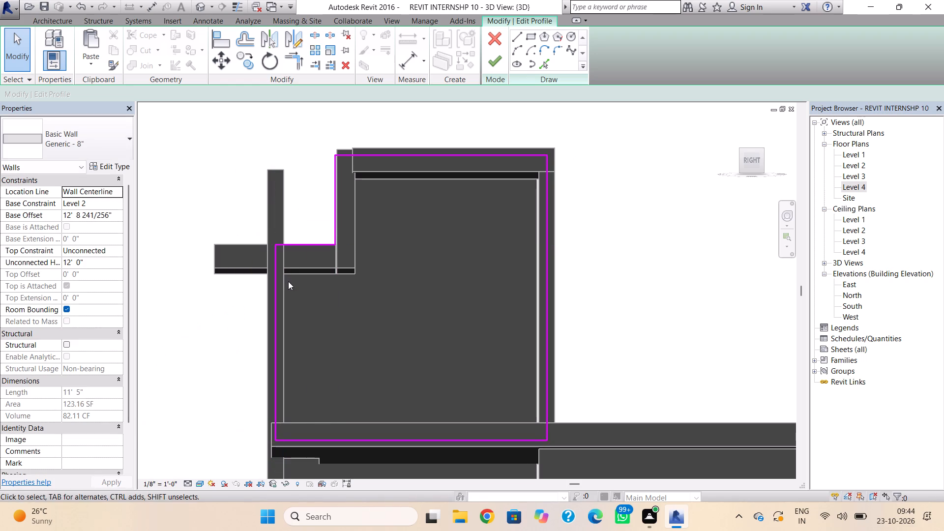
left_click(495, 55)
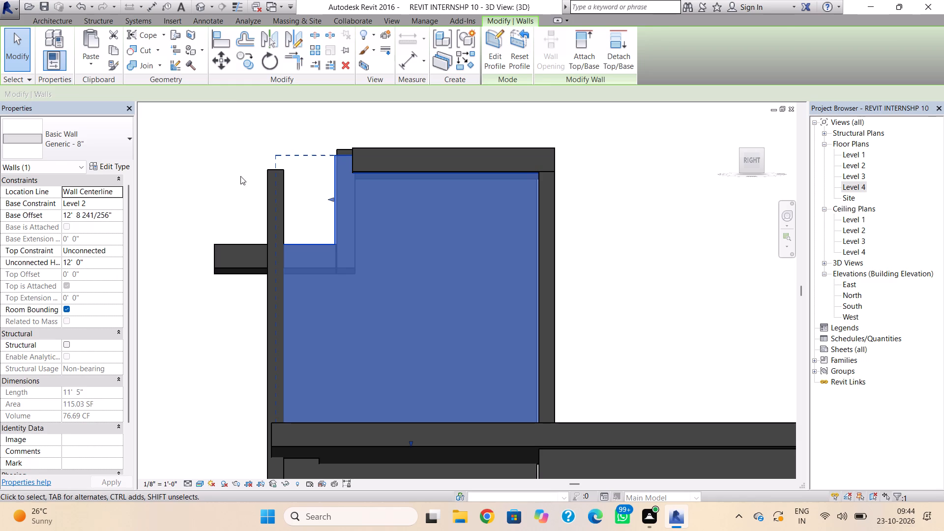
key("Escape")
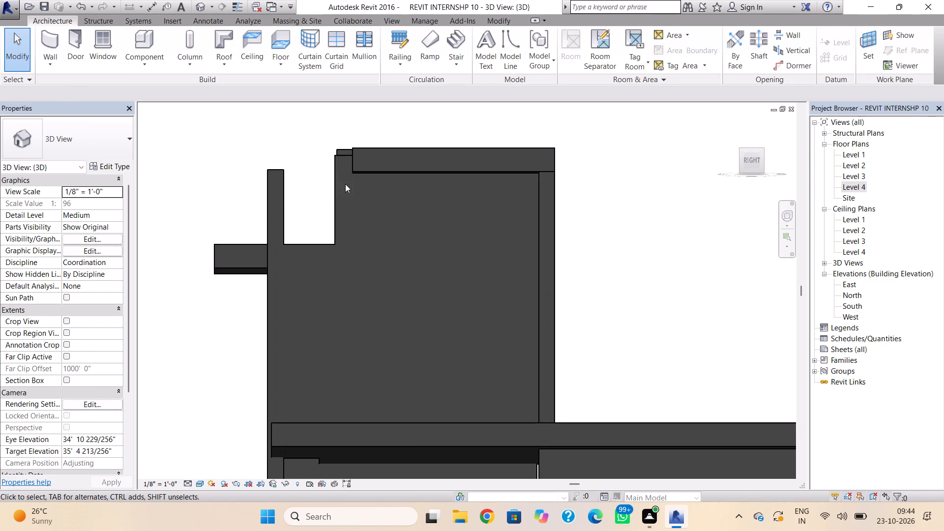
Raise the top of the short filled wall between the two roofs to an unconnected height of 5' 0".
double_click(344, 154)
left_click(335, 180)
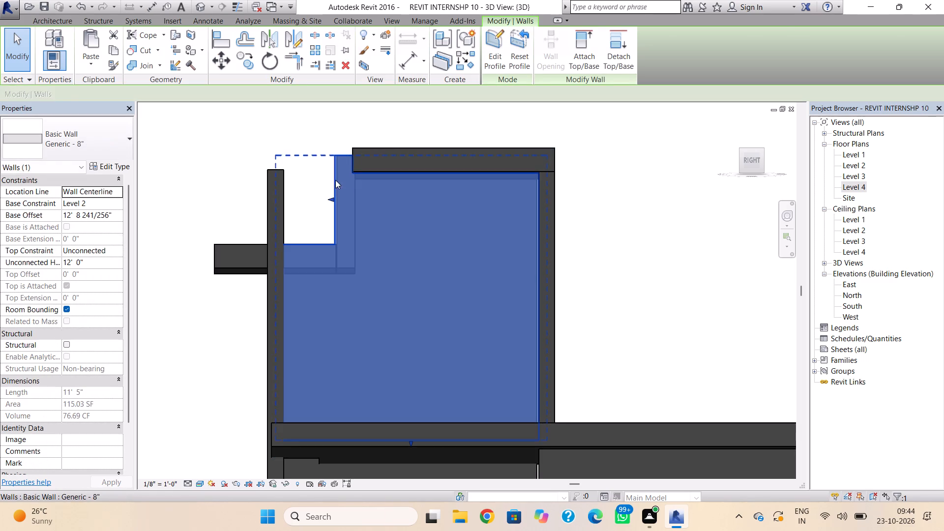
key("Escape")
right_click_drag(283, 257, 342, 301, "shift")
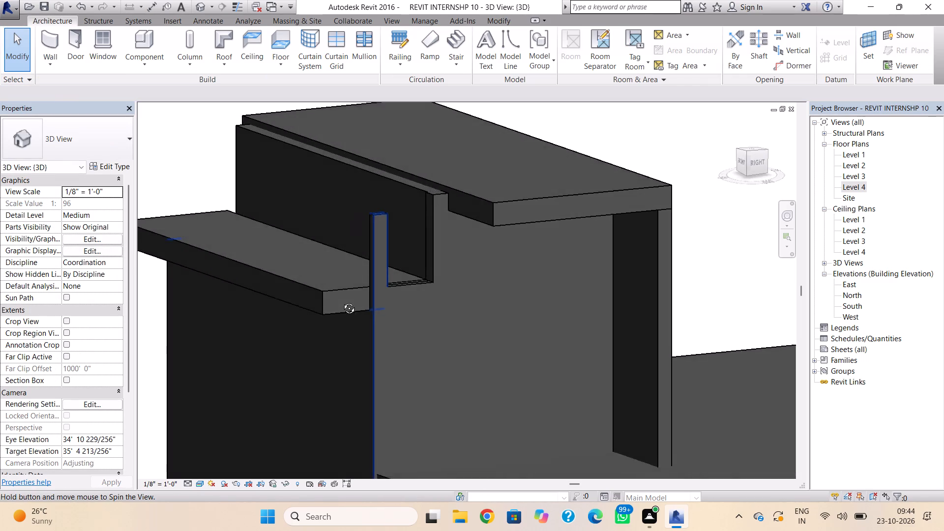
right_click_drag(342, 301, 324, 289, "shift")
left_click(348, 165)
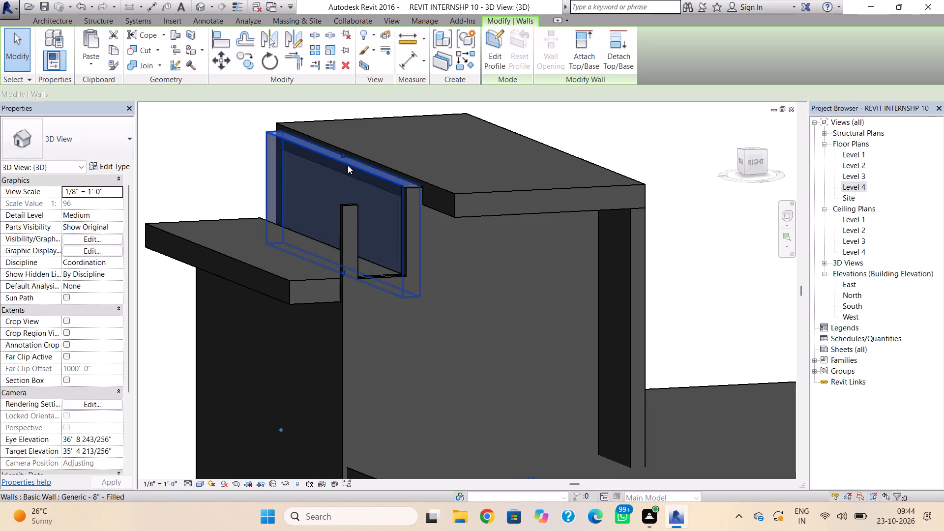
right_click_drag(316, 195, 483, 191, "shift")
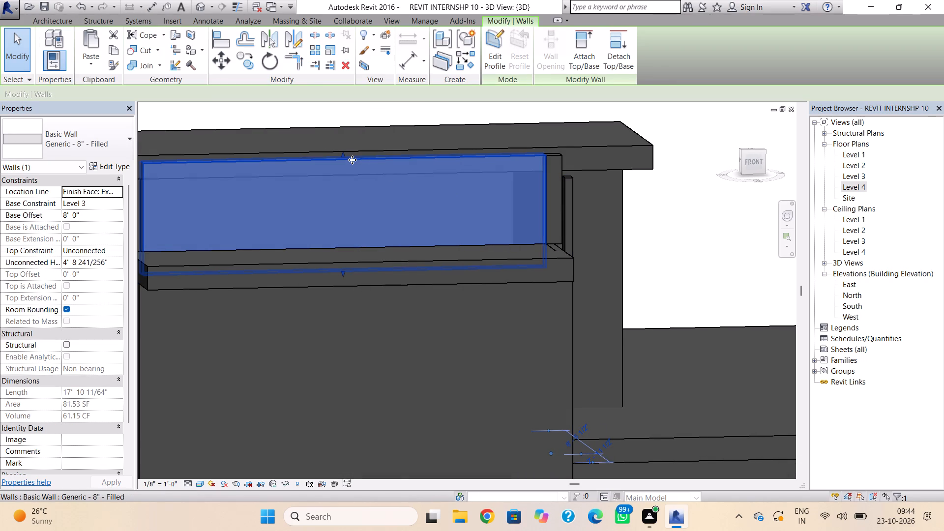
left_click(343, 154)
key("Escape")
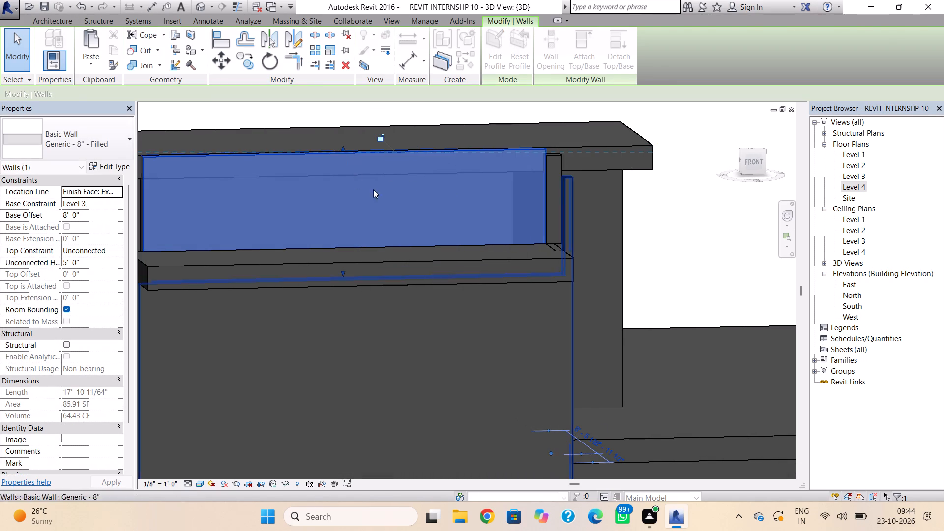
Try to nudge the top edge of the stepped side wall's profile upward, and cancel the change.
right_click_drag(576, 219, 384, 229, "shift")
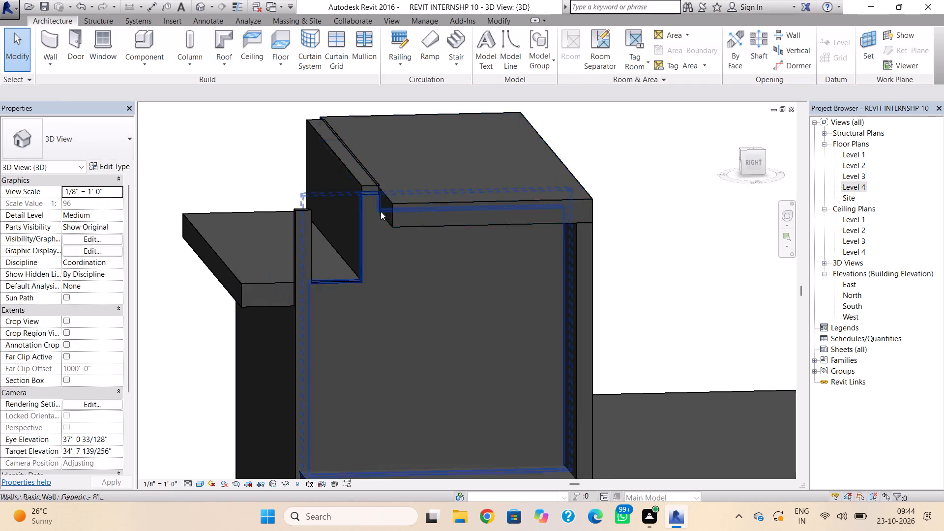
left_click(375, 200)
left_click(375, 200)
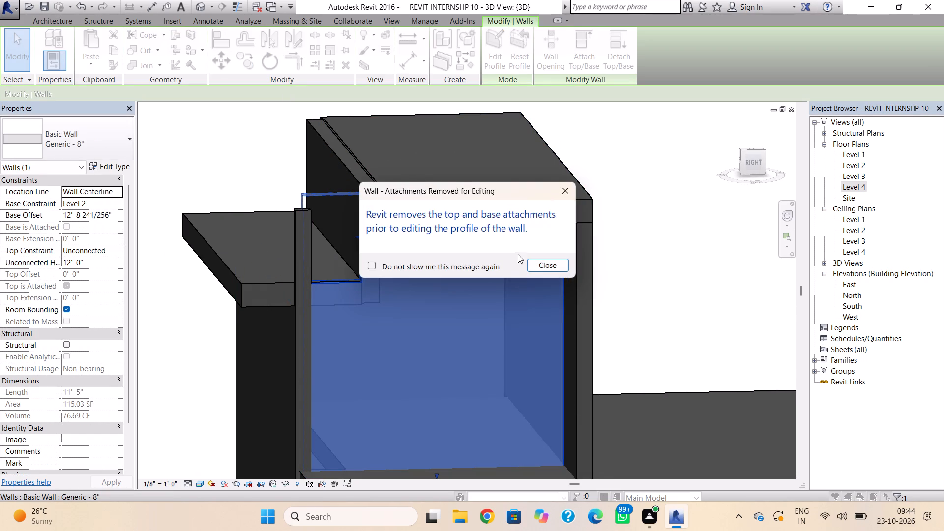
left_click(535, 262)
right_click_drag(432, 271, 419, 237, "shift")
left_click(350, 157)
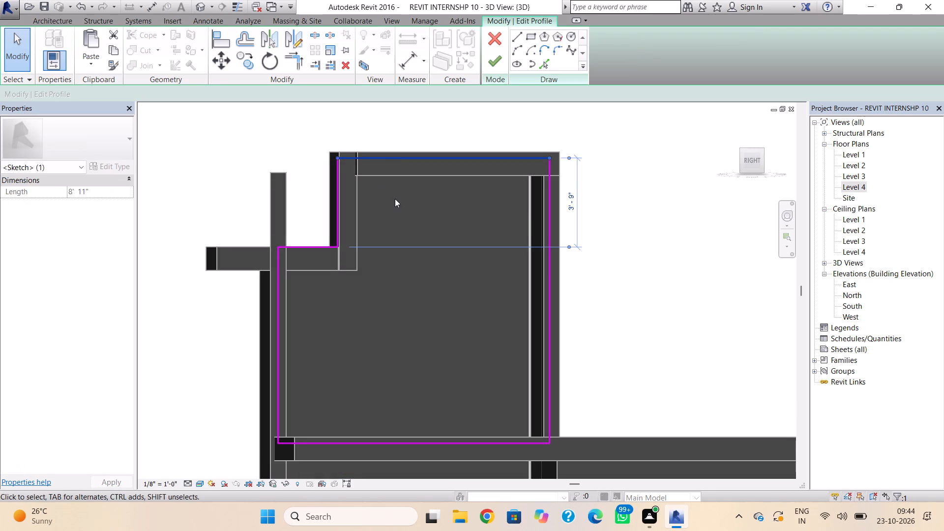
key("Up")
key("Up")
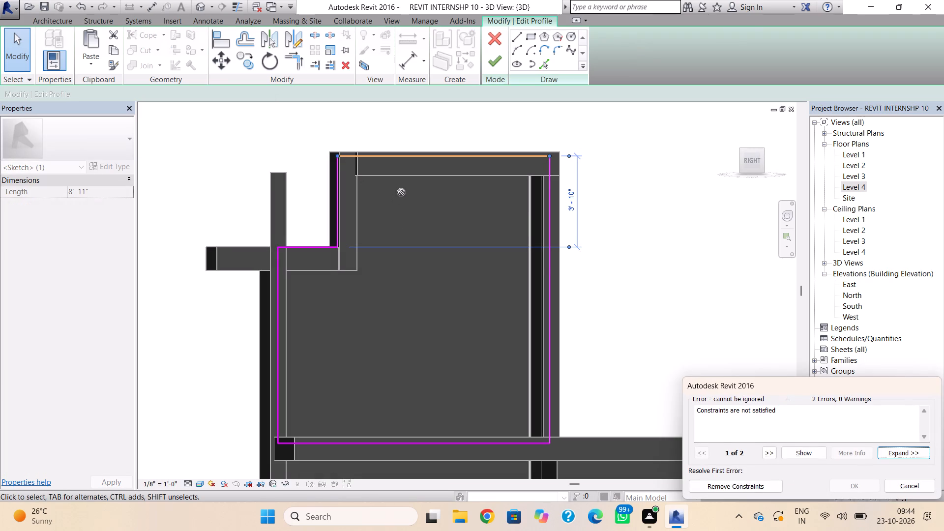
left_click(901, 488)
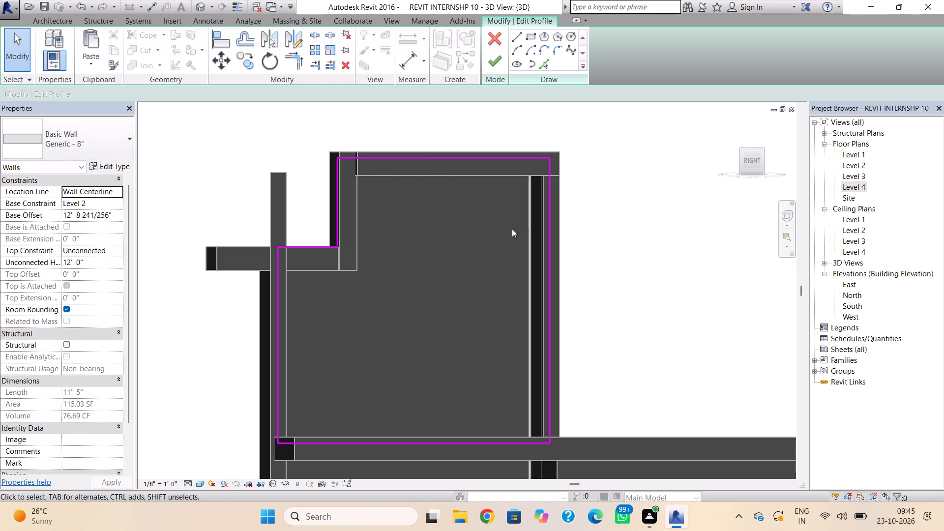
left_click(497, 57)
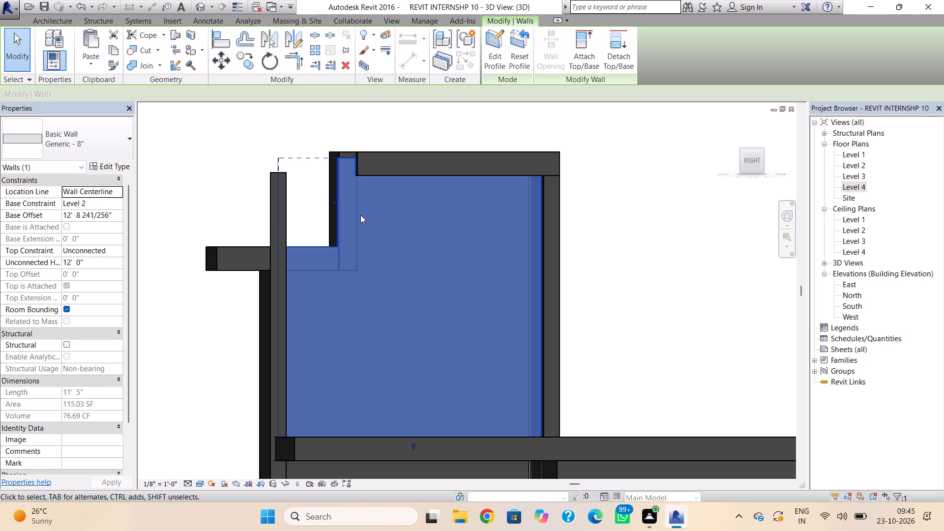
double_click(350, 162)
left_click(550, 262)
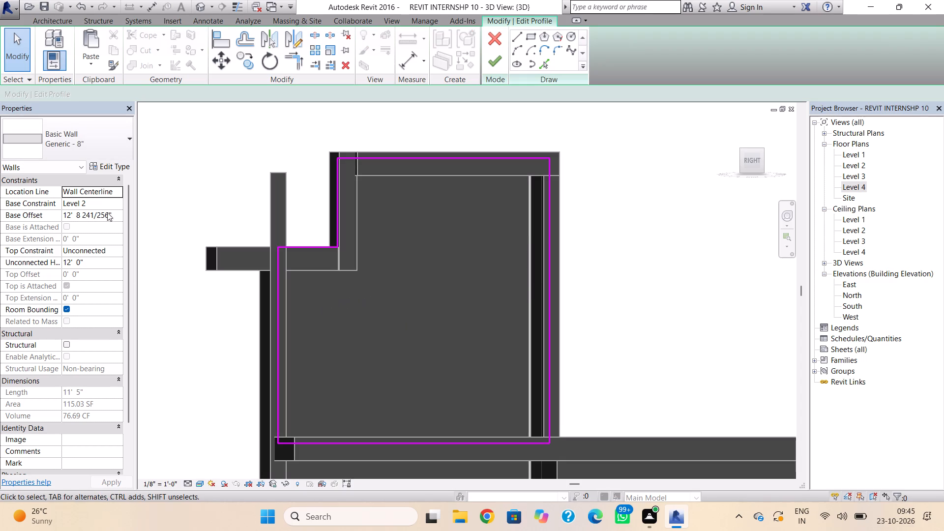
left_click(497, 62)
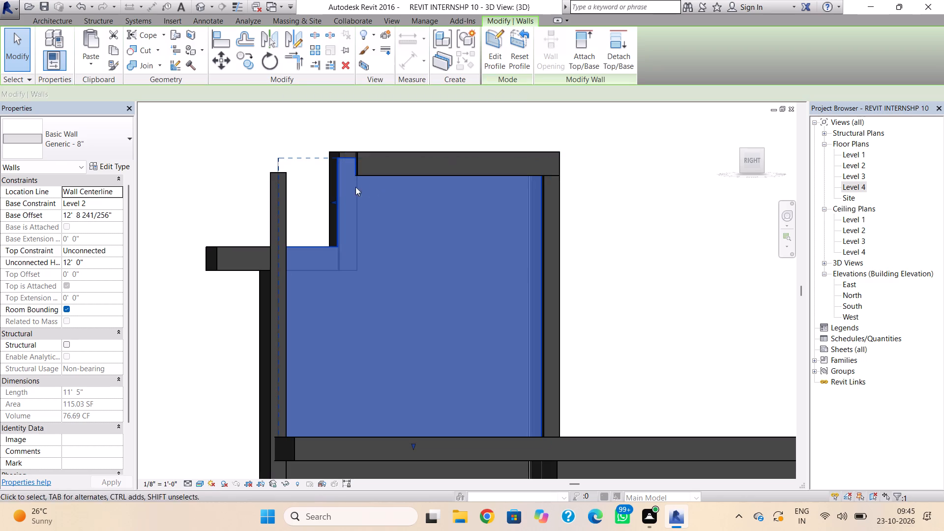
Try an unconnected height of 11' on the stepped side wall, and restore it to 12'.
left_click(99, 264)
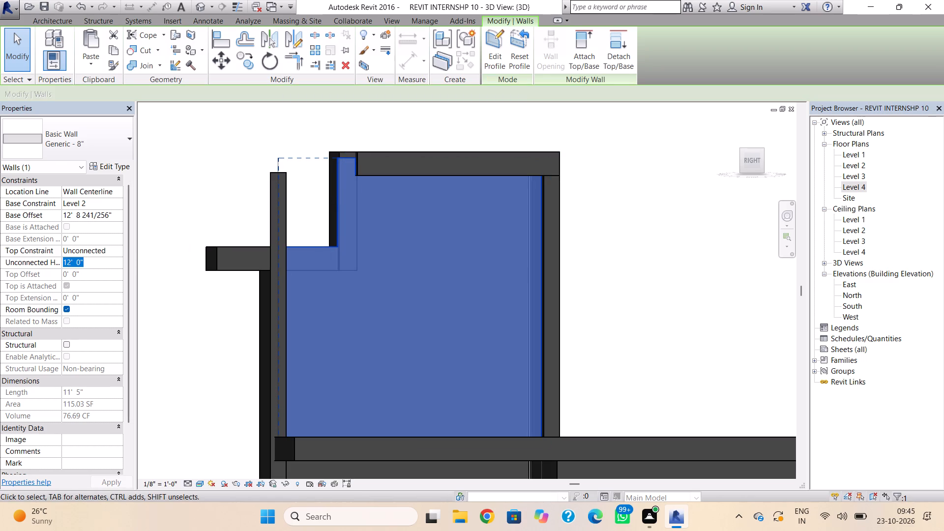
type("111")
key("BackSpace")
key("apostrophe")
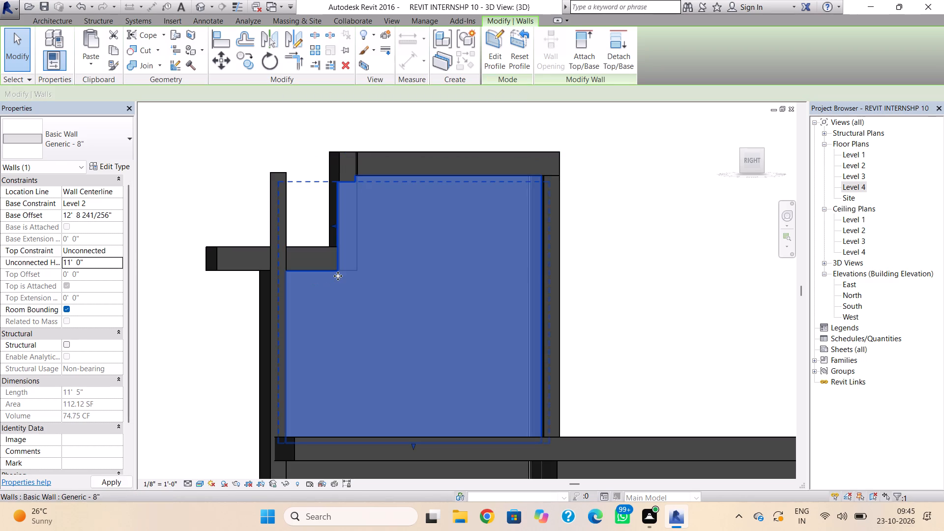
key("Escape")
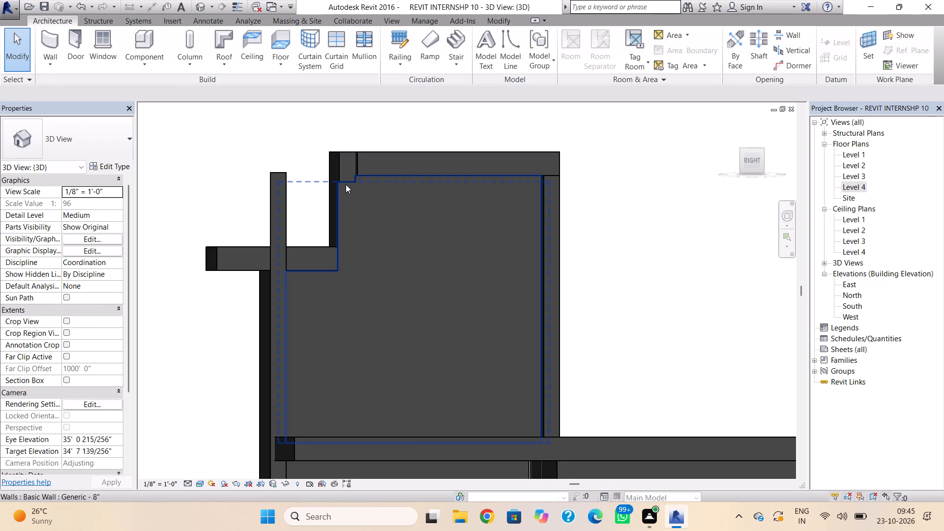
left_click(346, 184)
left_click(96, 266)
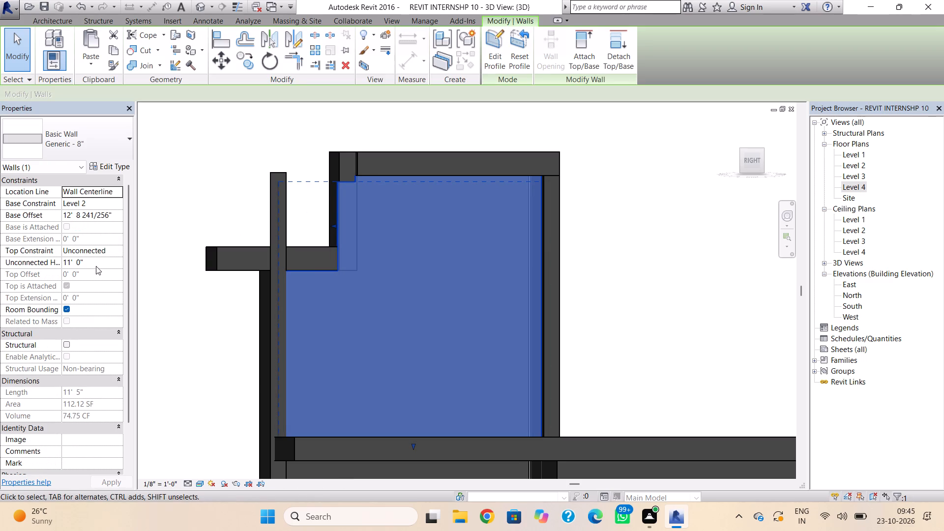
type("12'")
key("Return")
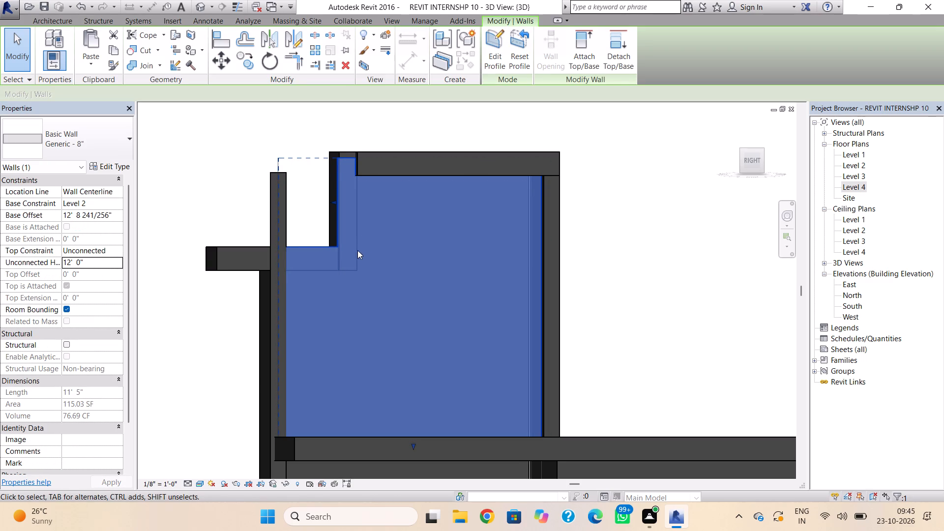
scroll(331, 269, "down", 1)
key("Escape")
Set the unconnected height of the projecting room's front wall under the lower roof to 20'.
scroll(323, 282, "down", 2)
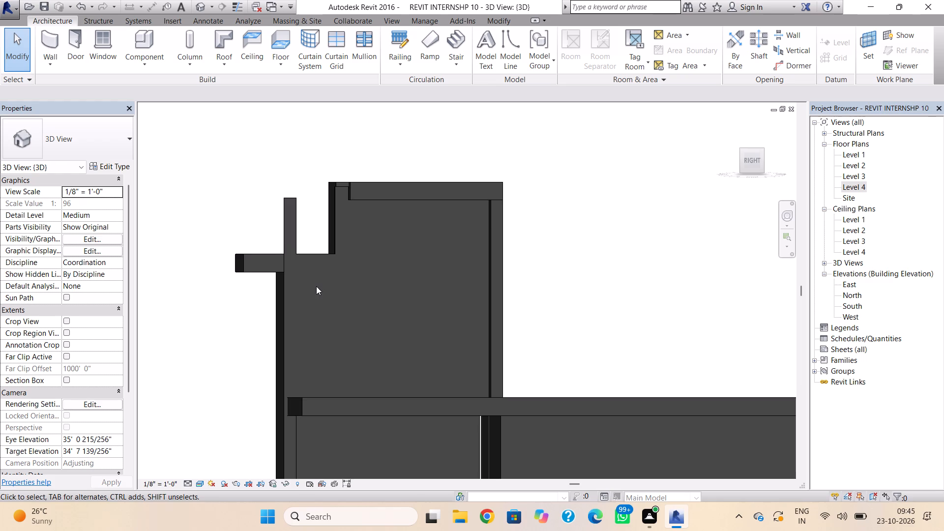
right_click_drag(252, 281, 290, 287, "shift")
right_click_drag(250, 285, 225, 292, "shift")
left_click(307, 223)
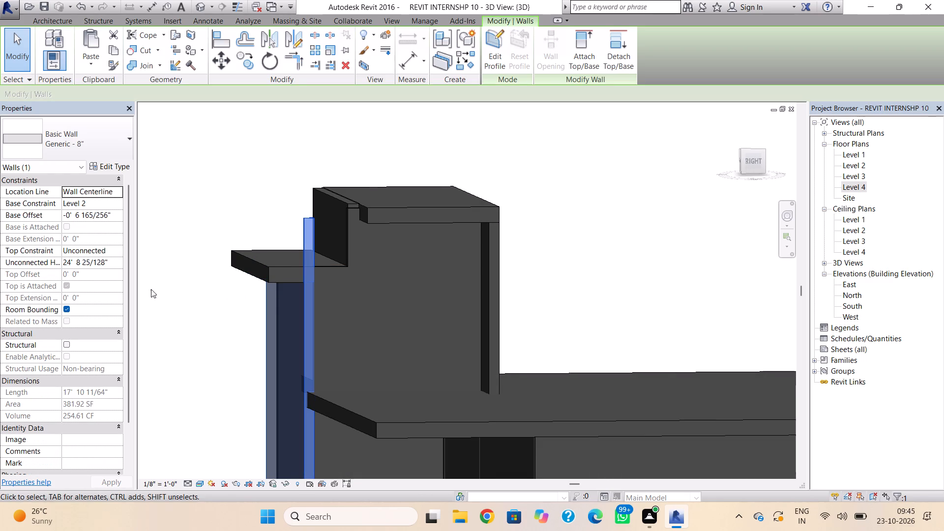
left_click(109, 260)
left_click_drag(109, 260, 40, 271)
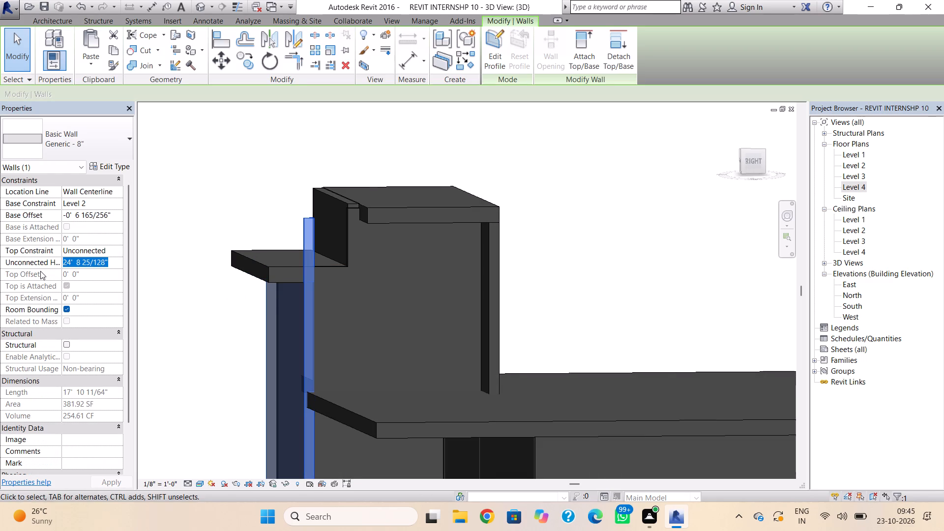
type("20'")
key("Return")
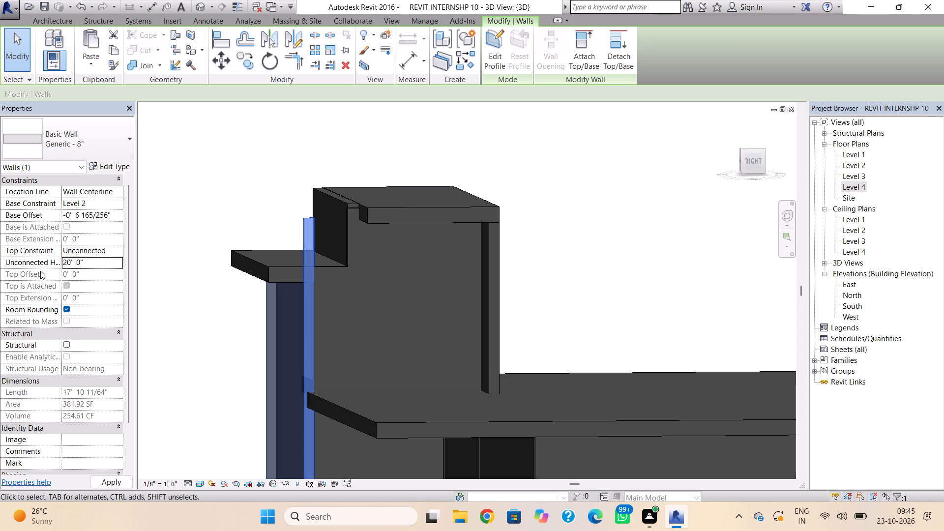
key("Escape")
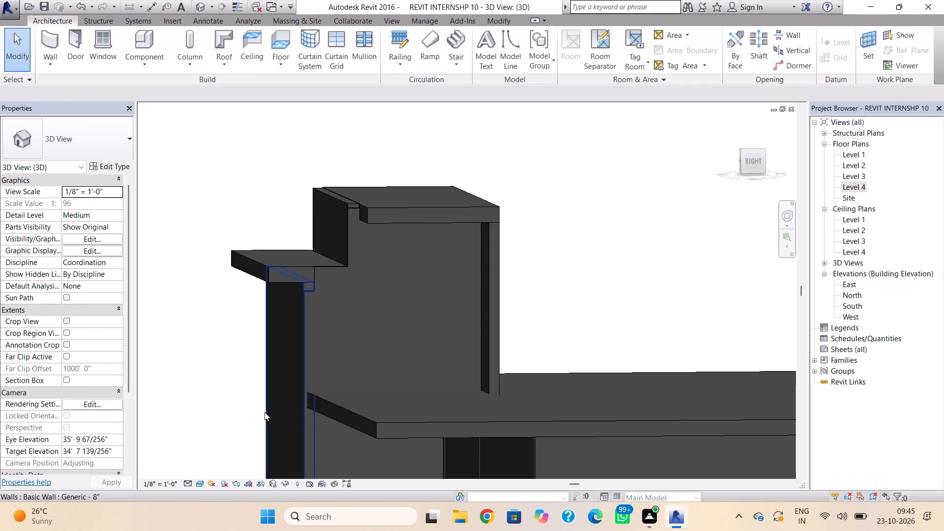
Nudge the stepped side wall slightly outward, away from the room, fine-tuning its position beside the lower roof's end.
right_click_drag(271, 337, 339, 395, "shift")
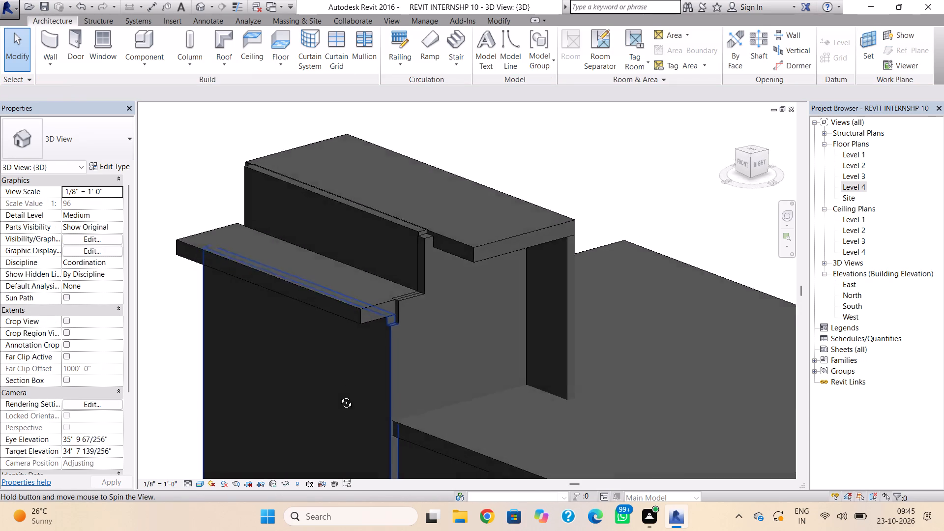
right_click_drag(339, 395, 423, 430, "shift")
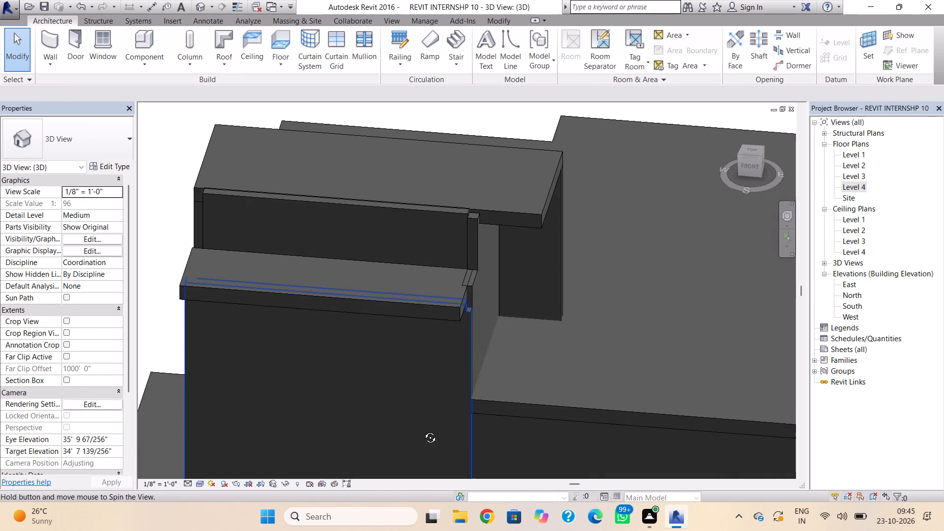
right_click_drag(423, 430, 423, 430, "shift")
left_click(472, 291)
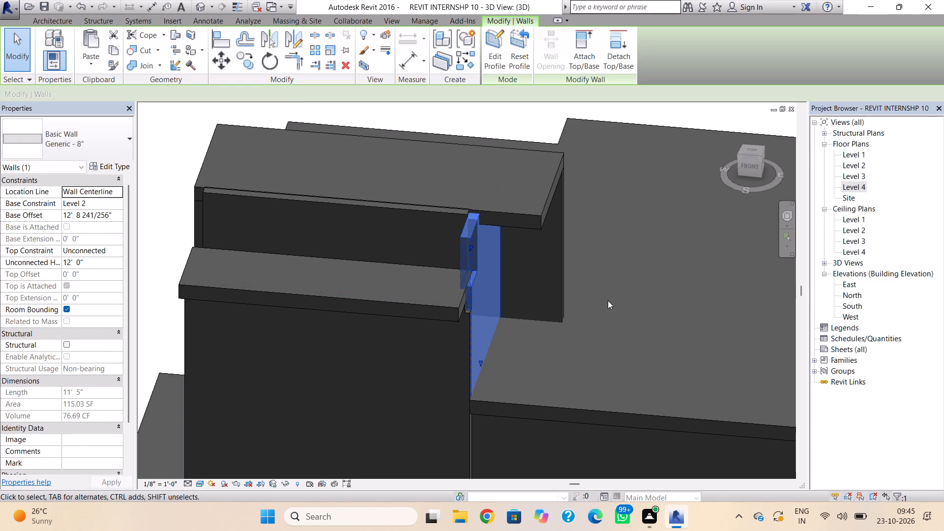
key("Right")
key("Right")
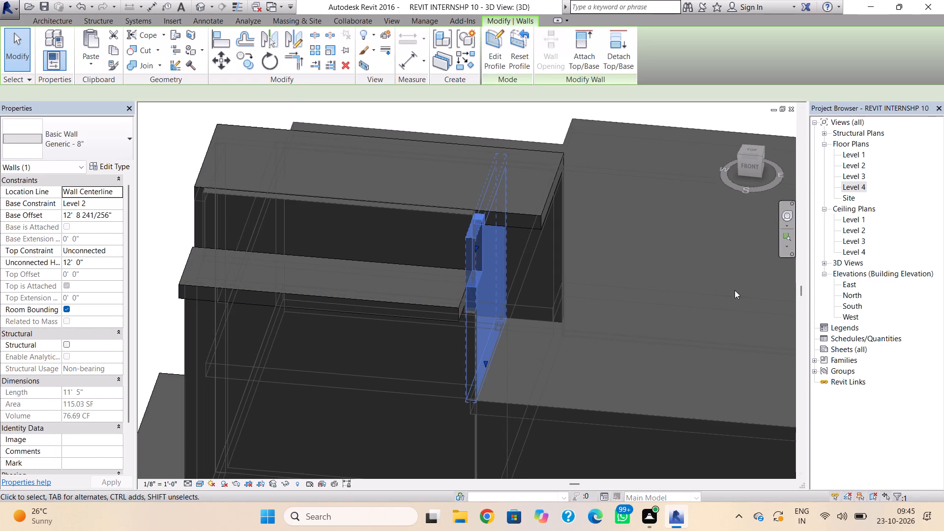
key("Right")
key("Left")
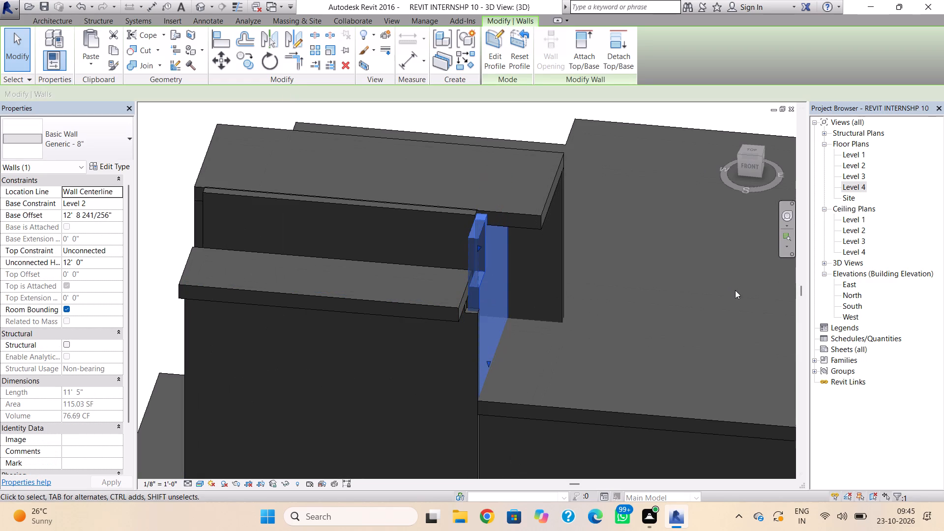
key("Left")
key("Escape")
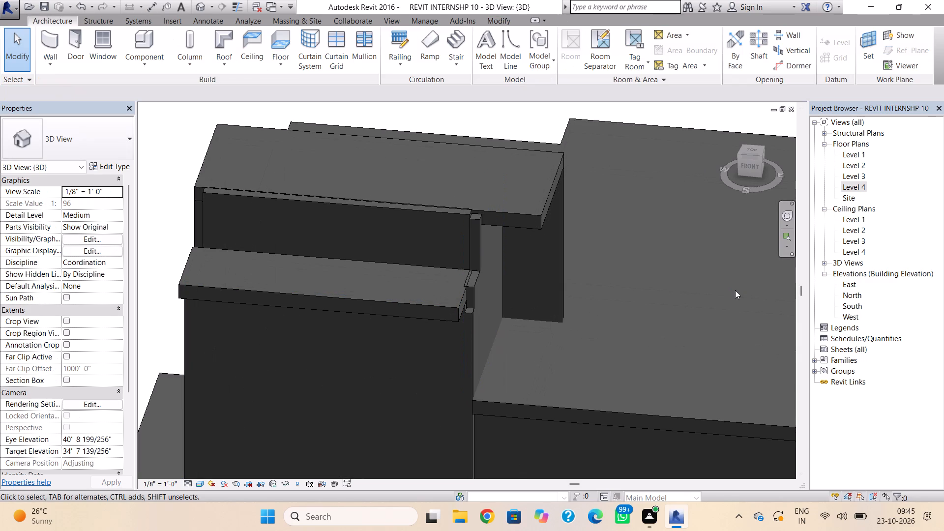
left_click(475, 295)
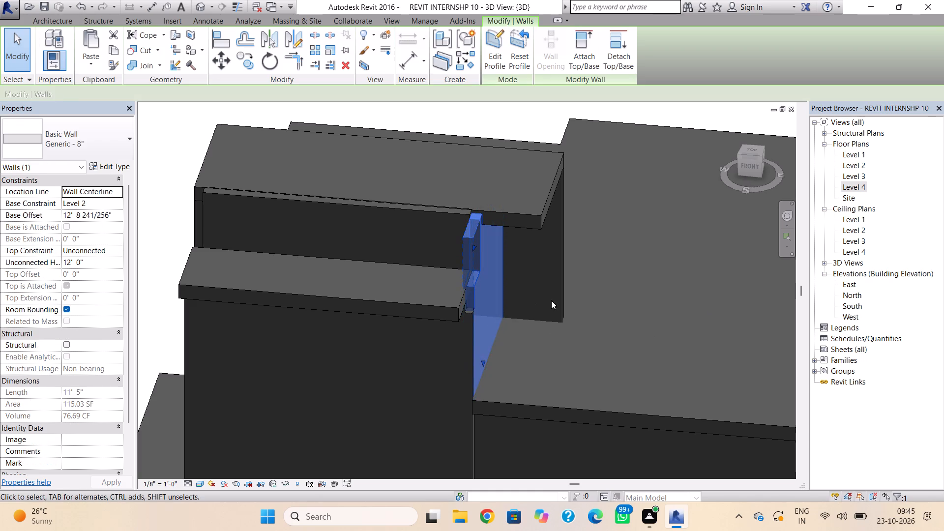
key("Right")
key("Escape")
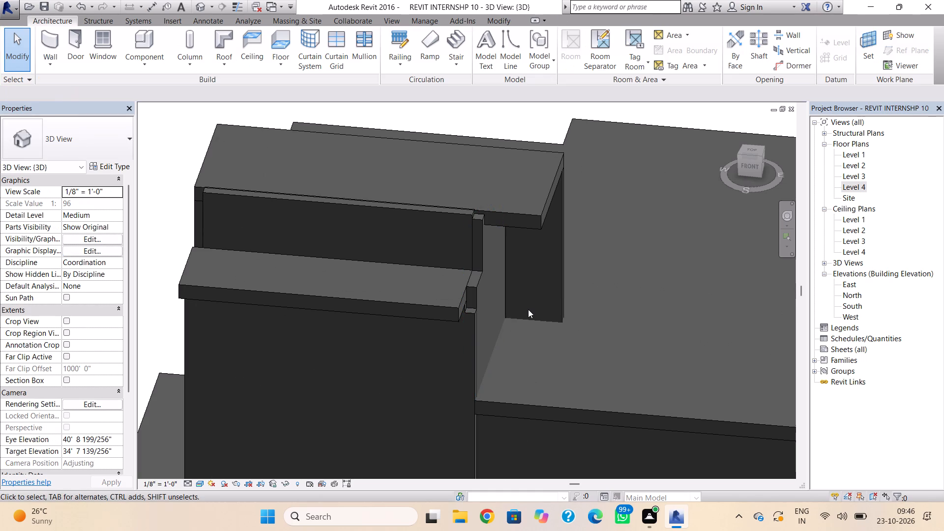
Adjust the unconnected height of the projecting room's front wall under the lower roof, trying 21' and settling on 20.5'.
right_click_drag(529, 311, 408, 256, "shift")
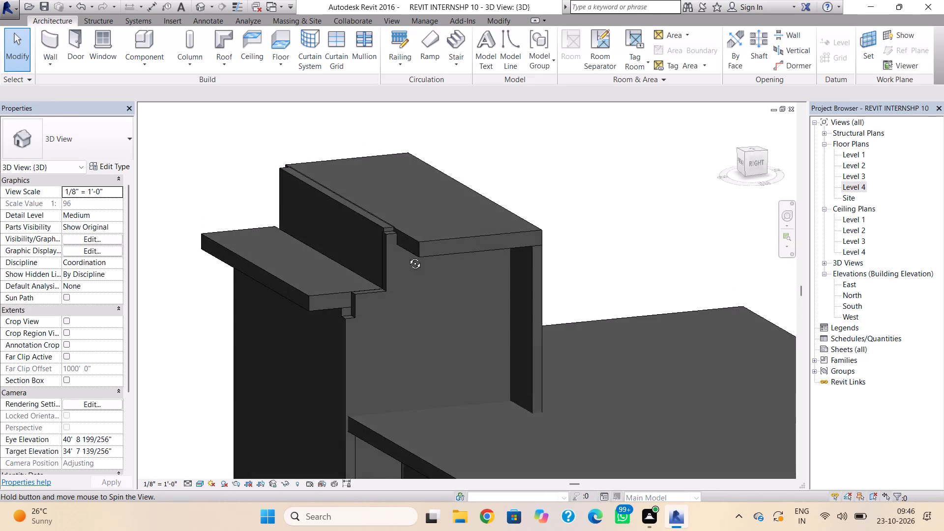
right_click_drag(408, 256, 383, 246, "shift")
scroll(312, 343, "up", 4)
key("Escape")
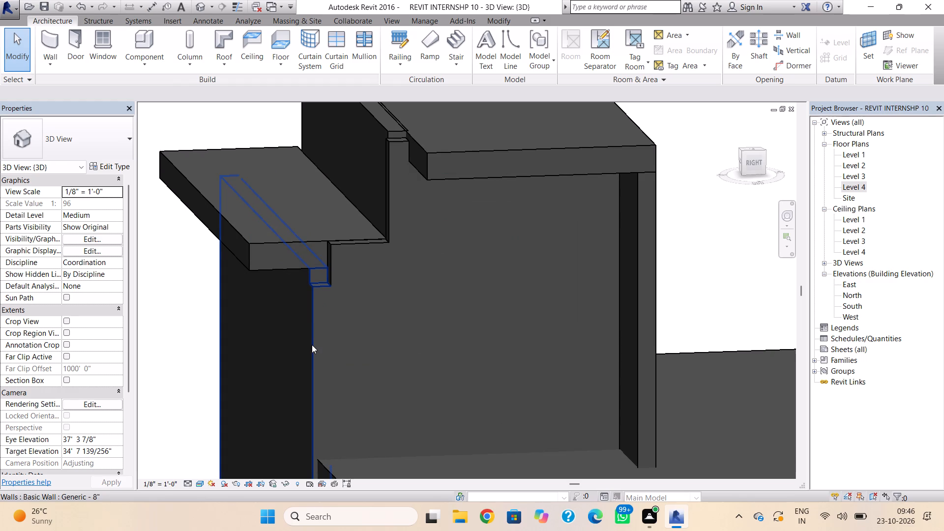
right_click_drag(287, 350, 410, 398, "shift")
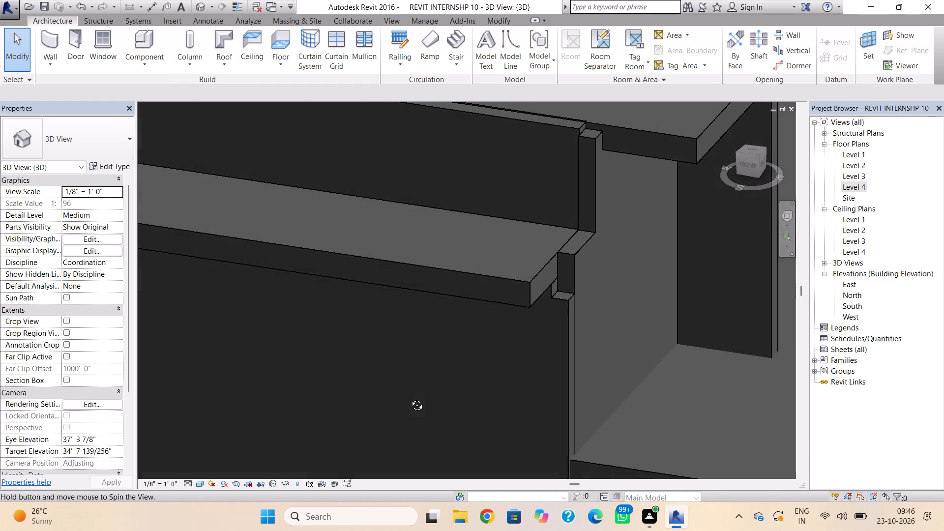
right_click_drag(410, 398, 386, 401, "shift")
left_click(526, 319)
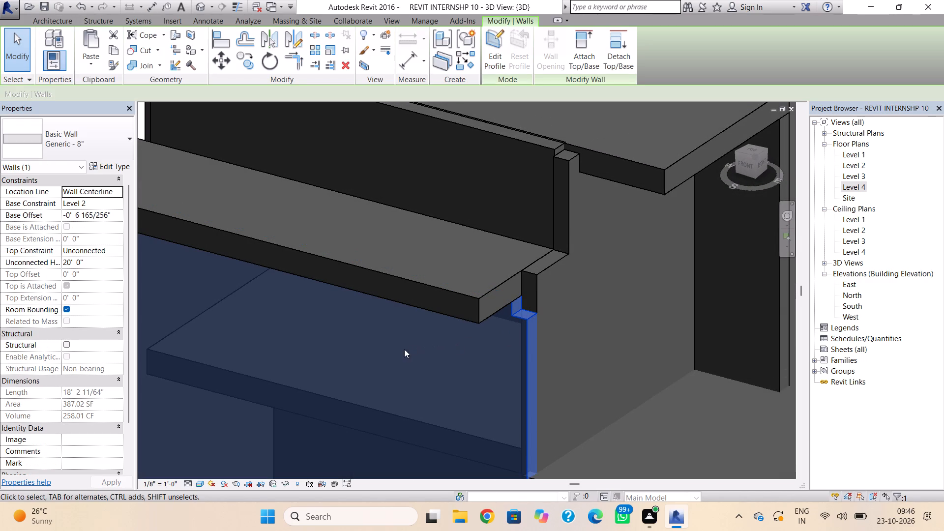
right_click_drag(179, 319, 217, 236, "shift")
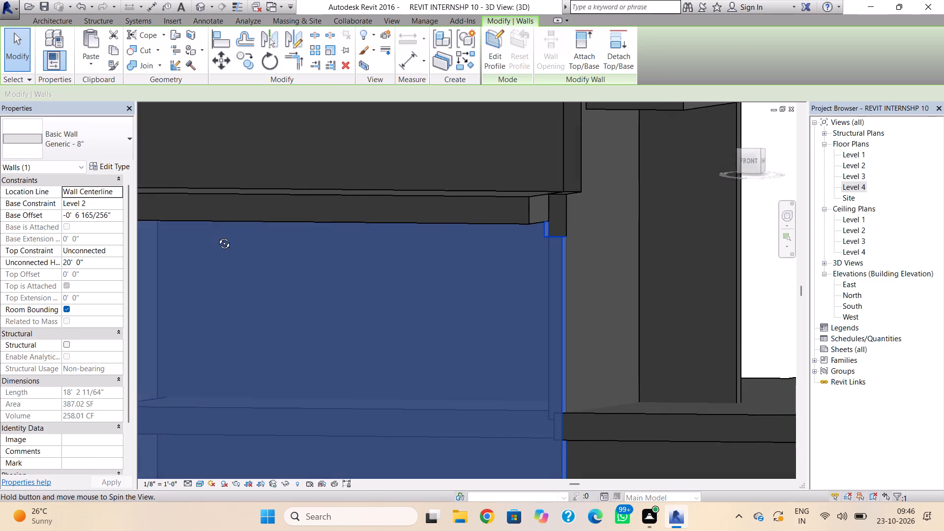
right_click_drag(217, 236, 213, 244, "shift")
left_click(102, 266)
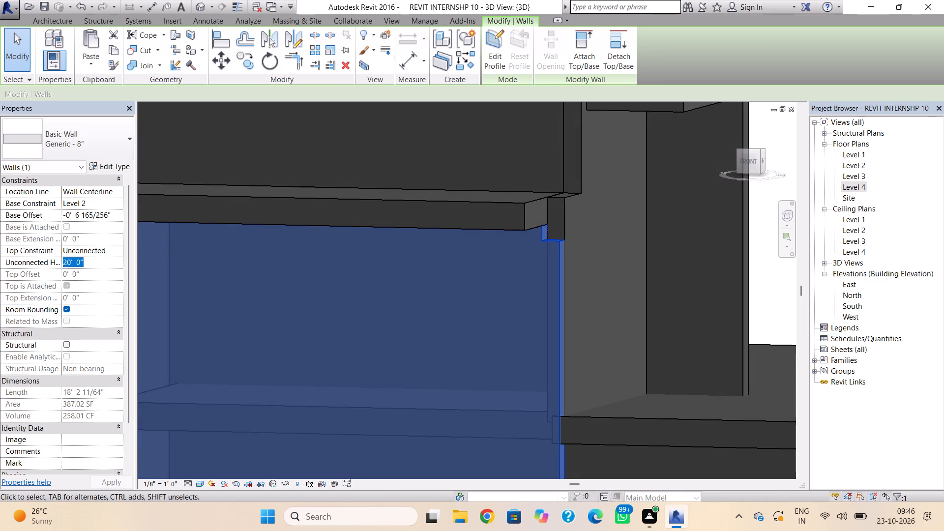
type("21'")
key("Return")
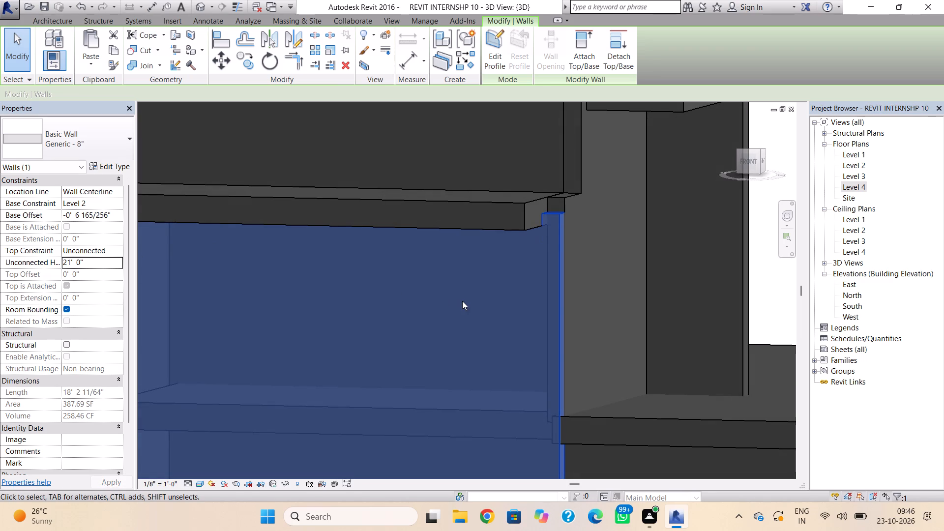
left_click(92, 265)
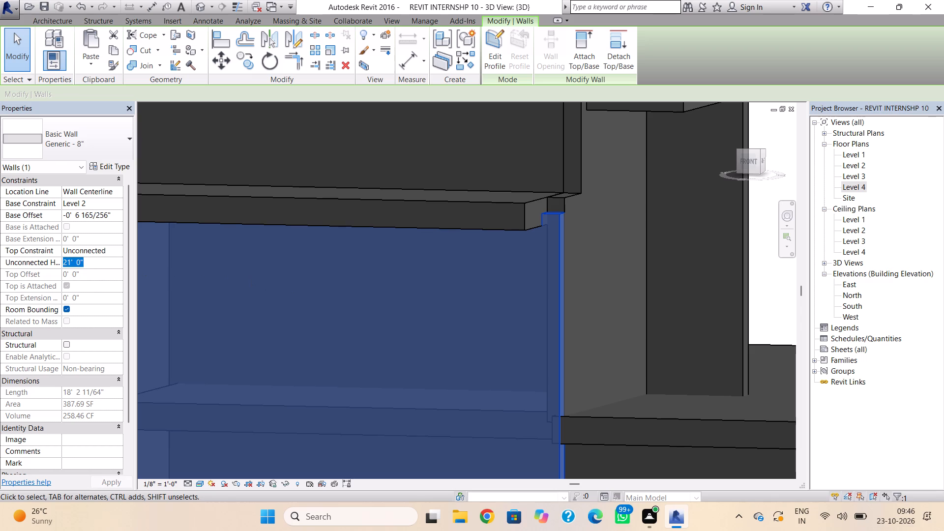
type("20.")
type("5'")
key("Return")
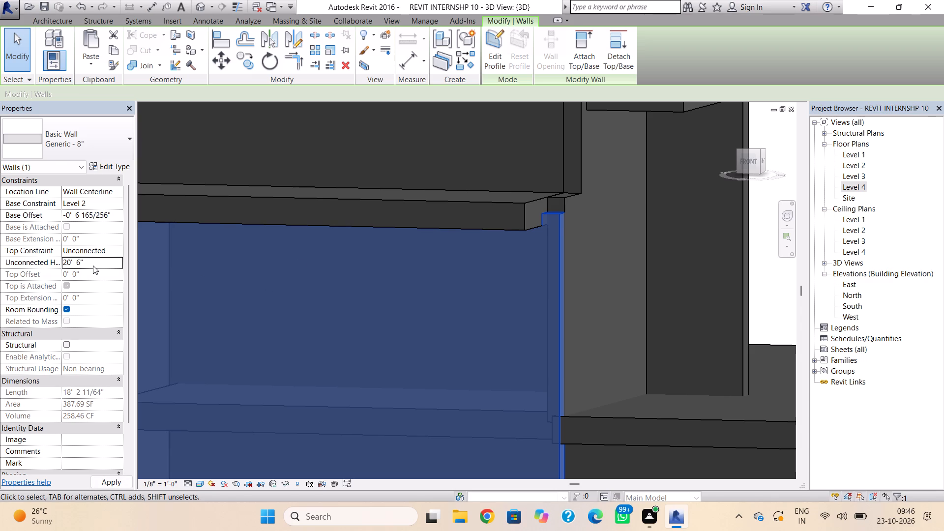
key("Escape")
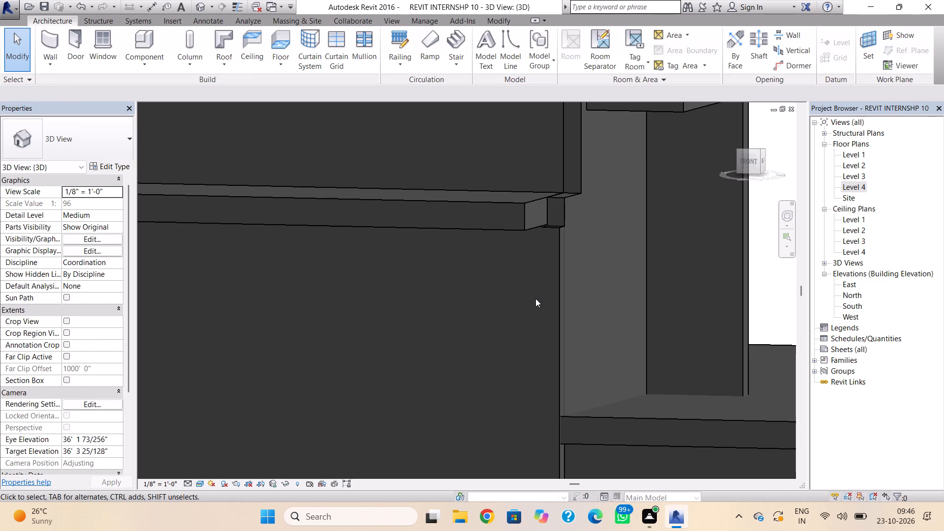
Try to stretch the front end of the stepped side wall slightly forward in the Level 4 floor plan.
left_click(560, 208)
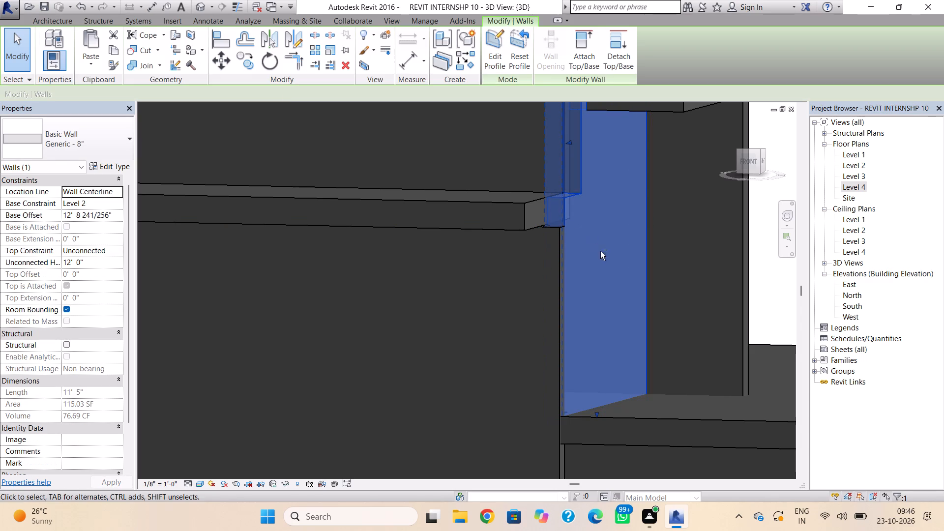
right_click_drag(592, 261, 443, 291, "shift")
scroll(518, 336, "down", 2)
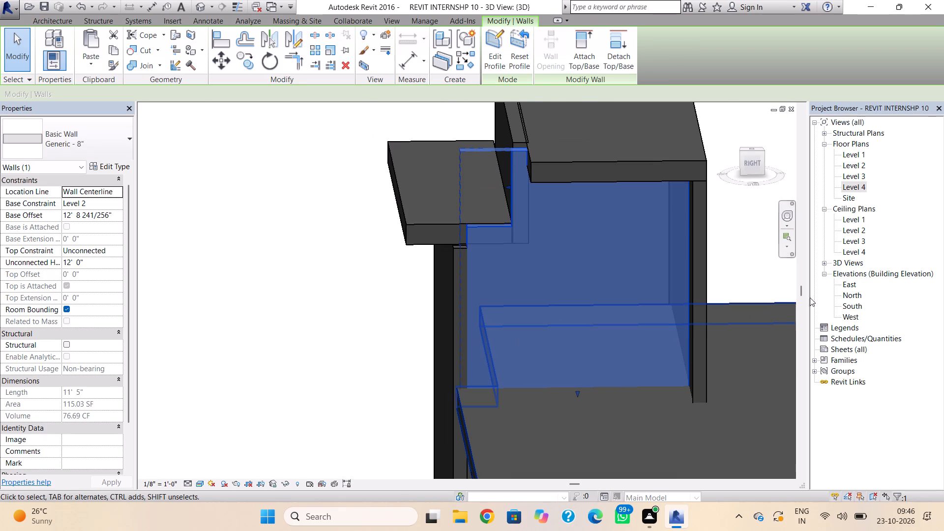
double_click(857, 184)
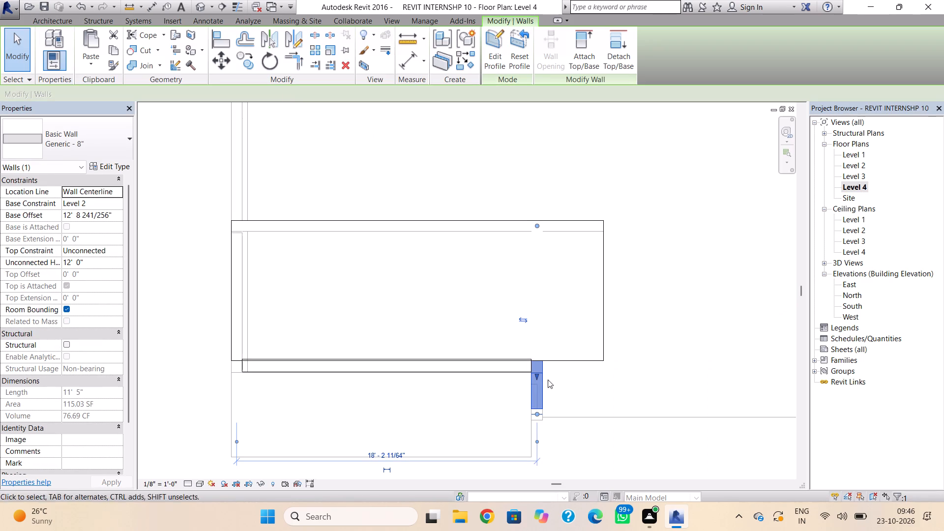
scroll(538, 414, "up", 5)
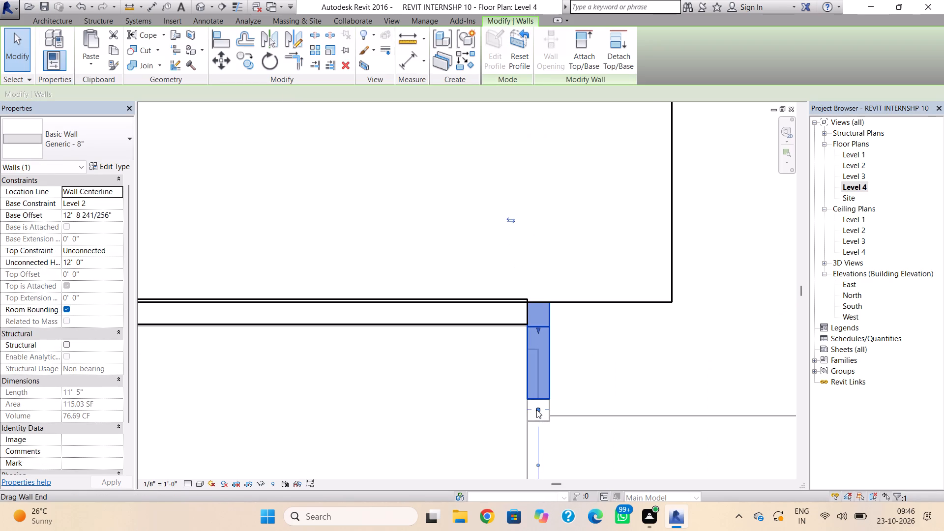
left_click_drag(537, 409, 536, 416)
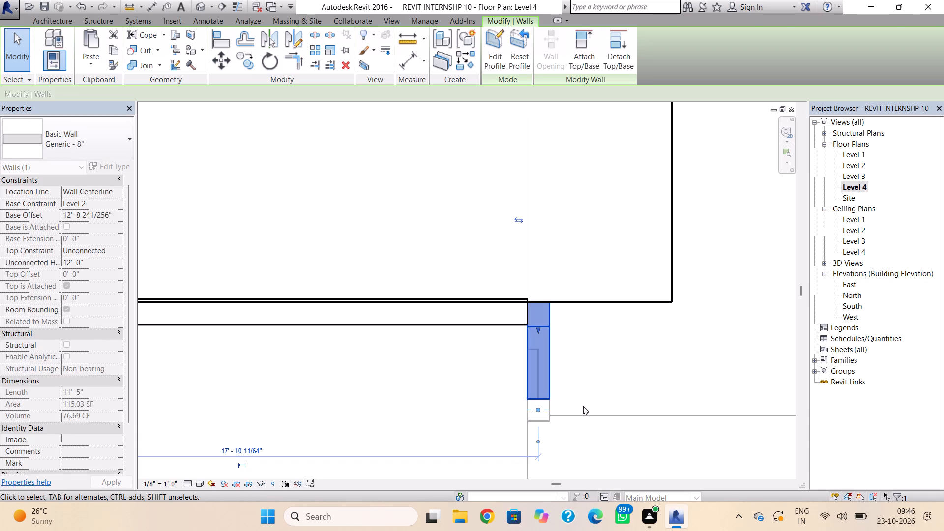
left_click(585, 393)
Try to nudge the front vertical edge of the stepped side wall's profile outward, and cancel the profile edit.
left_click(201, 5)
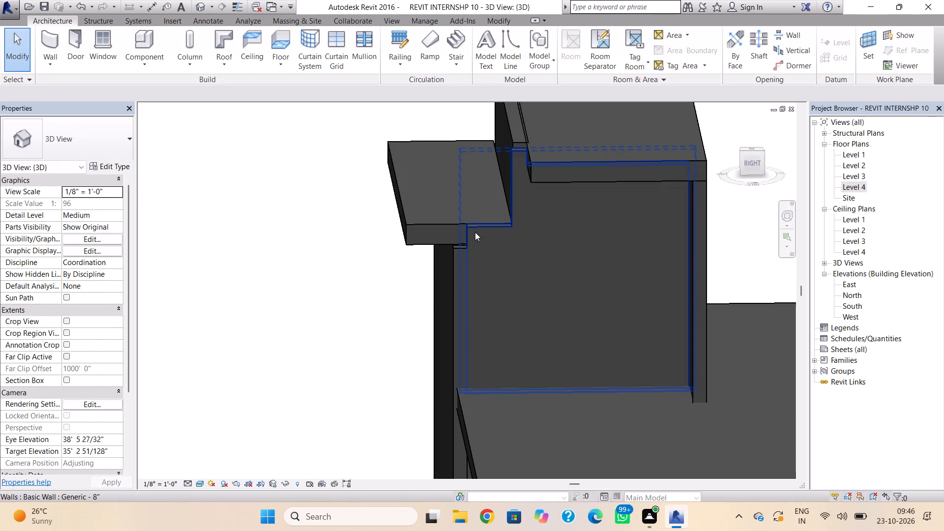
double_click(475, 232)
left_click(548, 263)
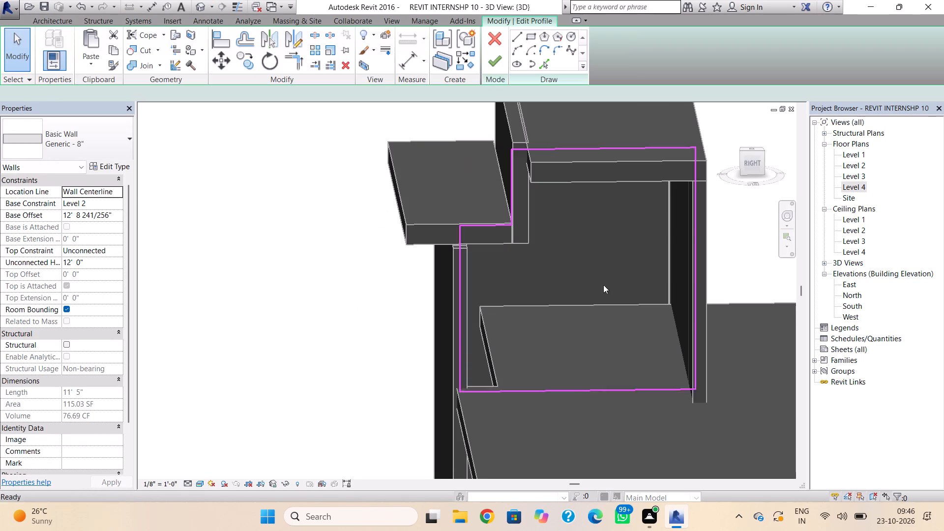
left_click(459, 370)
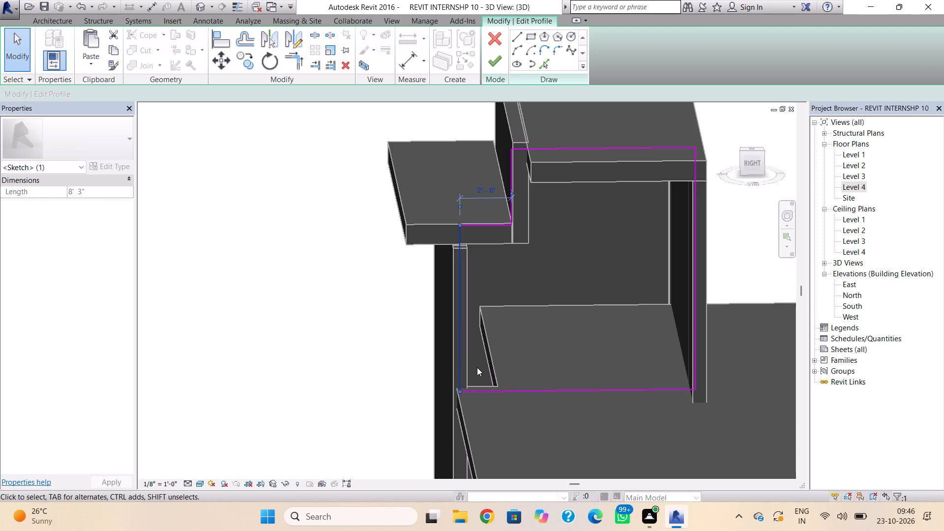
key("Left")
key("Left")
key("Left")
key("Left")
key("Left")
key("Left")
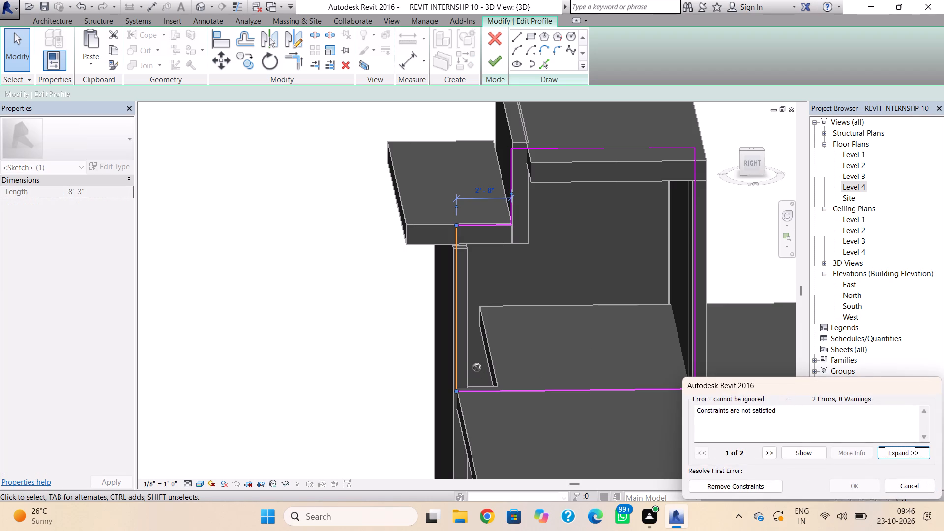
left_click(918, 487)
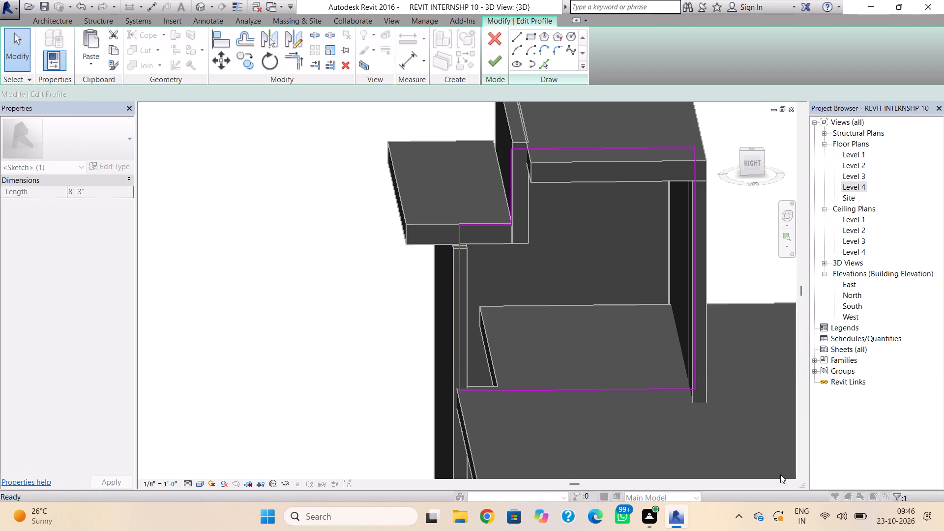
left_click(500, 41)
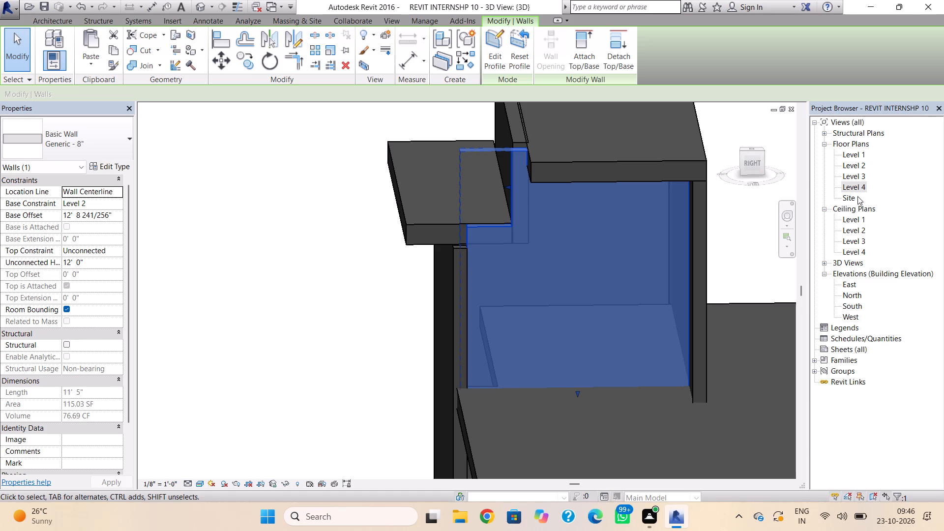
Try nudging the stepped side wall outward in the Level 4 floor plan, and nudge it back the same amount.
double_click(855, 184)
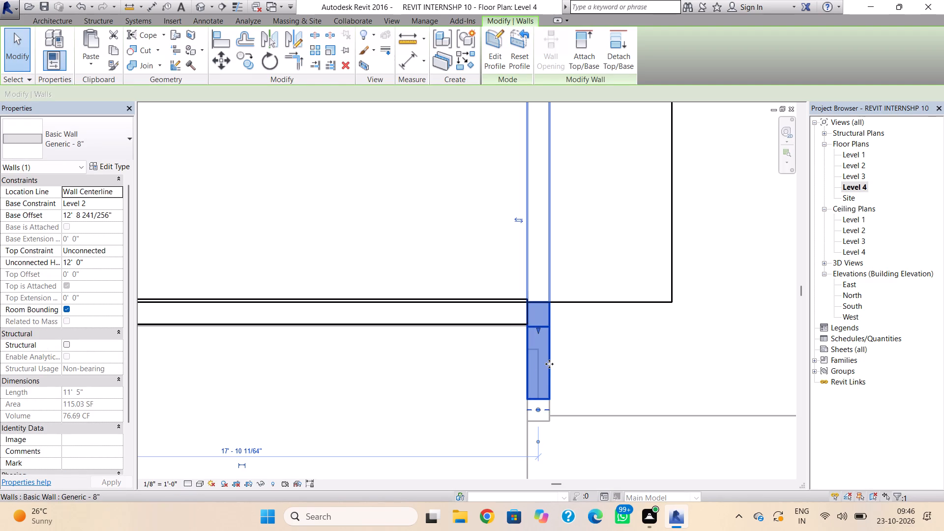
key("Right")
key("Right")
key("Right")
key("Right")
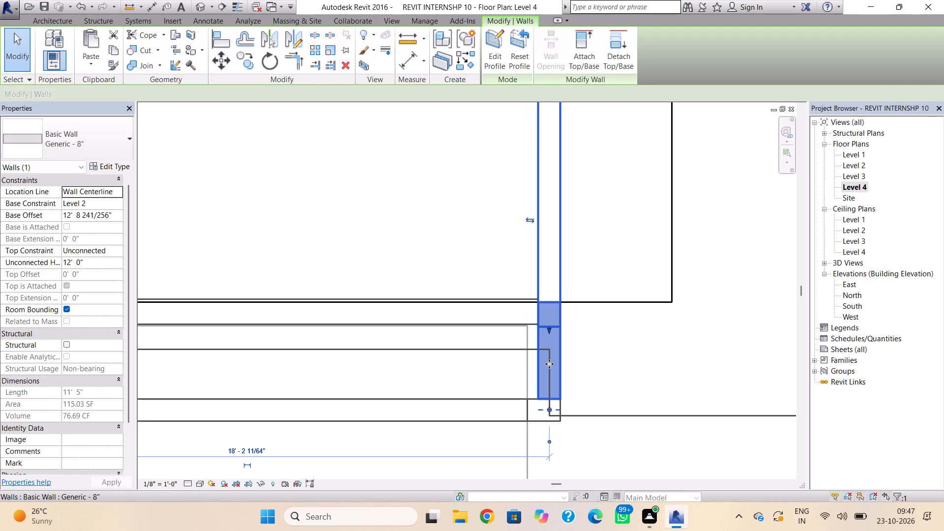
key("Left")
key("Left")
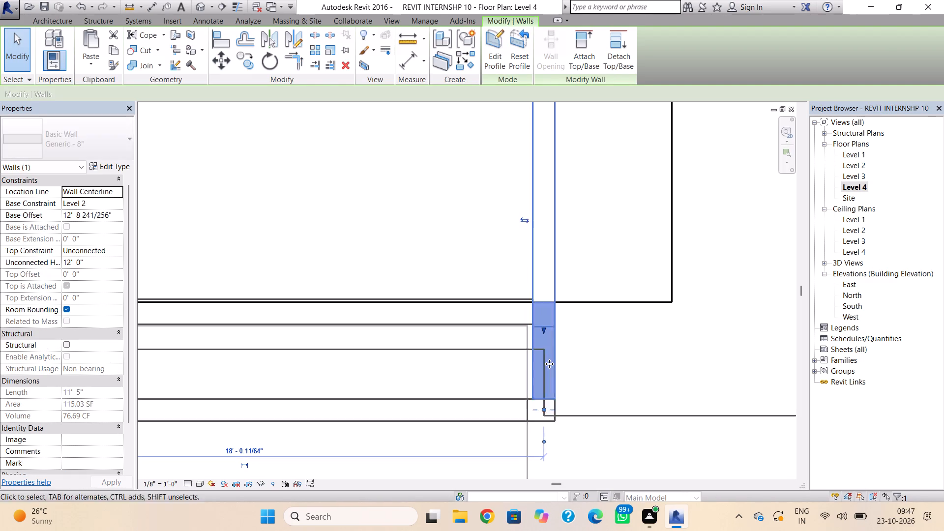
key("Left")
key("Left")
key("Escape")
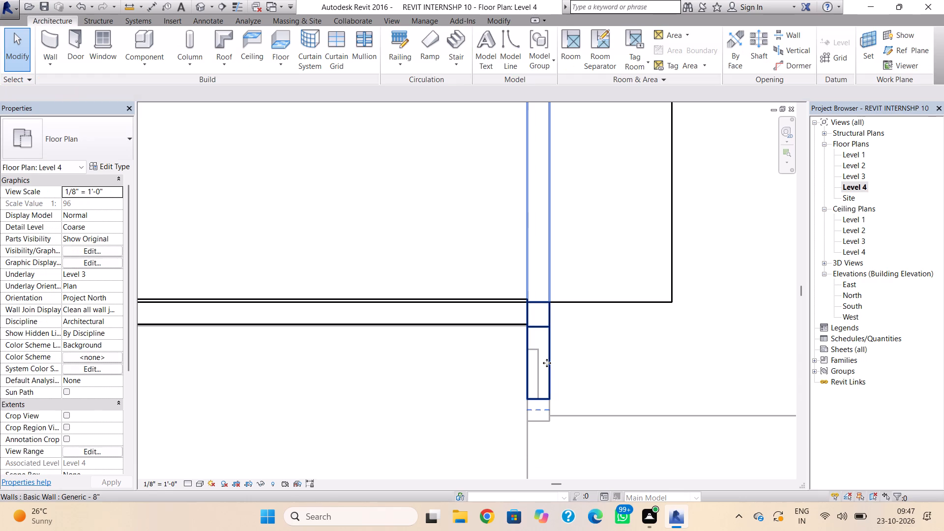
Nudge the upper 8" filled wall about 1" toward the front in the Level 4 floor plan.
left_click(520, 298)
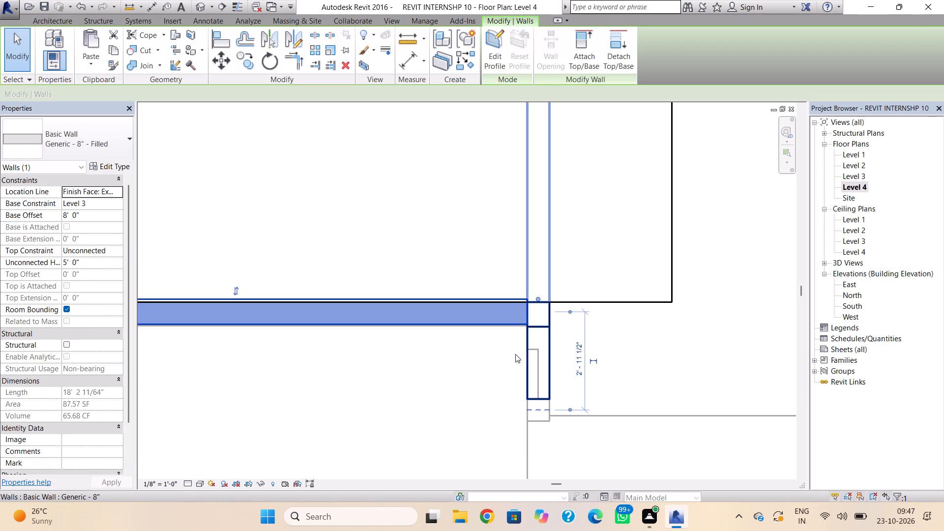
key("Down")
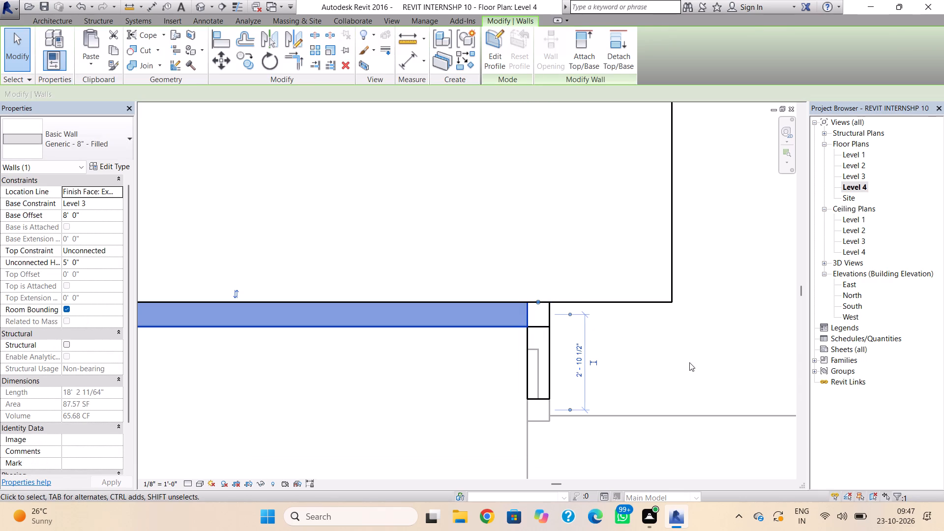
left_click(689, 362)
Open the stepped side wall's profile for editing in 3D and start the Line tool facing the wall's side.
left_click(200, 2)
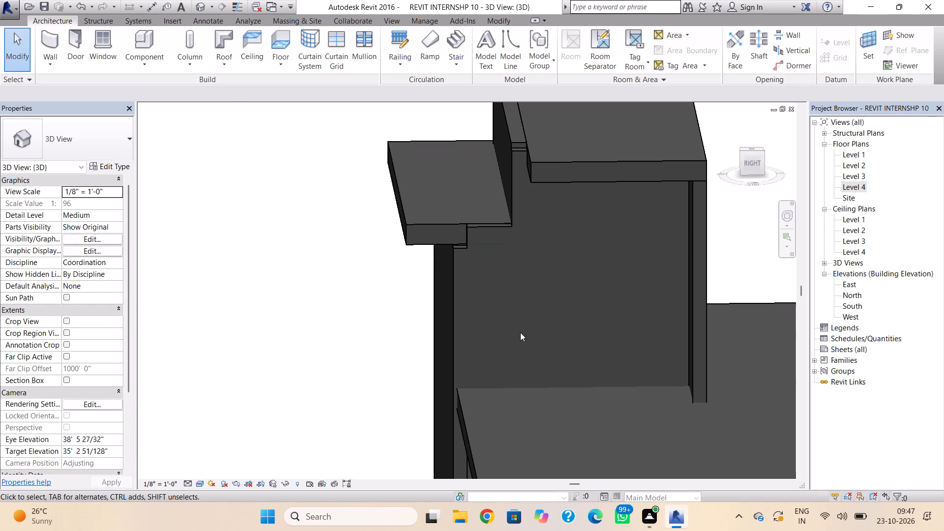
left_click(469, 229)
right_click_drag(568, 364, 548, 302, "shift")
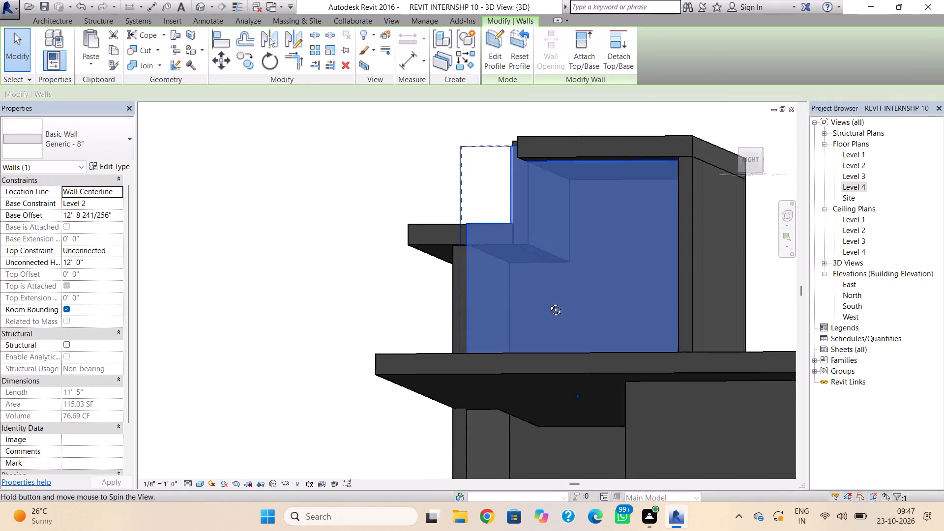
right_click_drag(548, 302, 566, 333, "shift")
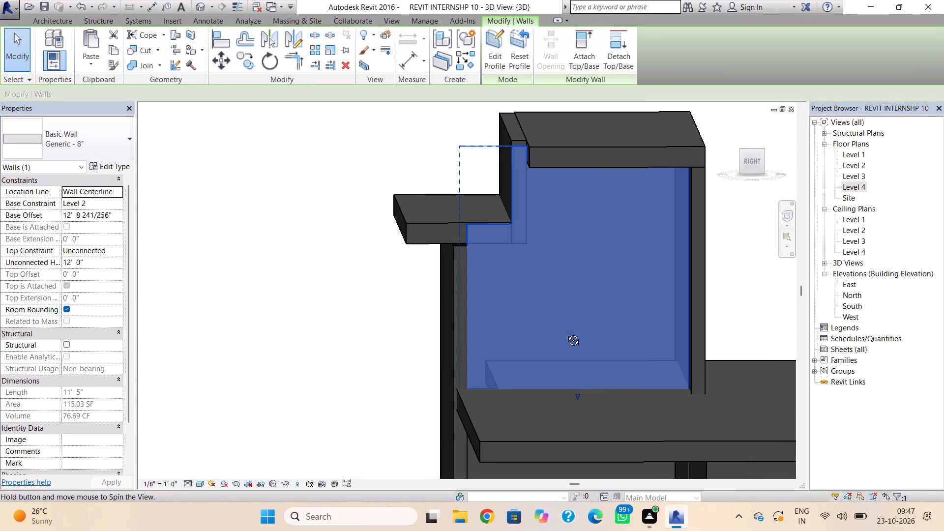
right_click_drag(566, 333, 558, 323, "shift")
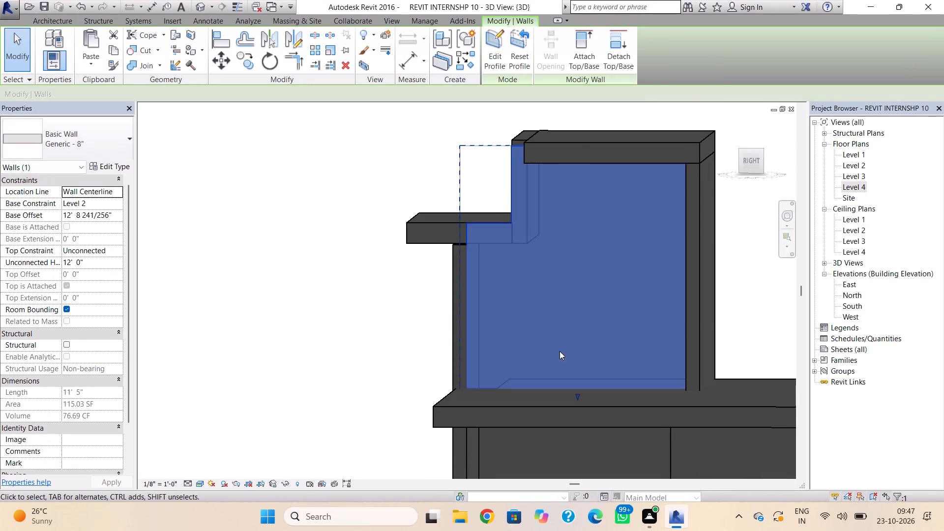
left_click(510, 147)
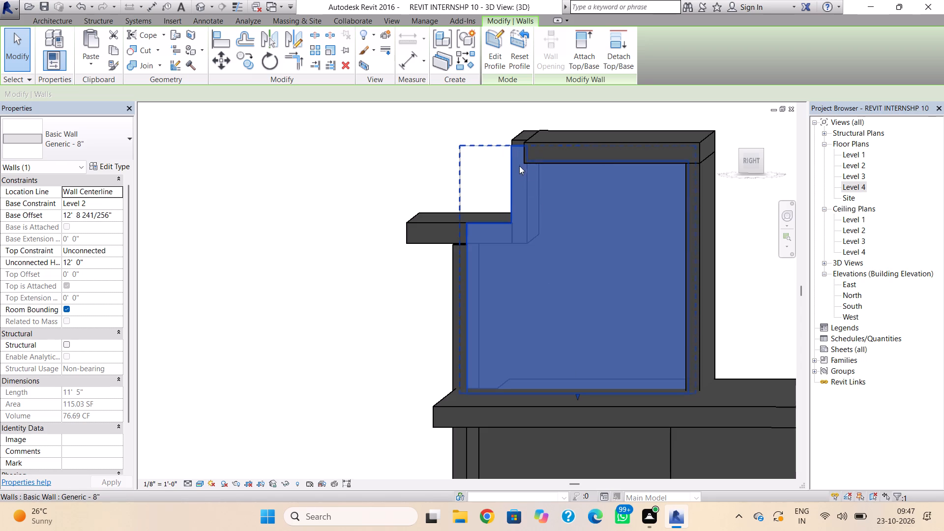
left_click(498, 45)
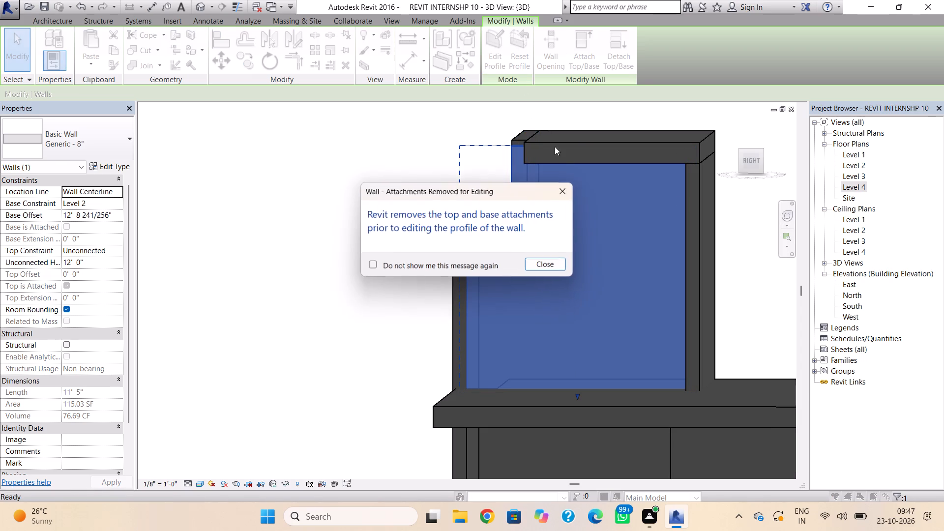
left_click(554, 261)
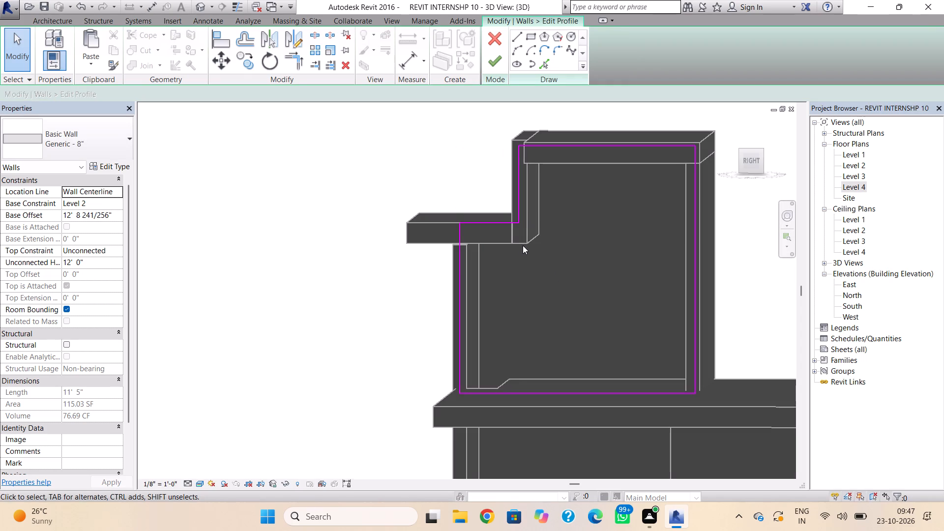
left_click(513, 36)
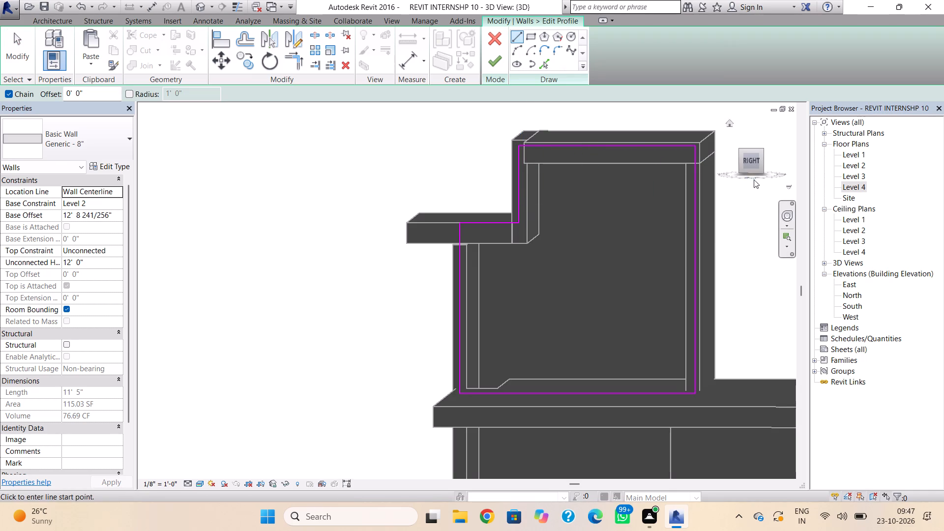
right_click_drag(658, 257, 663, 250, "shift")
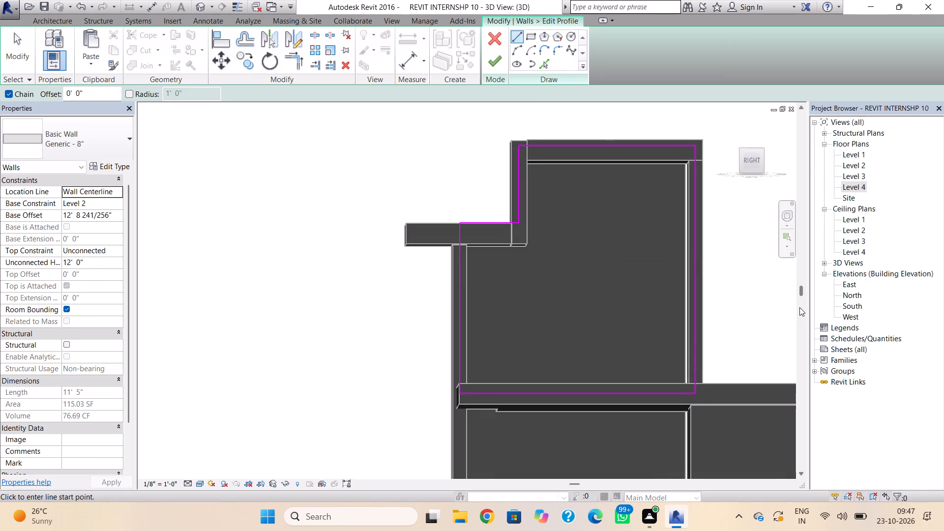
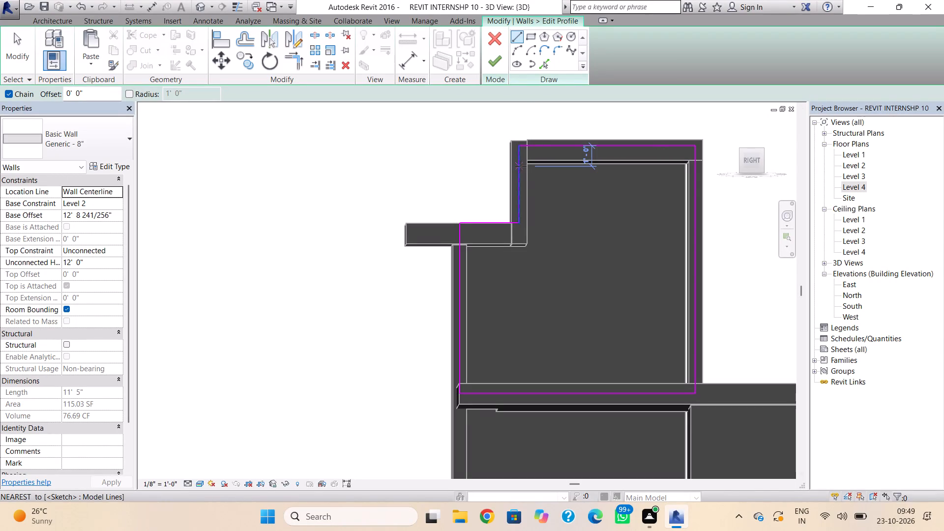
Draw a horizontal line across the stepped side wall's profile, 1' 0" below its top edge, between the two vertical edges.
left_click(517, 167)
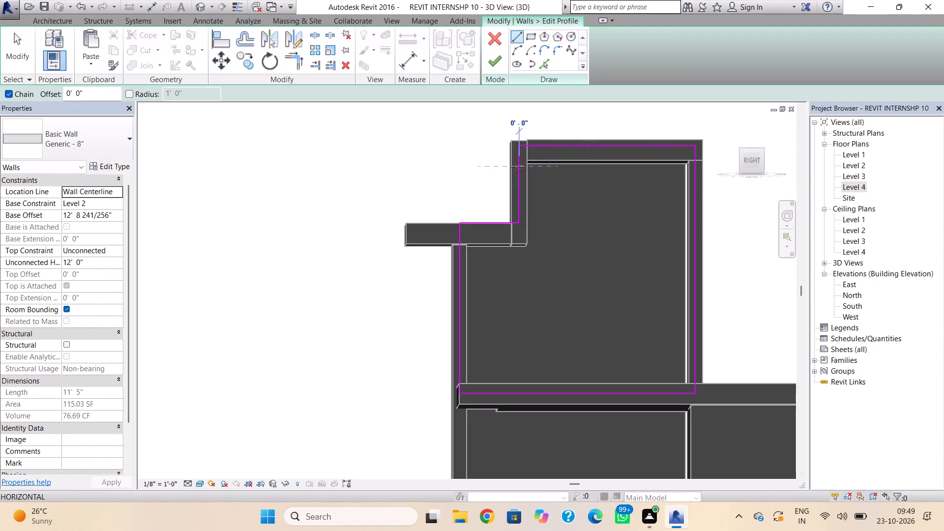
left_click(698, 162)
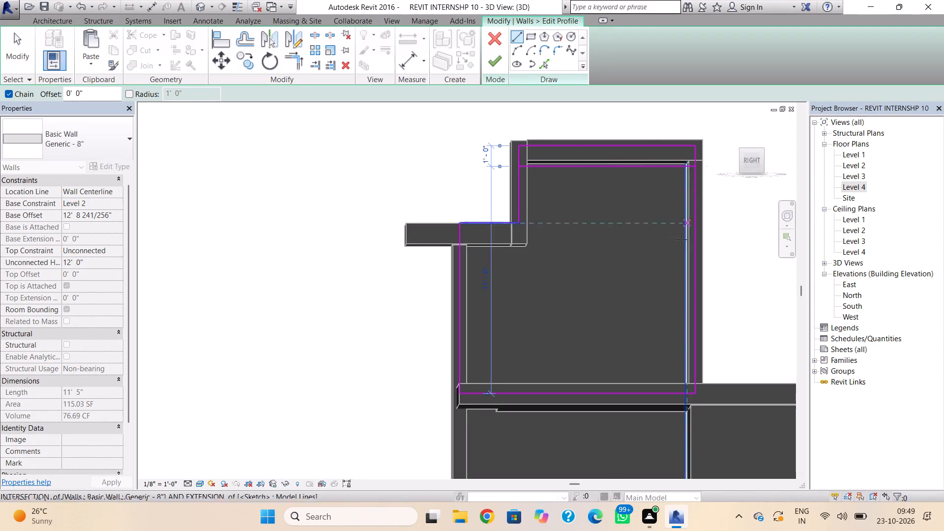
key("Escape")
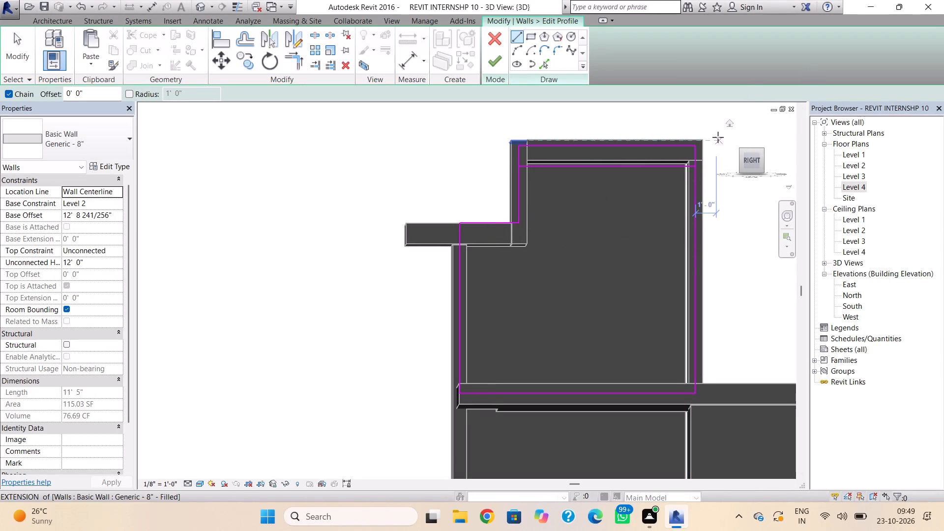
key("Escape")
Shorten the profile's rear vertical edge and upper front vertical edge down to the new horizontal line.
left_click(696, 151)
scroll(698, 160, "up", 4)
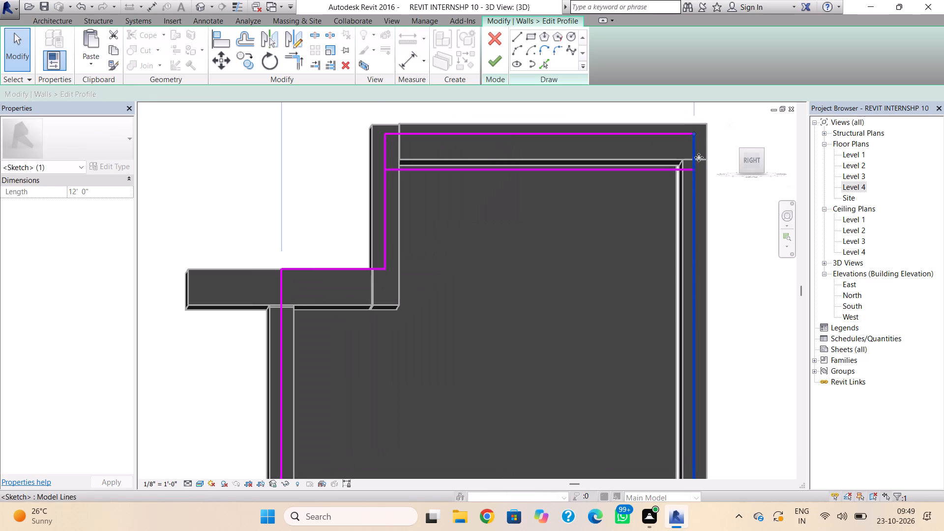
left_click_drag(694, 132, 695, 169)
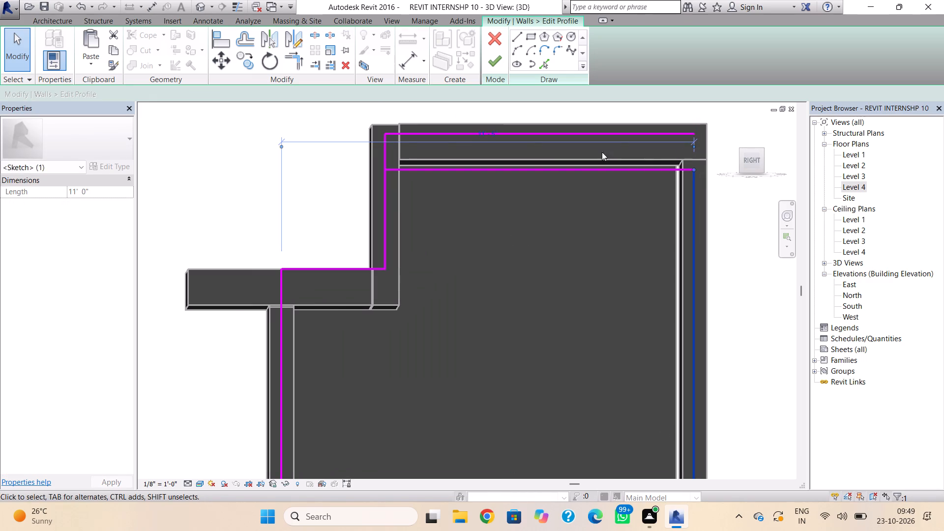
left_click(386, 144)
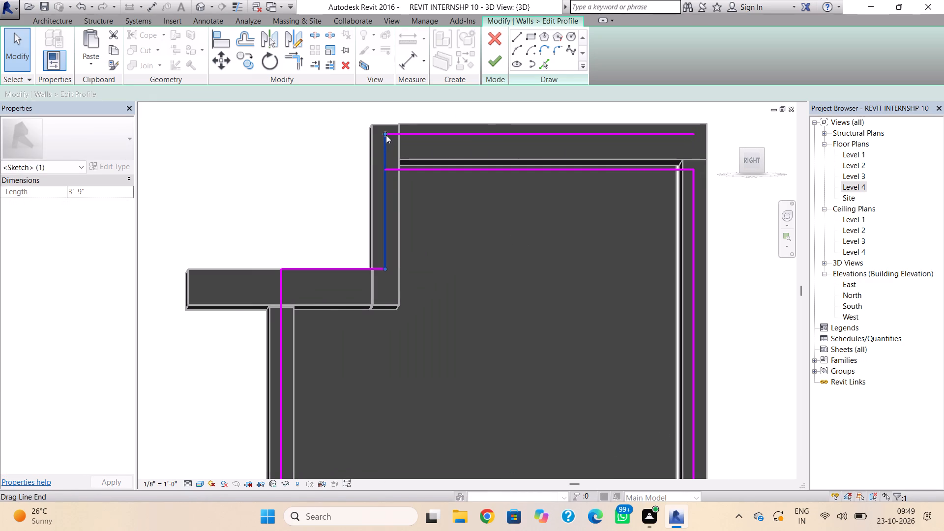
left_click_drag(385, 133, 388, 165)
key("Escape")
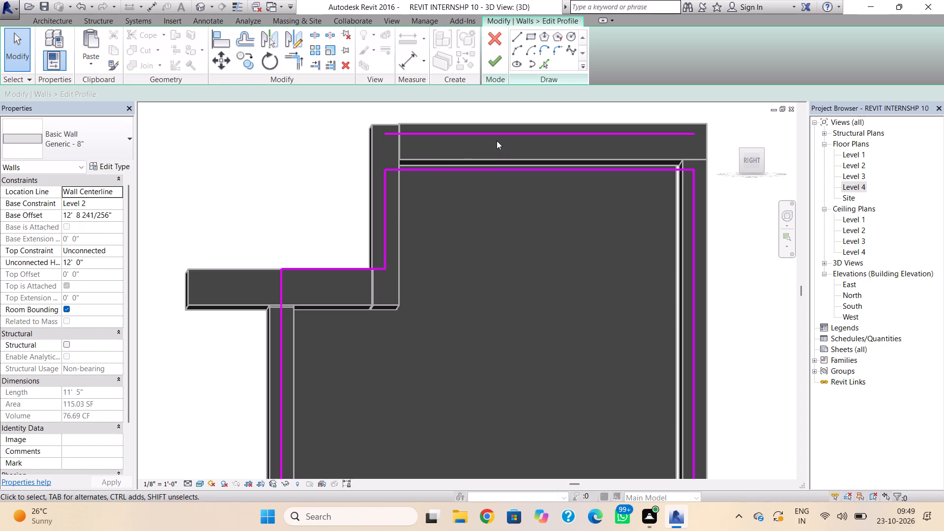
Delete the old top line of the stepped side wall's profile.
left_click(500, 136)
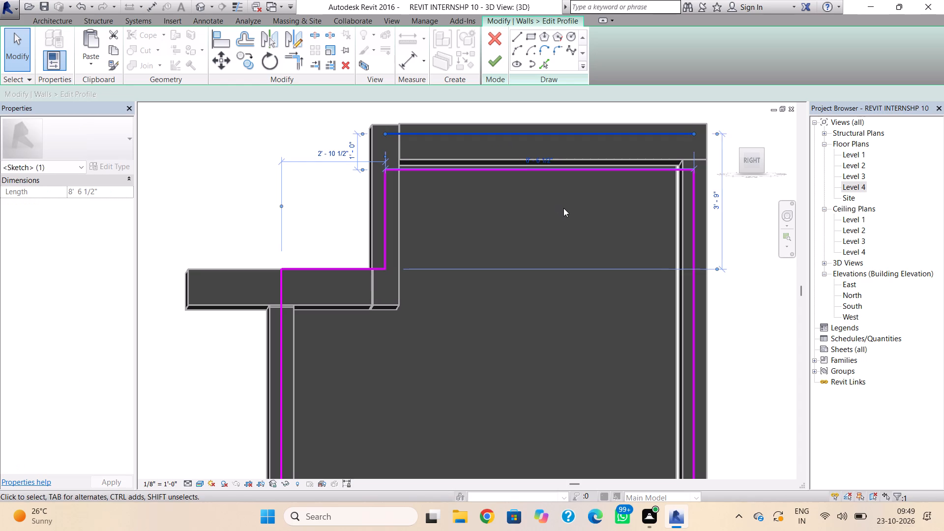
key("Delete")
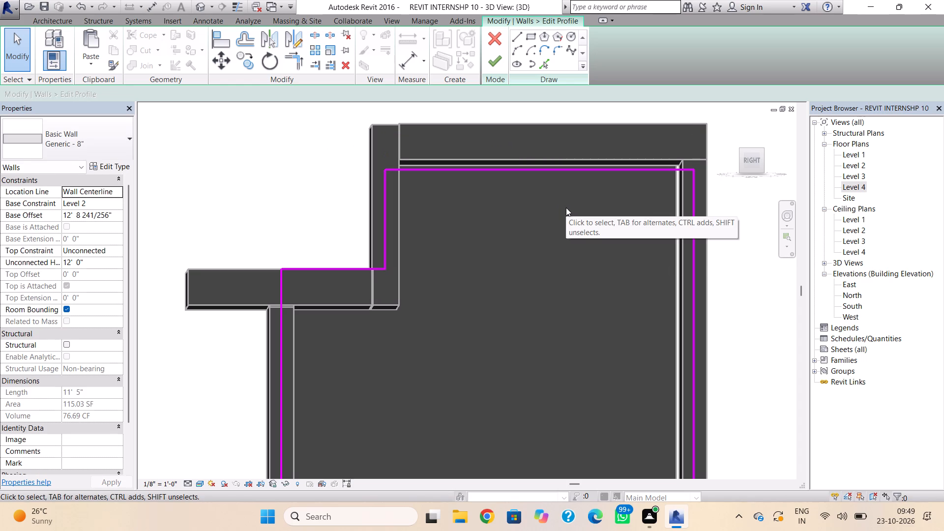
key("ctrl+z")
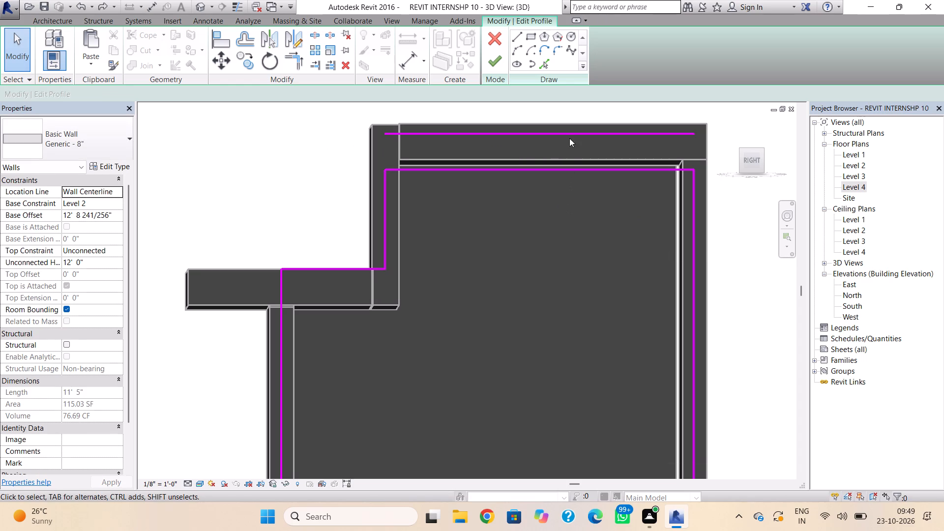
left_click(569, 132)
key("Delete")
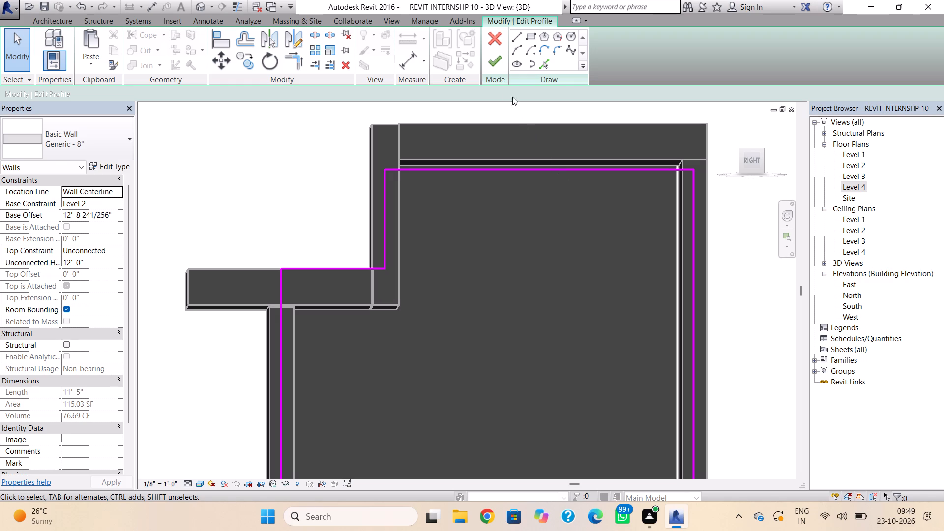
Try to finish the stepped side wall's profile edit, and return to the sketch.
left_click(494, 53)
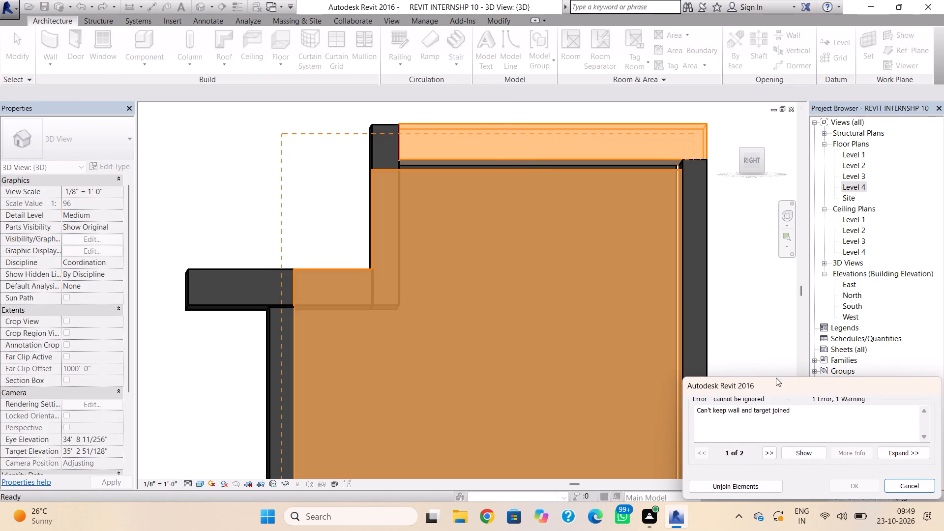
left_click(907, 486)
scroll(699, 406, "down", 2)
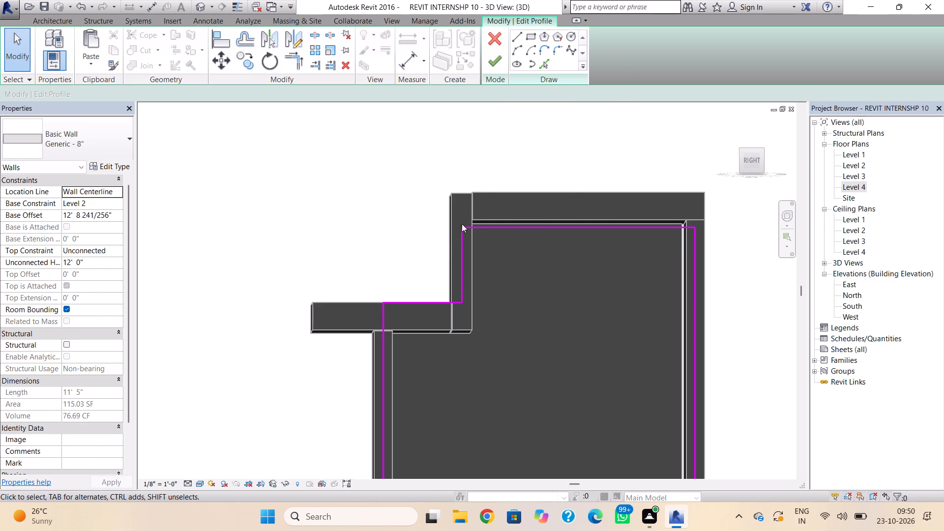
Nudge the profile's upper front vertical edge 5" toward the front, to the outer face of the upper wall.
left_click(458, 247)
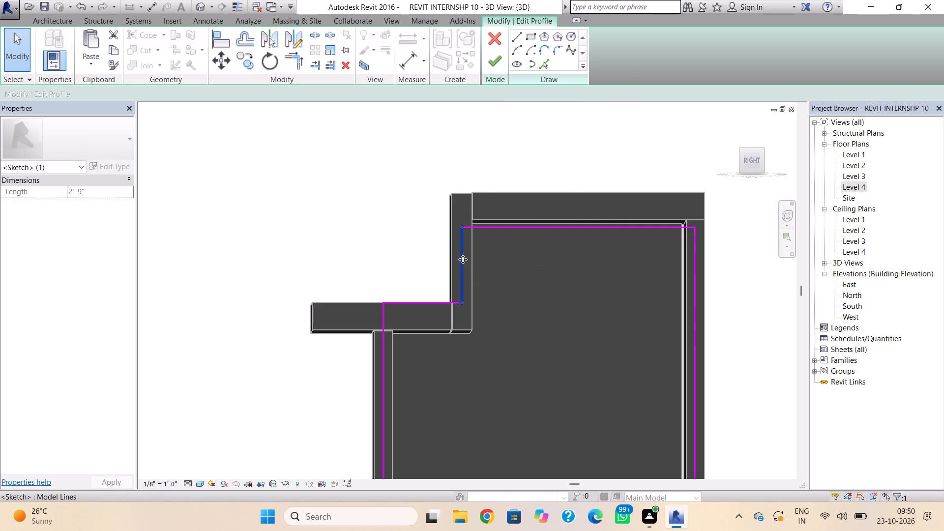
key("Left")
key("Left")
key("Left")
key("Left")
key("Left")
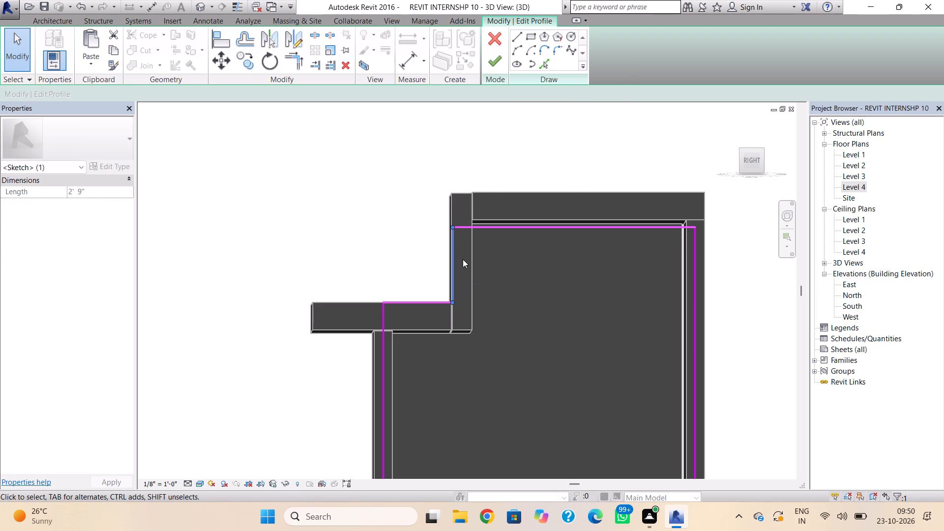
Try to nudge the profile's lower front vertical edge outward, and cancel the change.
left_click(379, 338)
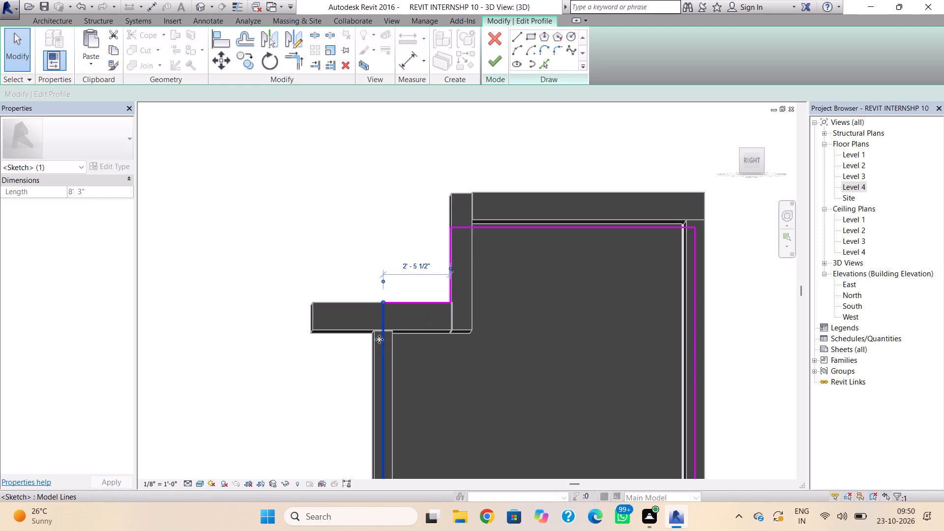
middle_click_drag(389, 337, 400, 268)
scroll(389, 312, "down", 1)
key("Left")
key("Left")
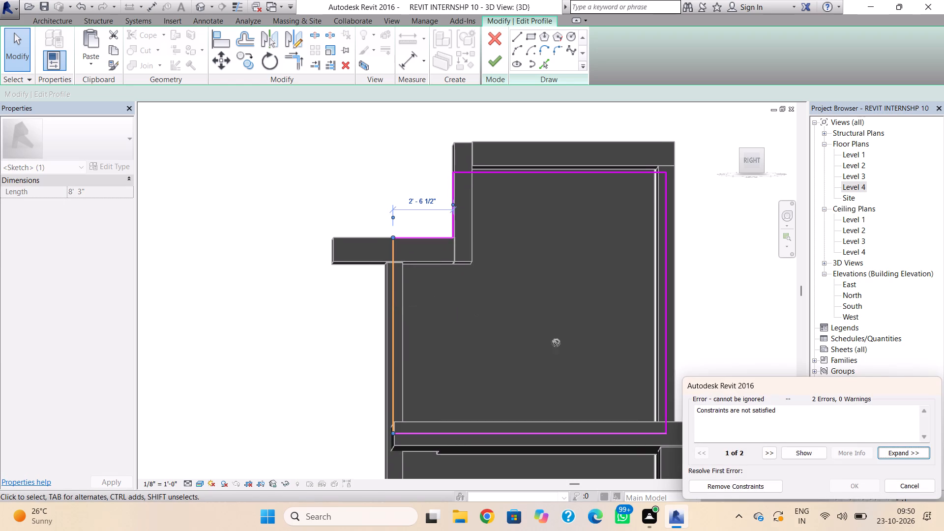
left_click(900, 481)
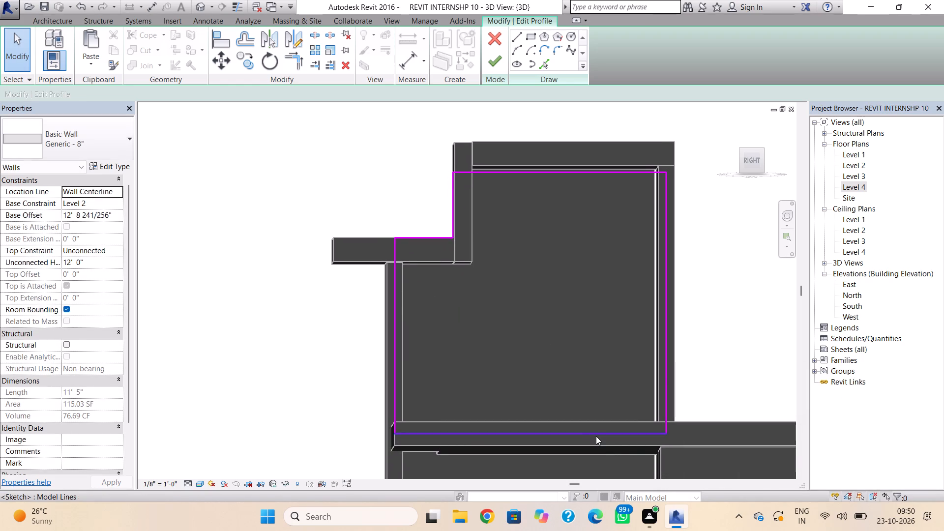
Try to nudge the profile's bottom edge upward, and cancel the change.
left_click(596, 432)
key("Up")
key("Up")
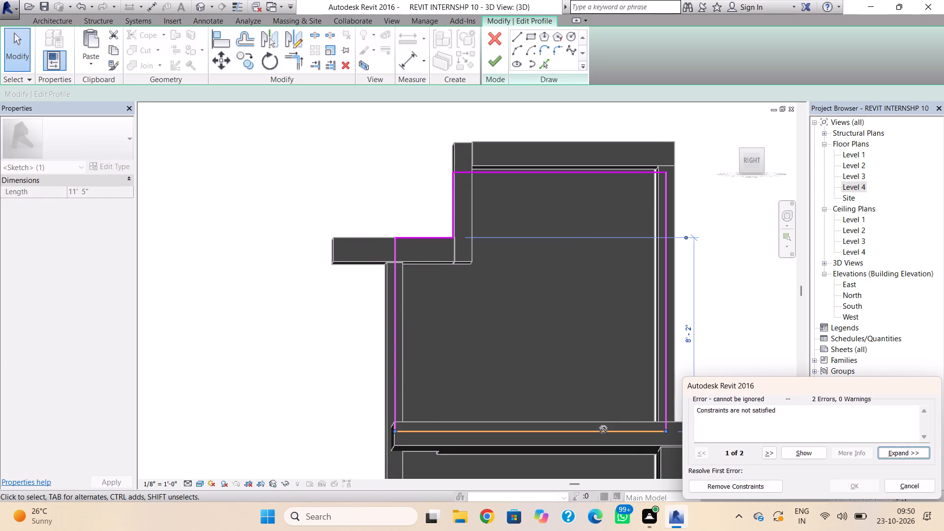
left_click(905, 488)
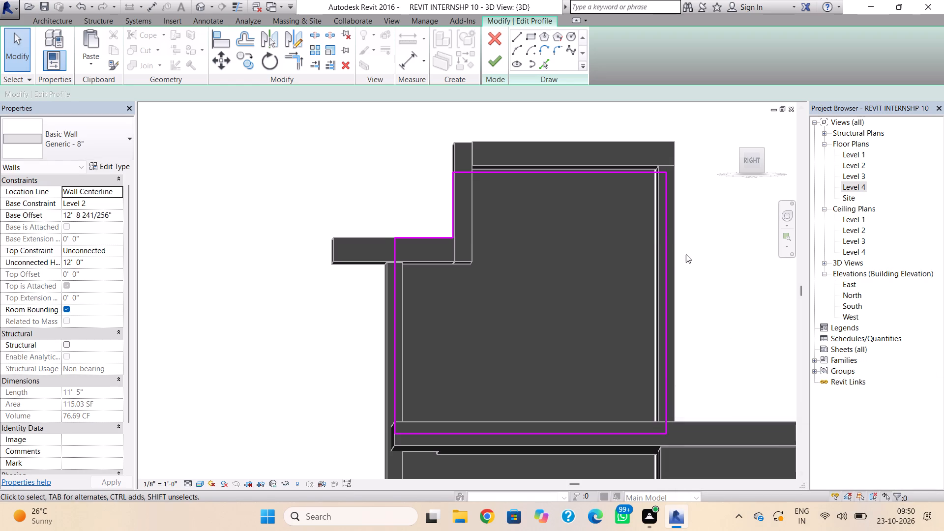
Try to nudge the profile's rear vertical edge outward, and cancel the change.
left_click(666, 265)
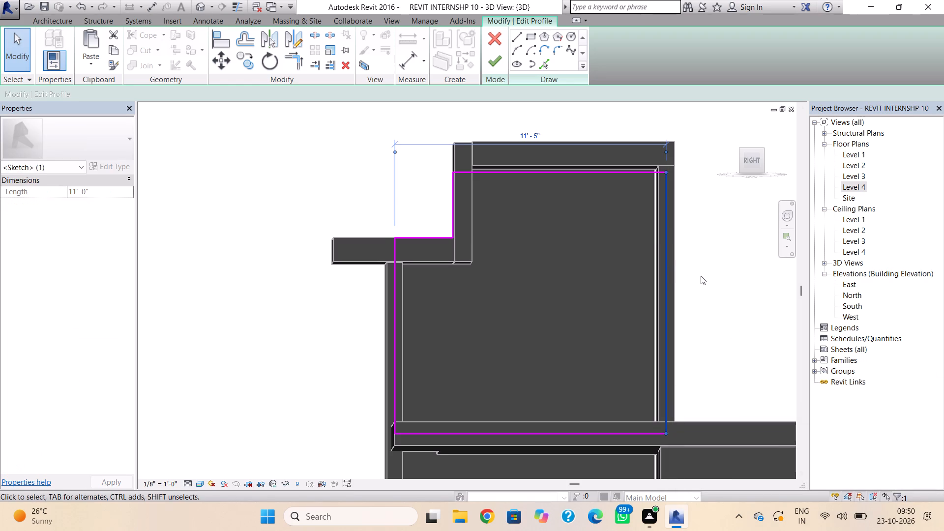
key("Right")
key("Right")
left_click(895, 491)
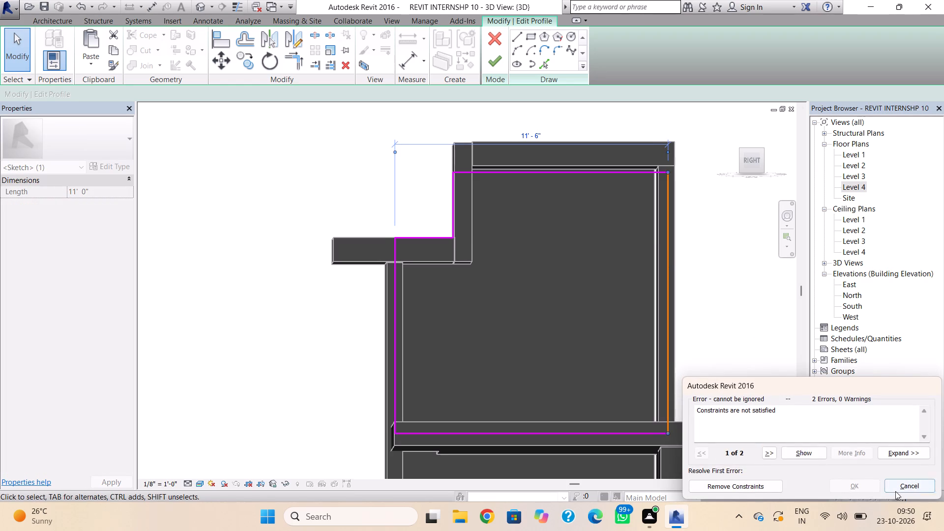
Delete the rear vertical edge of the stepped side wall's profile.
left_click(671, 311)
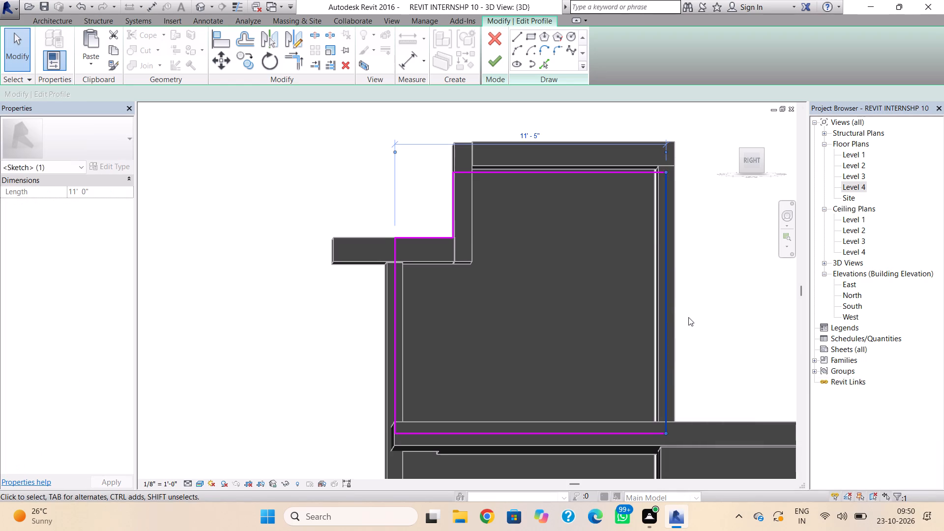
key("Delete")
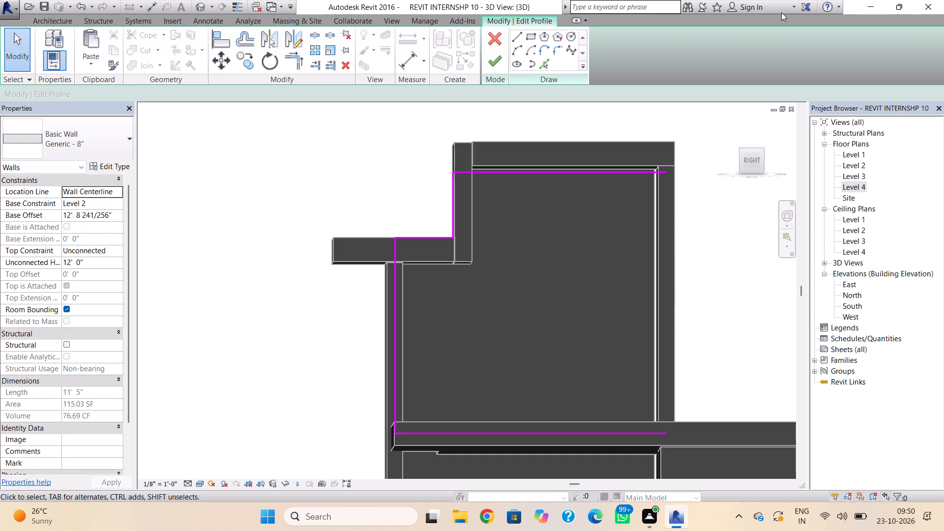
Nudge the profile's top edge up 3" to the underside of the upper roof, 3' 0" above the lower step's edge.
left_click(751, 160)
right_click_drag(667, 179, 672, 197, "shift")
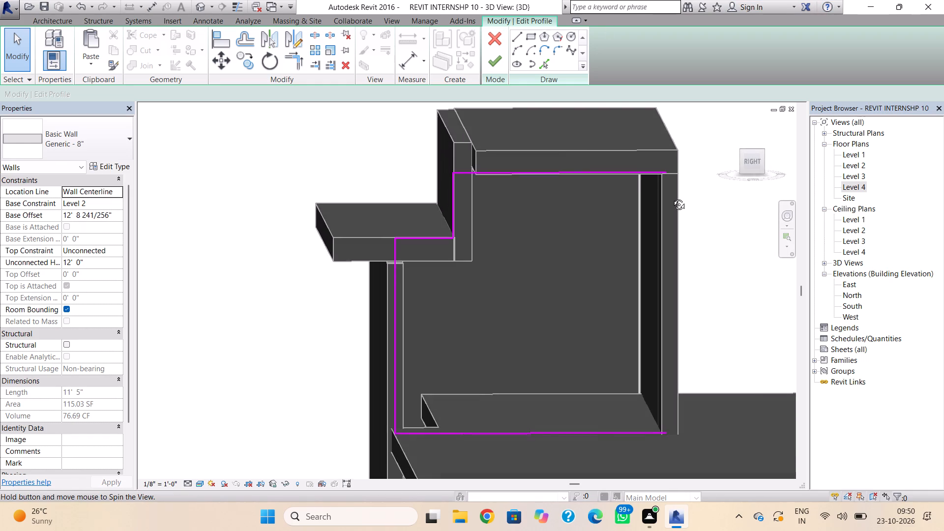
right_click_drag(672, 197, 667, 189, "shift")
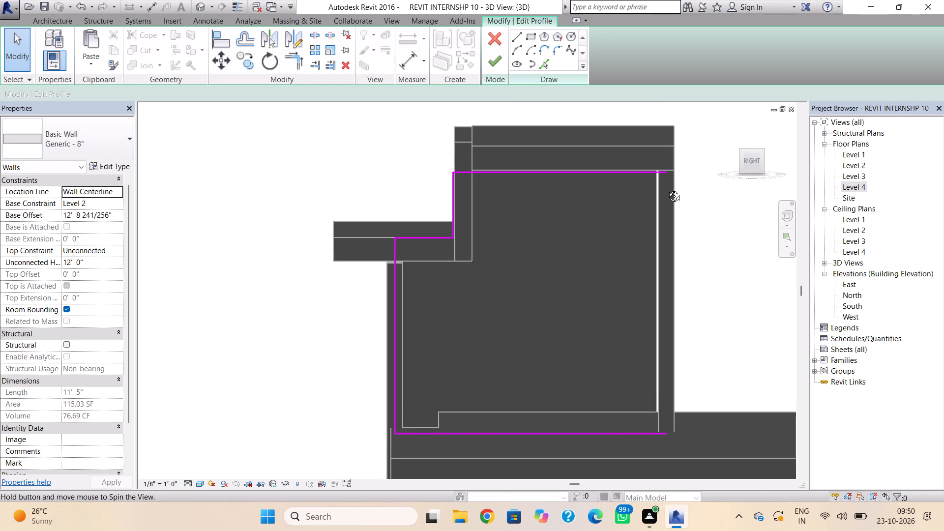
right_click_drag(667, 189, 667, 188, "shift")
triple_click(747, 159)
double_click(747, 159)
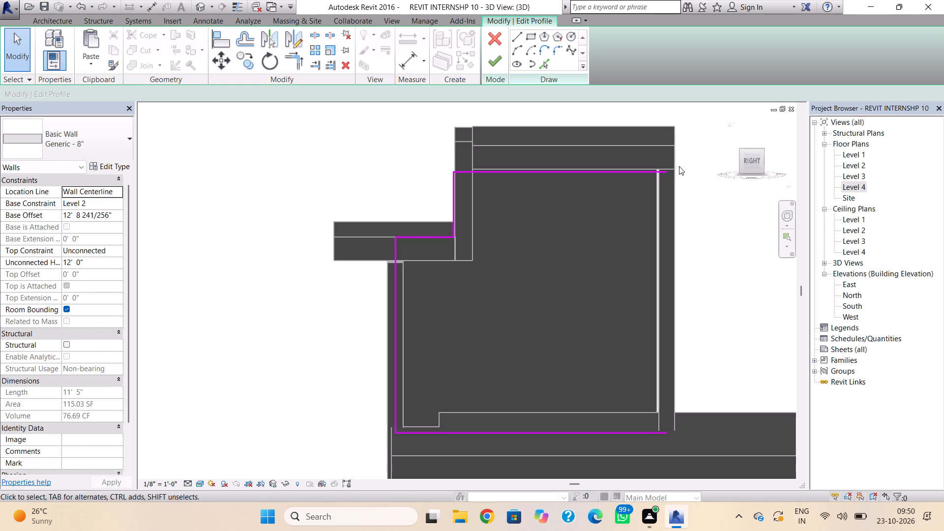
right_click_drag(690, 206, 692, 199, "shift")
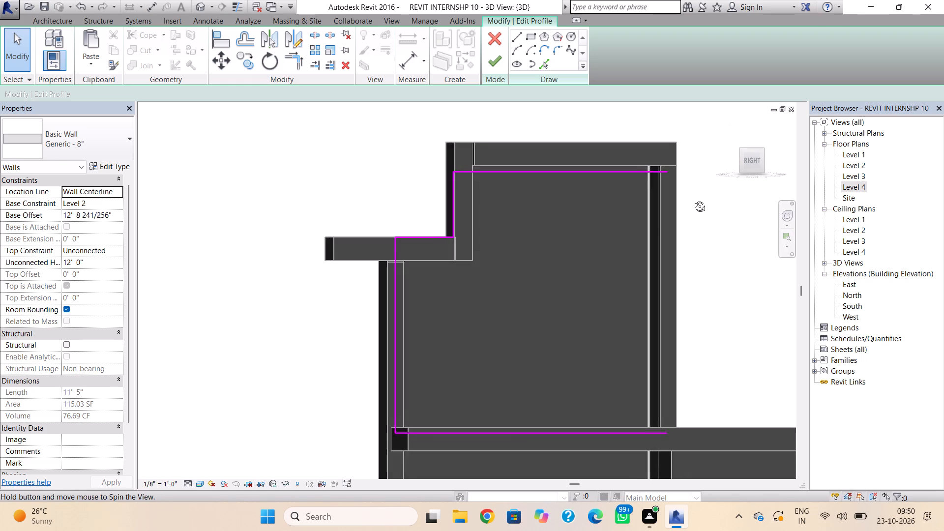
right_click_drag(692, 199, 689, 202, "shift")
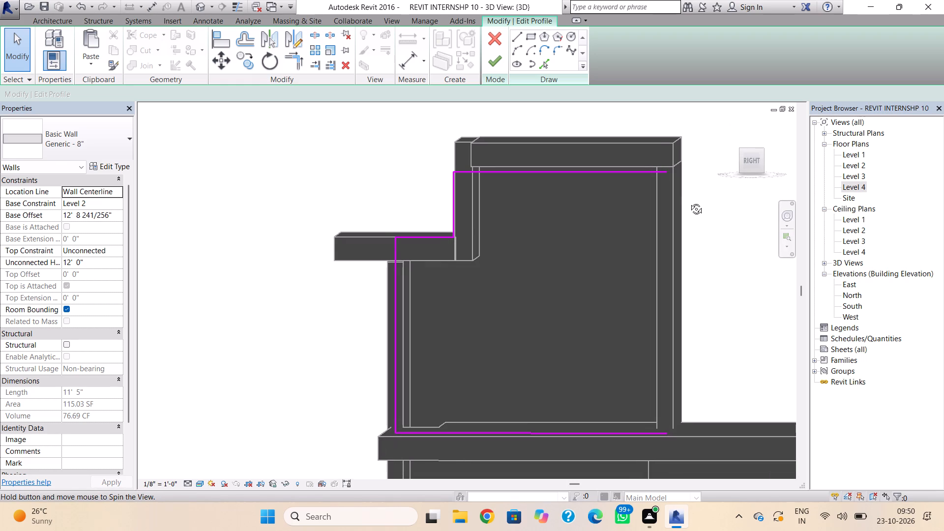
right_click_drag(689, 202, 690, 201, "shift")
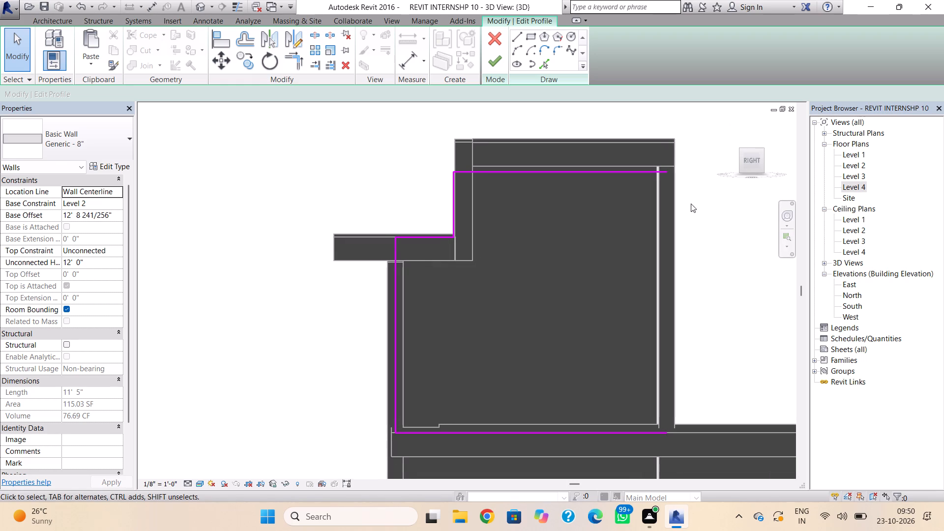
left_click(618, 172)
key("Up")
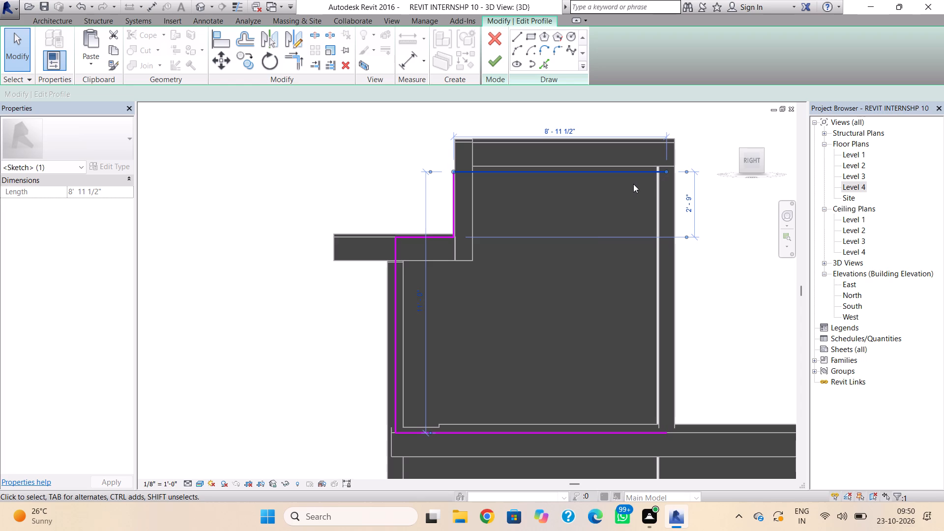
key("Up")
key("Up")
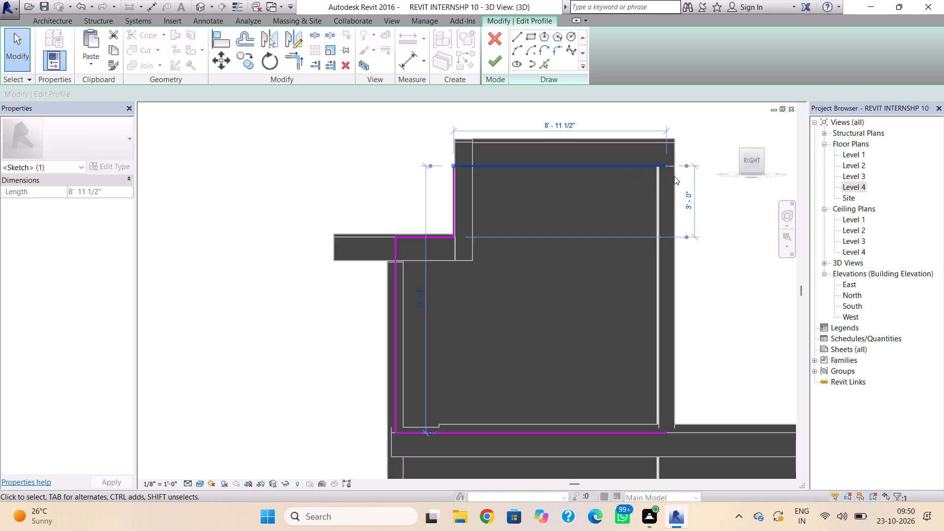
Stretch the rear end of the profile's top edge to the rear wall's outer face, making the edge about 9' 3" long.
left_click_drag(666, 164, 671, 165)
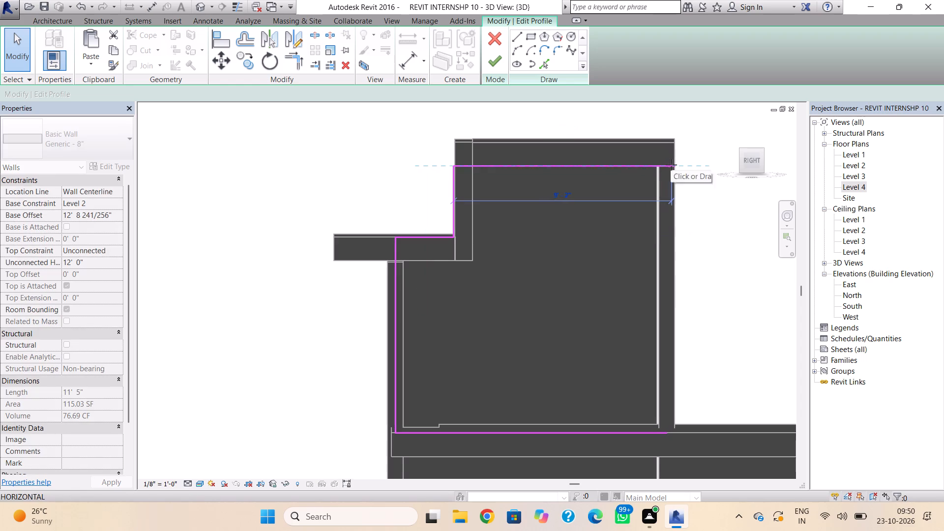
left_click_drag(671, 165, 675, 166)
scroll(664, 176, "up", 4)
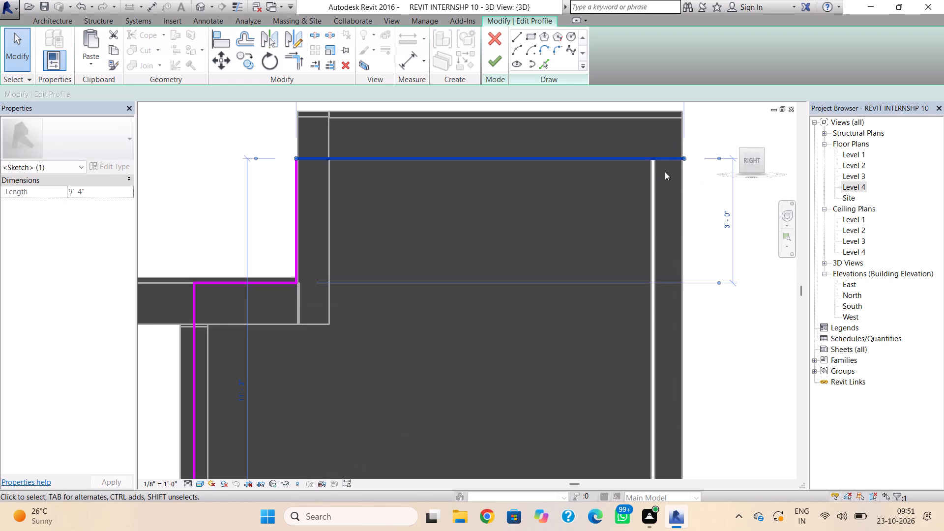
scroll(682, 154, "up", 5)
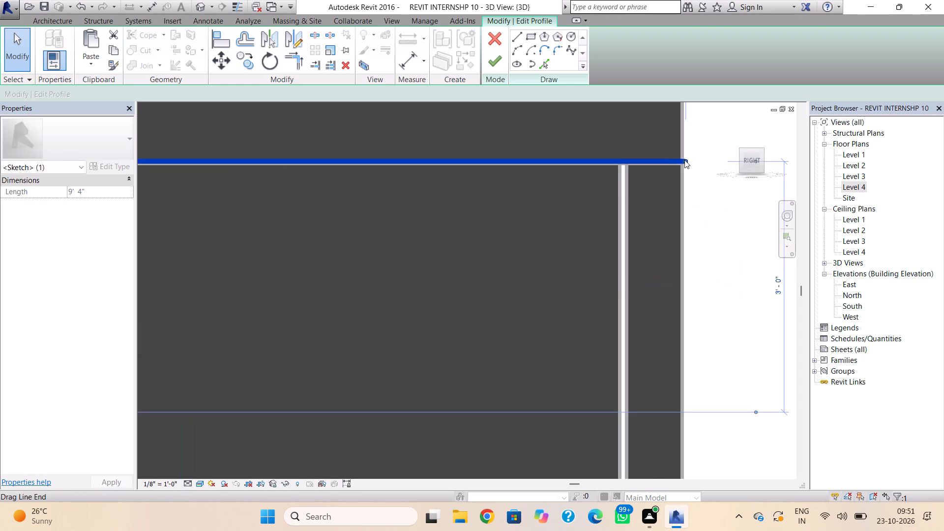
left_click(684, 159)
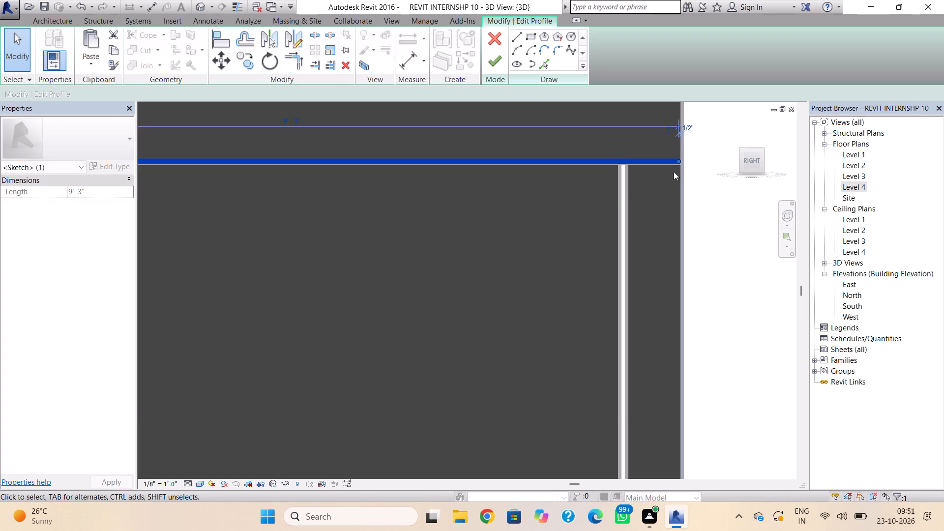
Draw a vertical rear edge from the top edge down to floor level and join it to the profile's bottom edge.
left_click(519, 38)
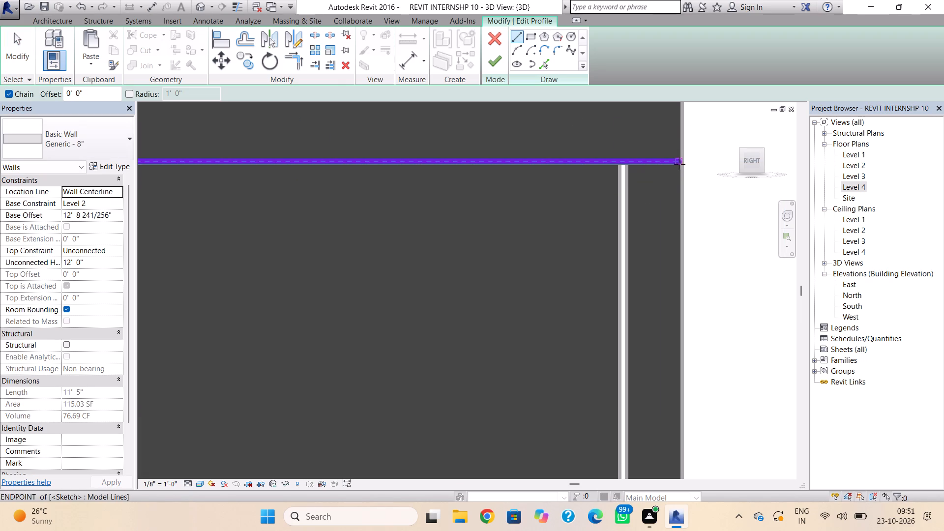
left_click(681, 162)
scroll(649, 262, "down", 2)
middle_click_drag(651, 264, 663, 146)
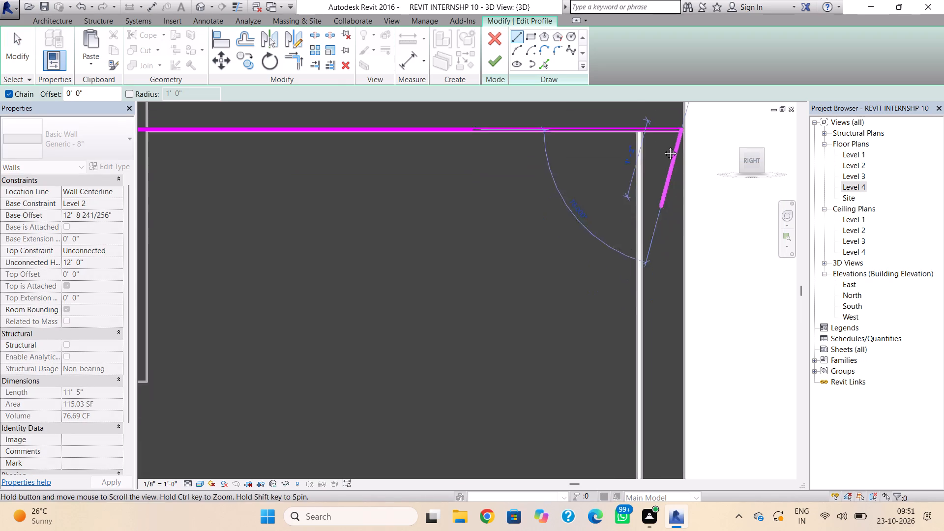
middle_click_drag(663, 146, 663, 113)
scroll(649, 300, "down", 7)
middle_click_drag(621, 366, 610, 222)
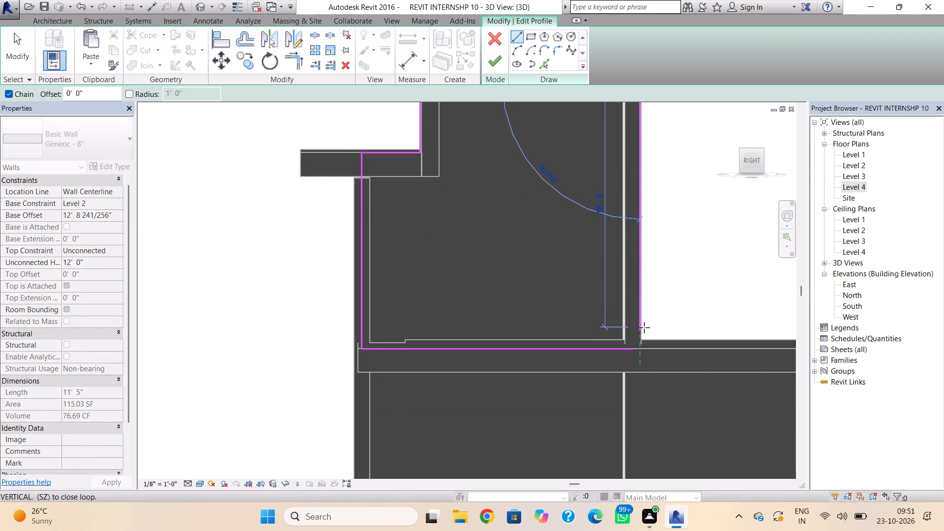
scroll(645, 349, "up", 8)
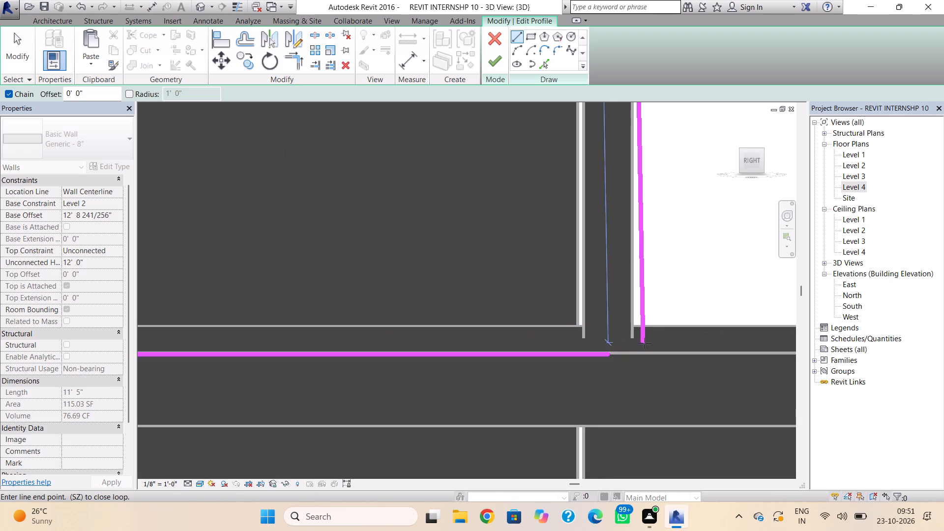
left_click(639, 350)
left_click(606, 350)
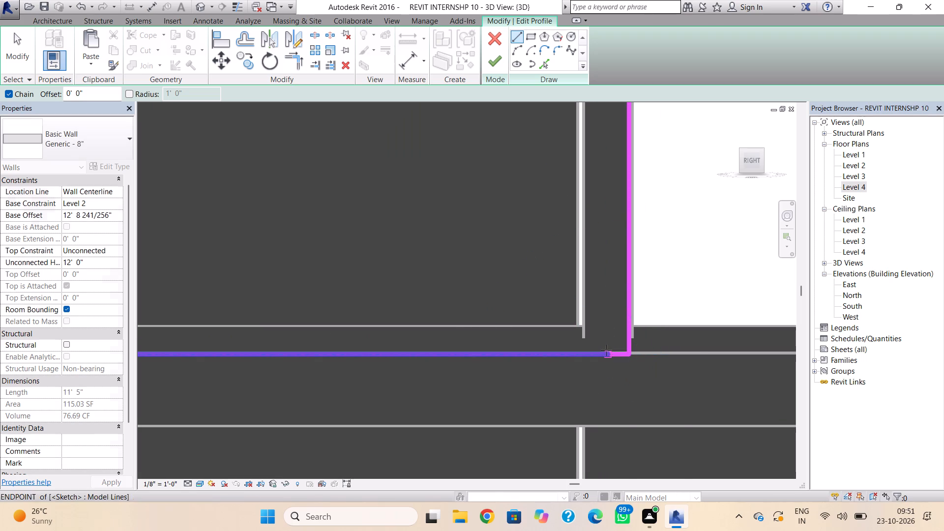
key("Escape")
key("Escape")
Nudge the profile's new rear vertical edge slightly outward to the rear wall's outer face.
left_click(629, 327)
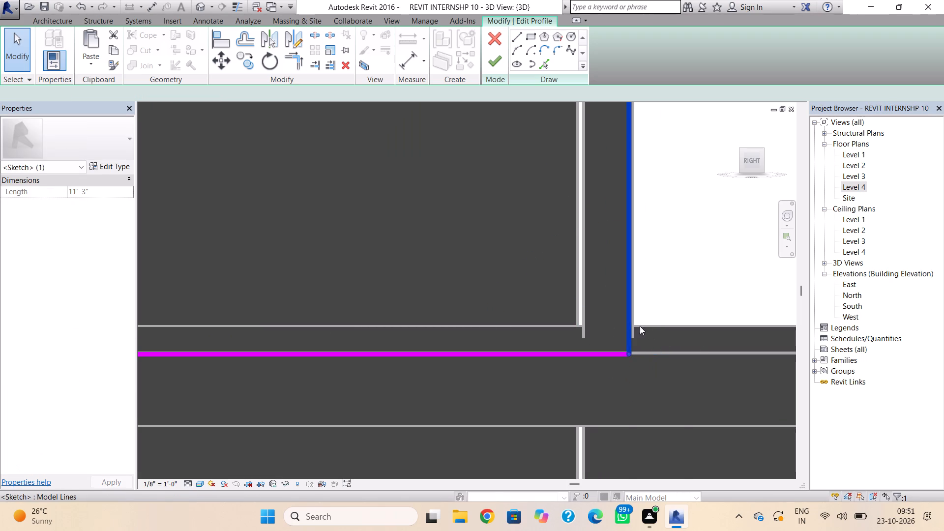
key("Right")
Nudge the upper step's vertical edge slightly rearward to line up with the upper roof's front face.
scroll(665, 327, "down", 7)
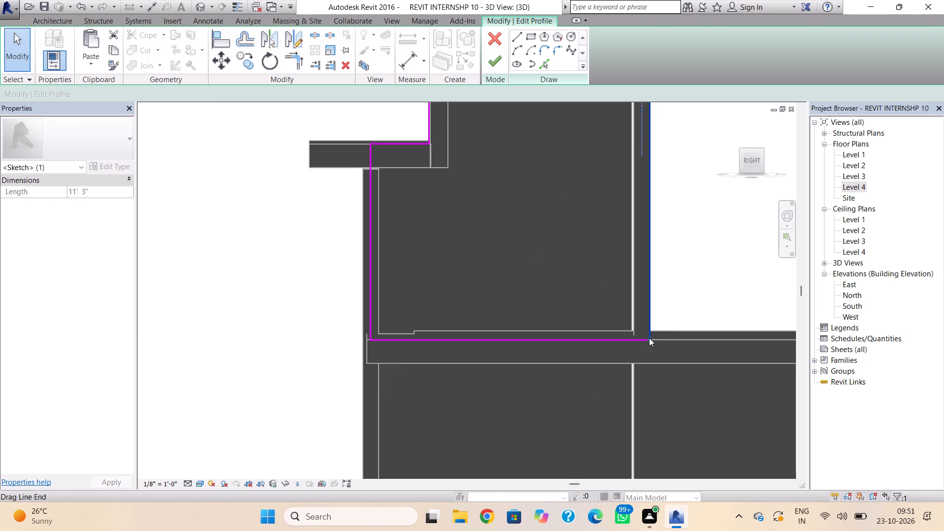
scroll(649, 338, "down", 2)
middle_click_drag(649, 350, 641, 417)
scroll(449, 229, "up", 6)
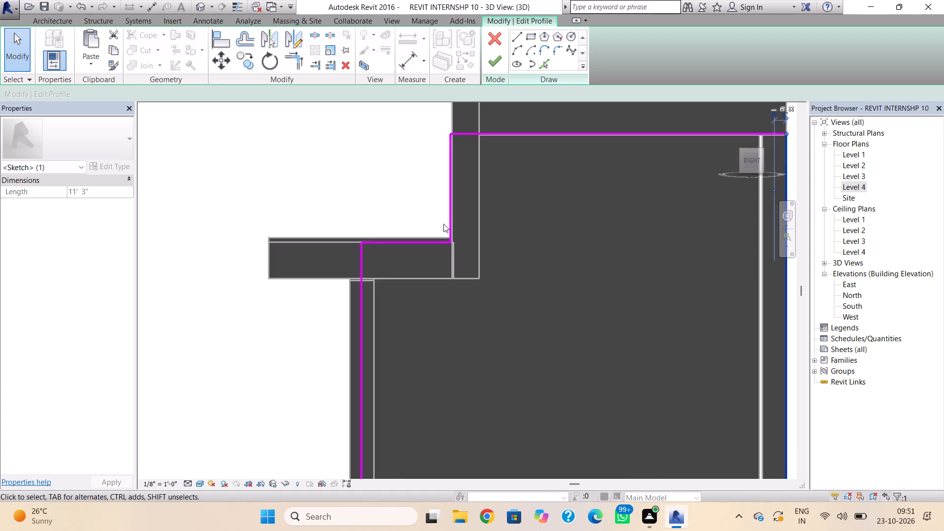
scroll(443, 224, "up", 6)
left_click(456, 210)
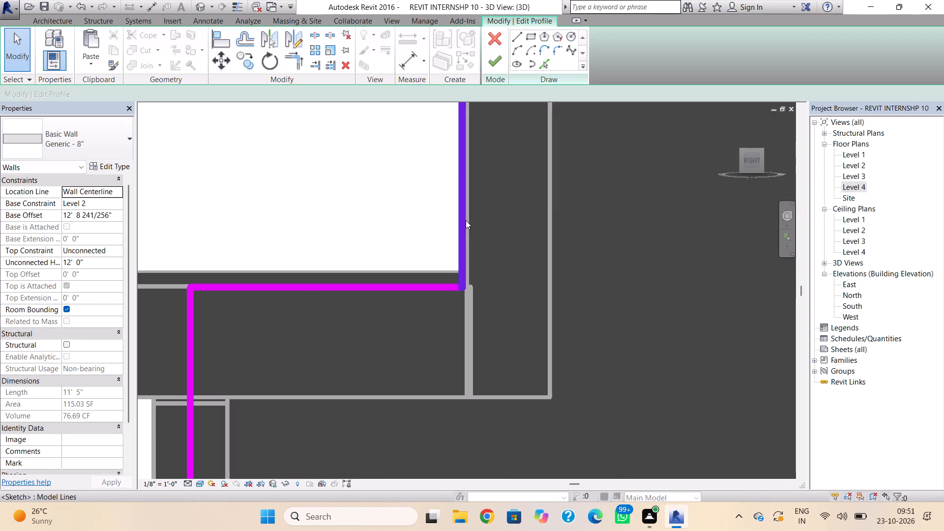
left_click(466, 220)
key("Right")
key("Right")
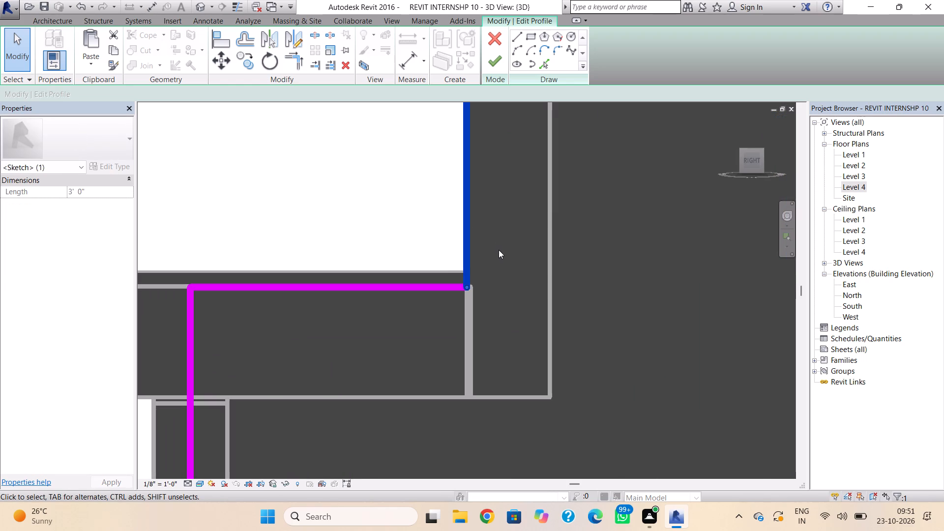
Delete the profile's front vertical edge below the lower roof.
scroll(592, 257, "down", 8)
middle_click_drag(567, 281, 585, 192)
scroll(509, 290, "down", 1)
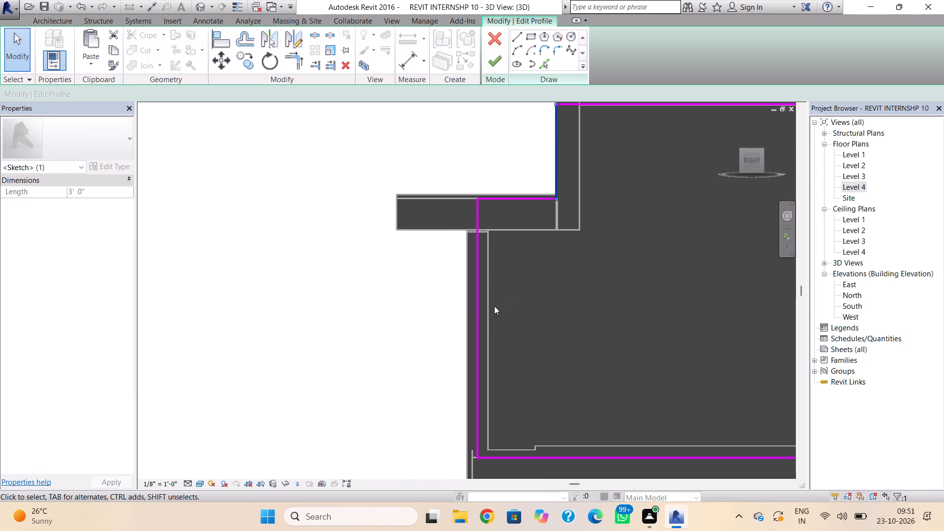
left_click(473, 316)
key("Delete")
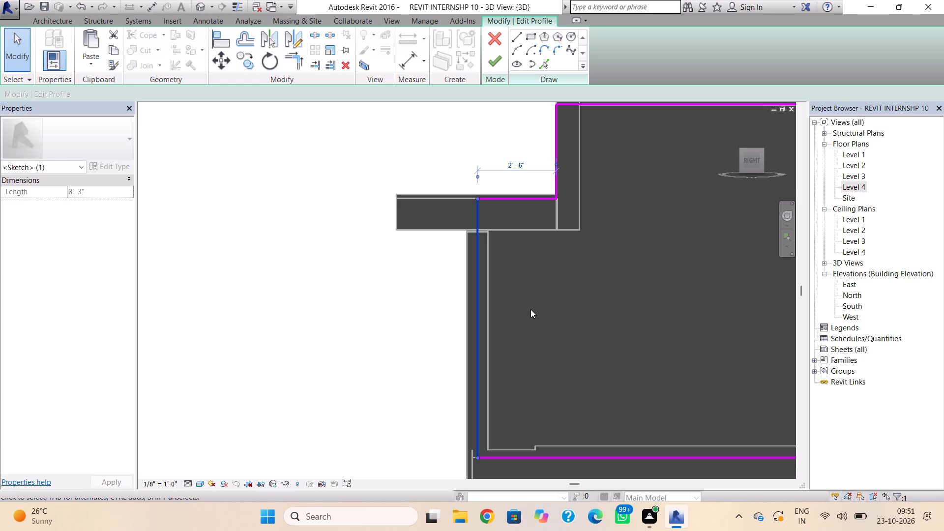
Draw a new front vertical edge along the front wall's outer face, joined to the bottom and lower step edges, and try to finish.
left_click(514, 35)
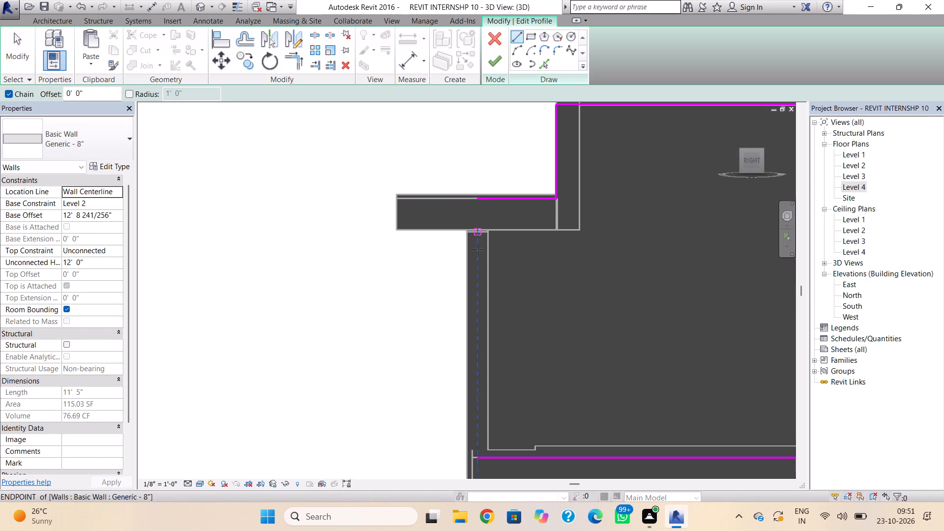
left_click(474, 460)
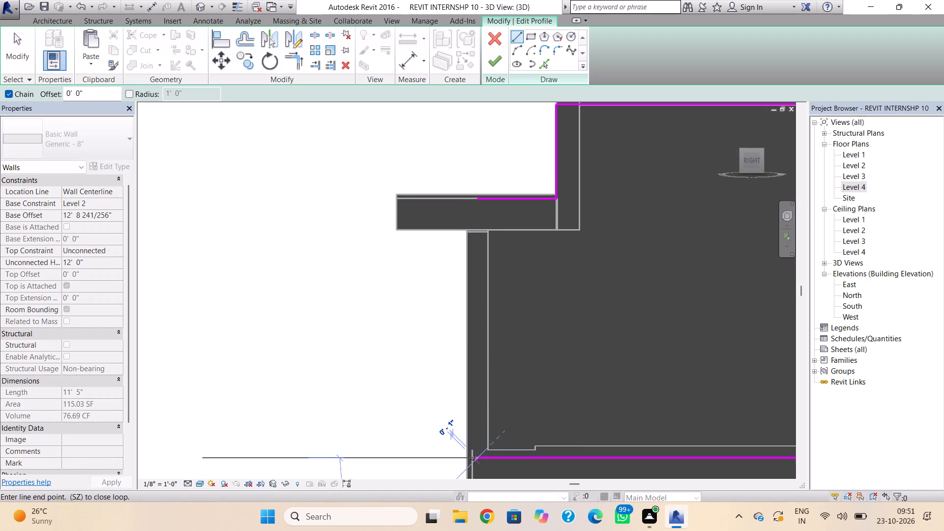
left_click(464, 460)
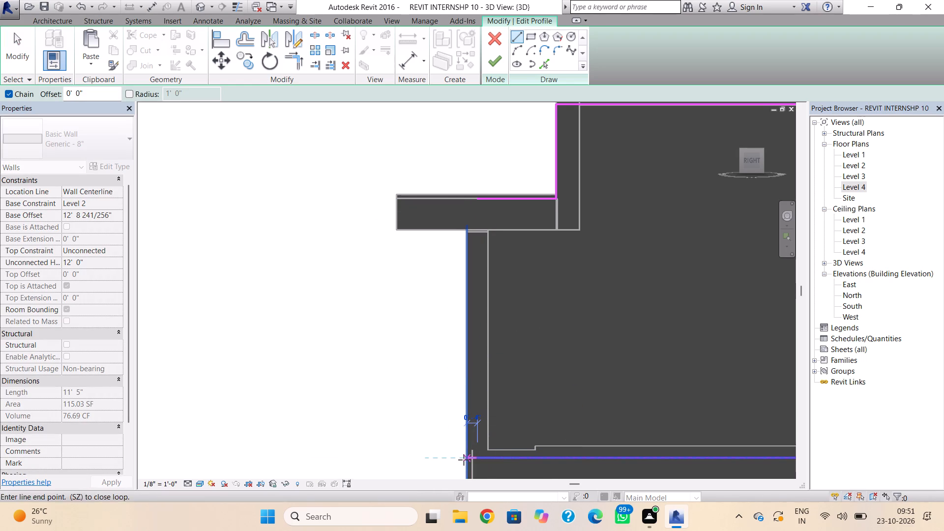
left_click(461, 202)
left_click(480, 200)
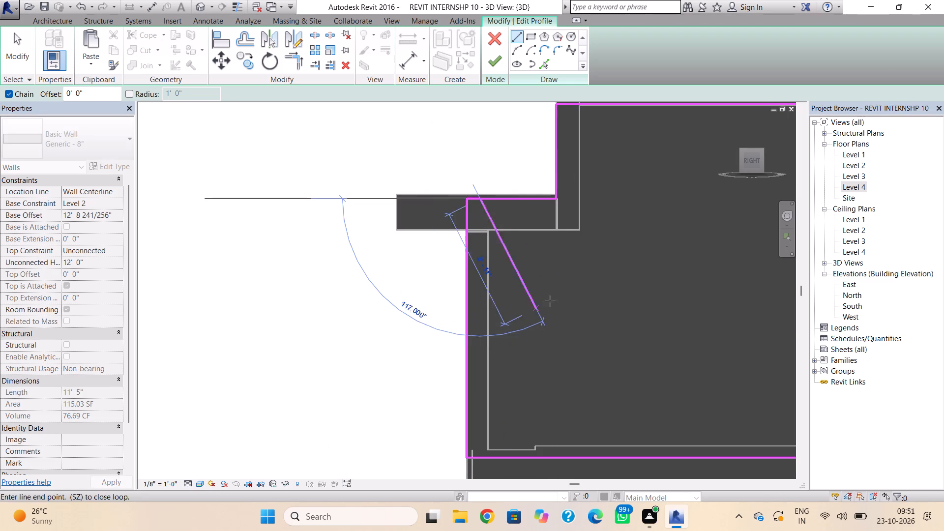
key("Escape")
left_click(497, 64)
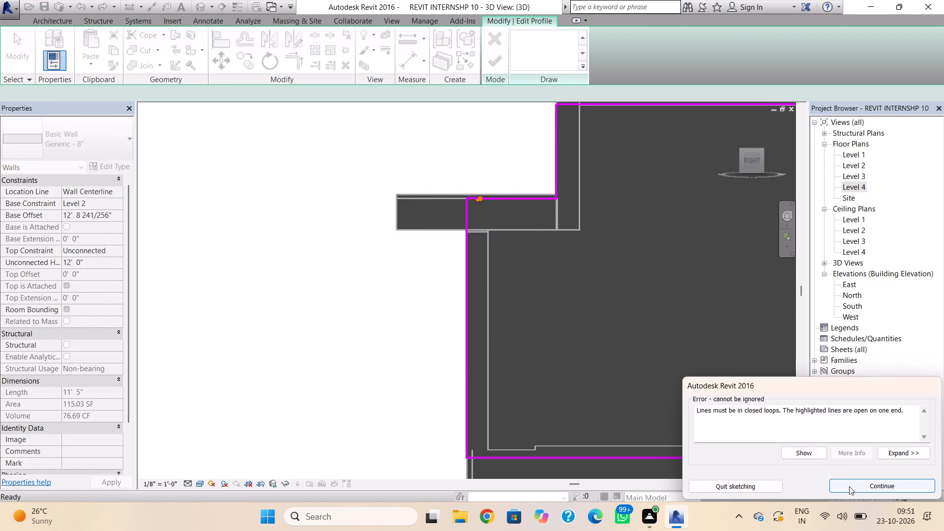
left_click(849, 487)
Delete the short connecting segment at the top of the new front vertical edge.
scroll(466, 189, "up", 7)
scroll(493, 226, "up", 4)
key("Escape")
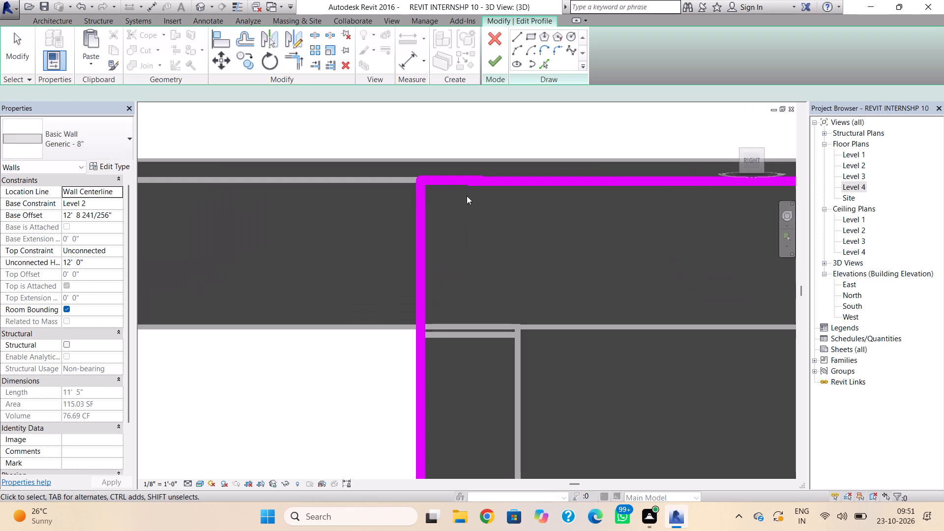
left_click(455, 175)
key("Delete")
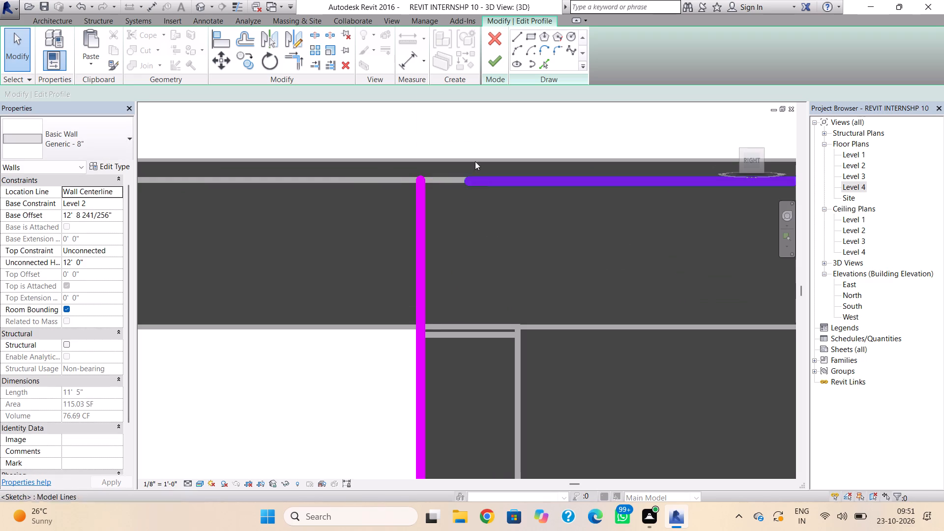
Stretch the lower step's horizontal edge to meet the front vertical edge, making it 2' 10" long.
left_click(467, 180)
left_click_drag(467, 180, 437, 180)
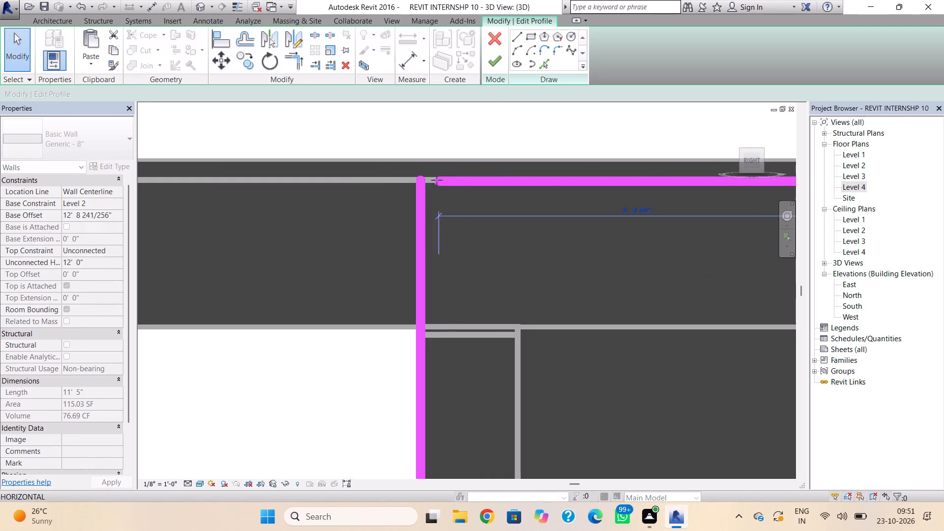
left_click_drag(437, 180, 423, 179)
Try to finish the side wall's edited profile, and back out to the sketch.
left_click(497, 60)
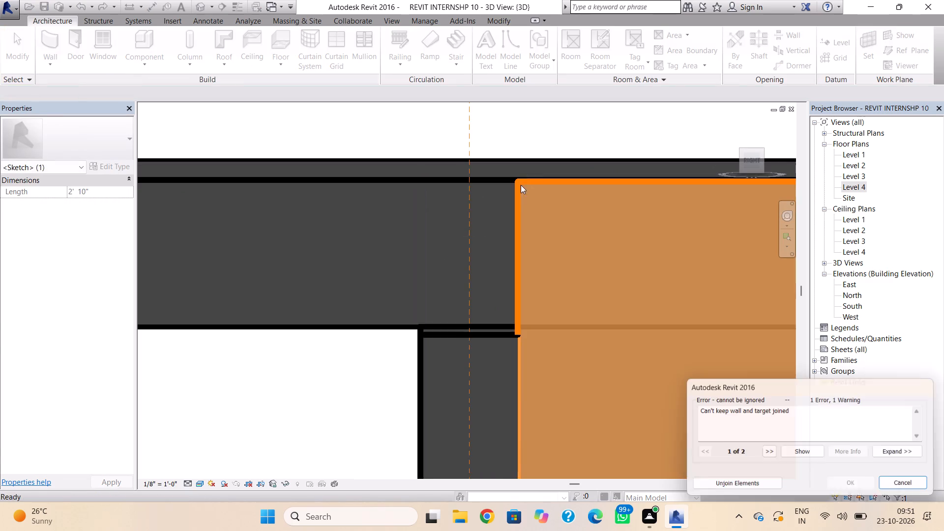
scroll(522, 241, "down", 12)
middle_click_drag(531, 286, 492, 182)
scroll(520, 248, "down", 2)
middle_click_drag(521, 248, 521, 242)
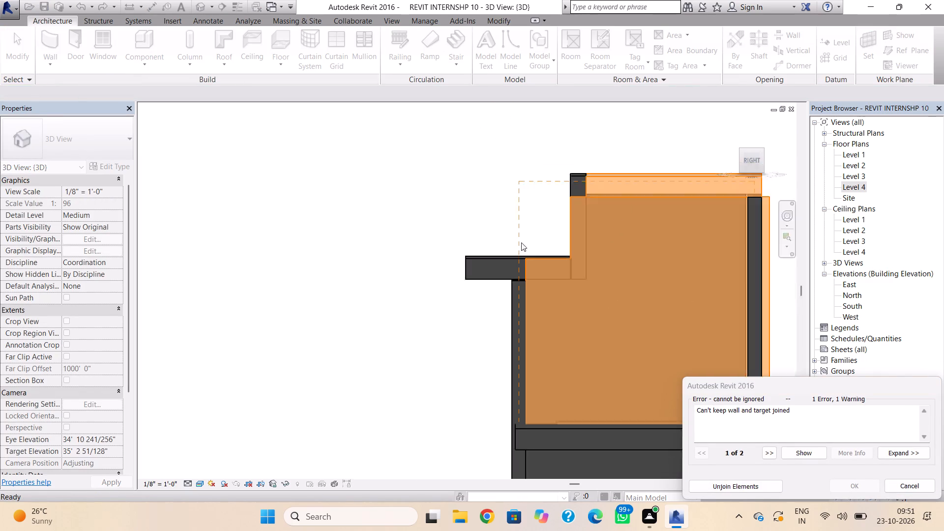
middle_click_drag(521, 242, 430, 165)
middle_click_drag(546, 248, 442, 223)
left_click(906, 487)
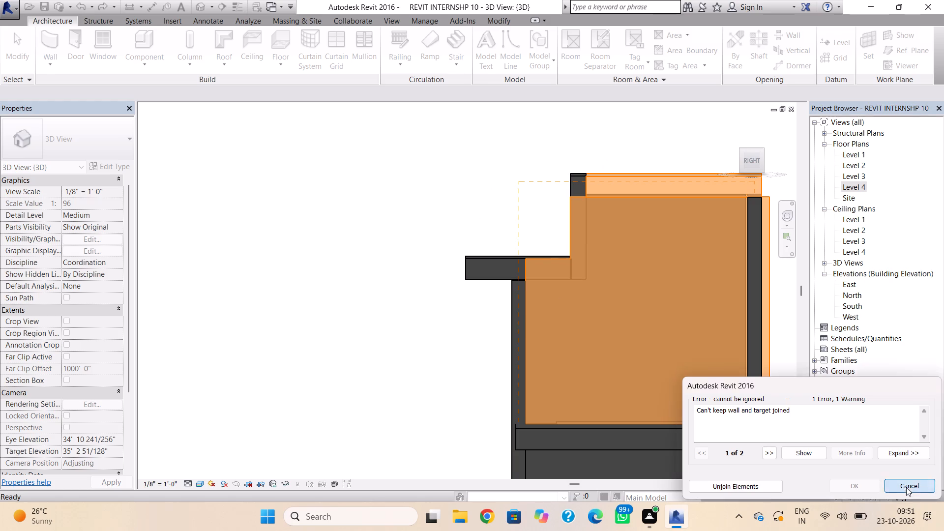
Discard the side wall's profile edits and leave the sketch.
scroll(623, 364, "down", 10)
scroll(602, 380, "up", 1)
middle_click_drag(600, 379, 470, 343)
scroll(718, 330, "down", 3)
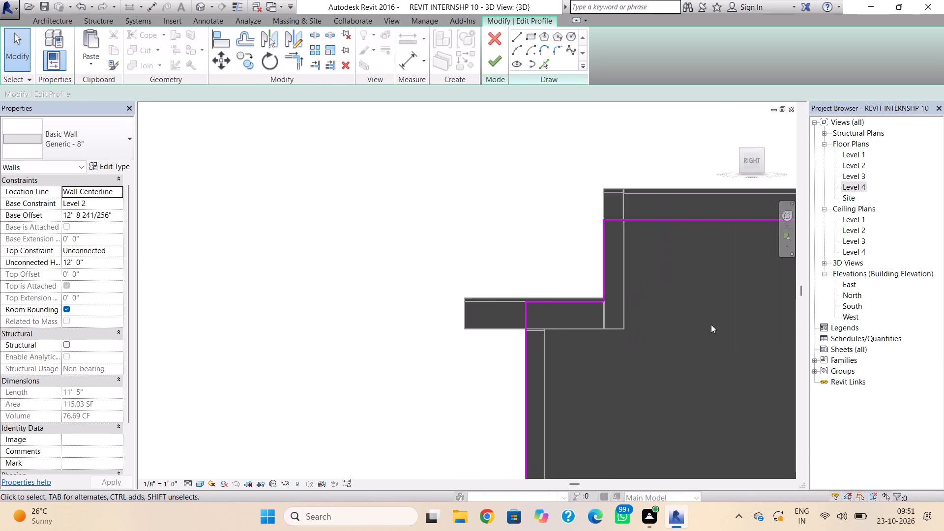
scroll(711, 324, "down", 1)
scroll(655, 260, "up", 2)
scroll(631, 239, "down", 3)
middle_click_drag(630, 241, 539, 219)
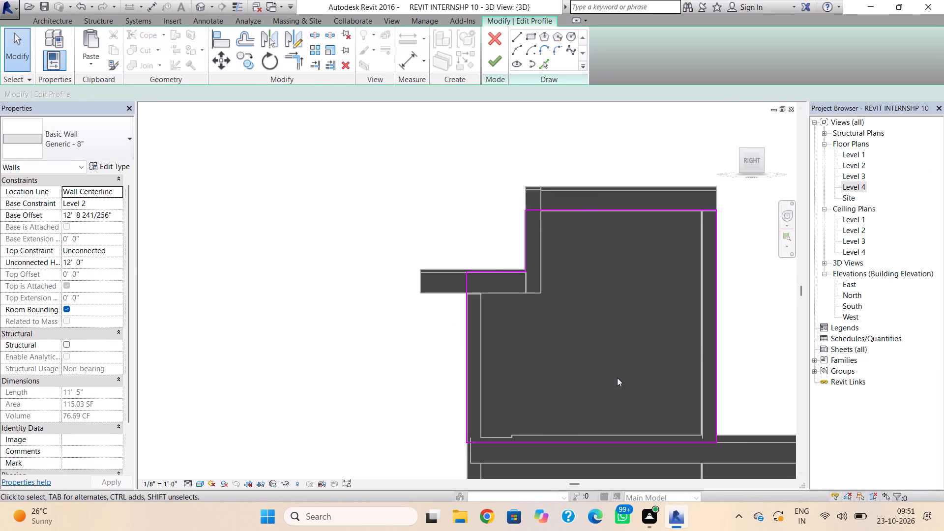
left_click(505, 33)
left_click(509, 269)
Select the rear wall beneath the upper roof and open the Level 4 floor plan.
scroll(574, 285, "down", 2)
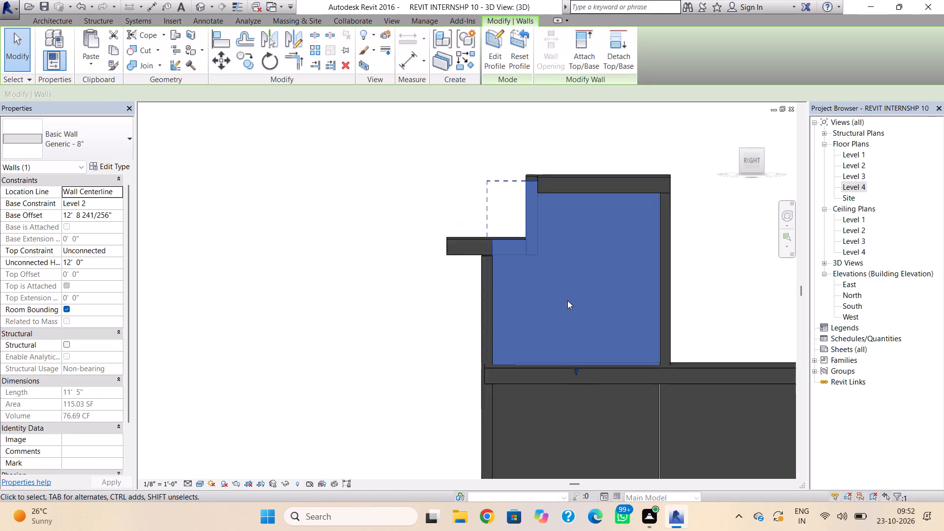
scroll(567, 300, "down", 1)
key("Escape")
right_click_drag(494, 319, 611, 378, "shift")
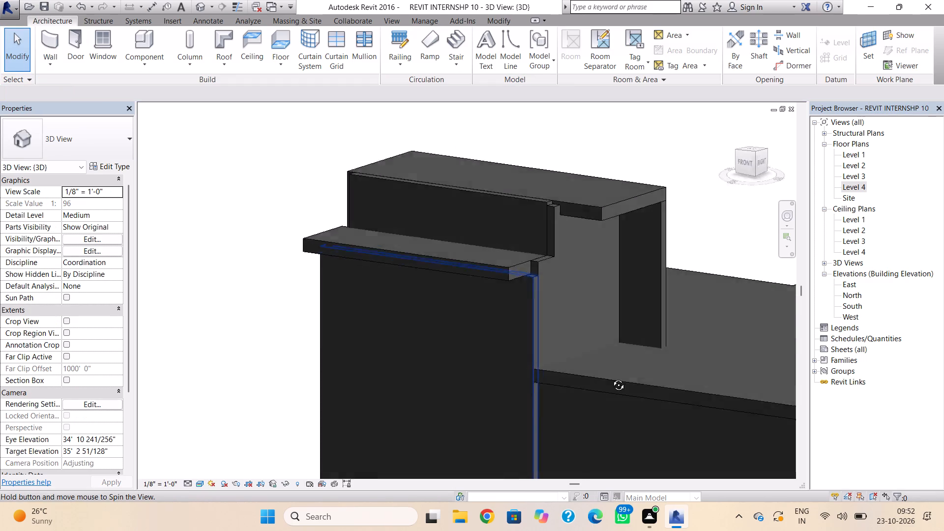
right_click_drag(611, 378, 589, 371, "shift")
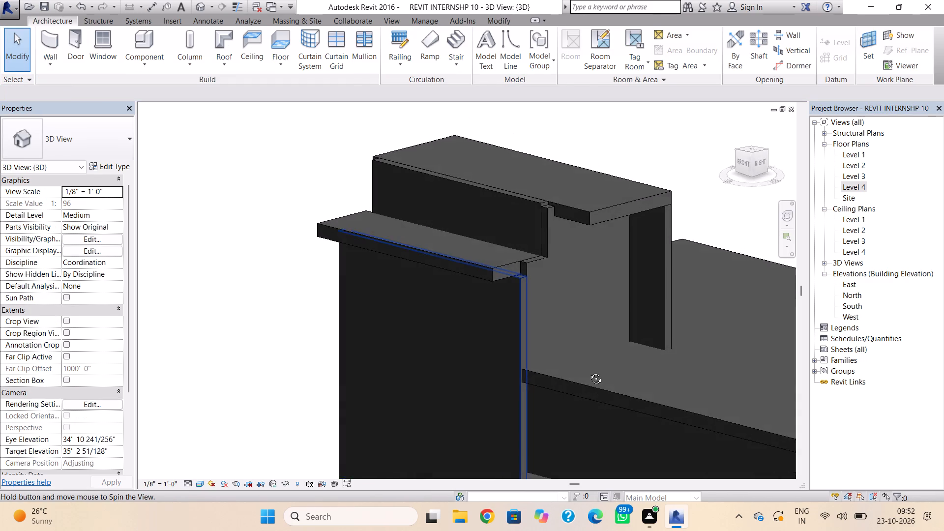
right_click_drag(589, 371, 589, 381, "shift")
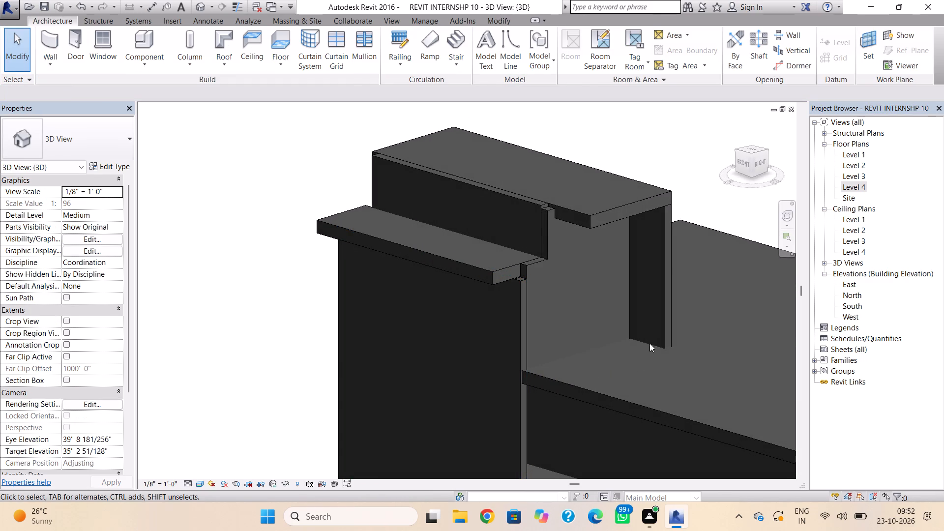
left_click(657, 326)
left_click(667, 326)
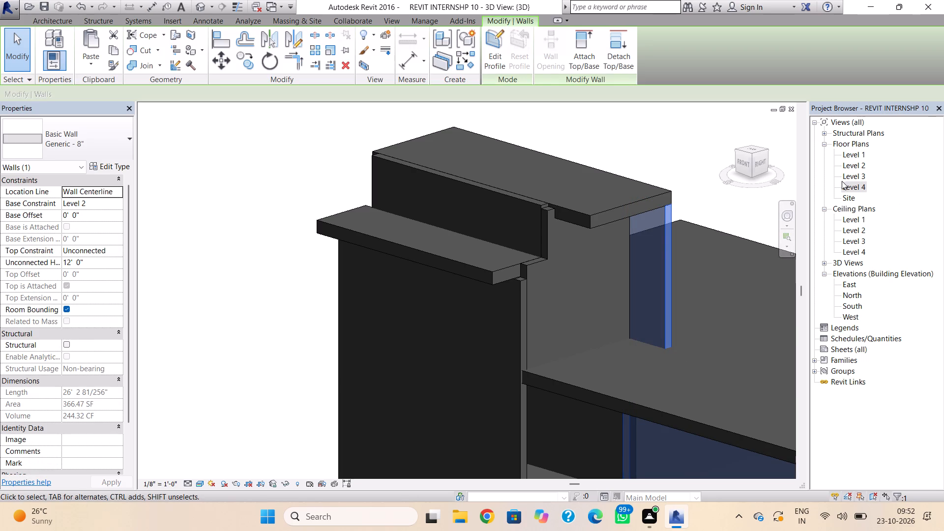
double_click(845, 185)
scroll(691, 324, "down", 3)
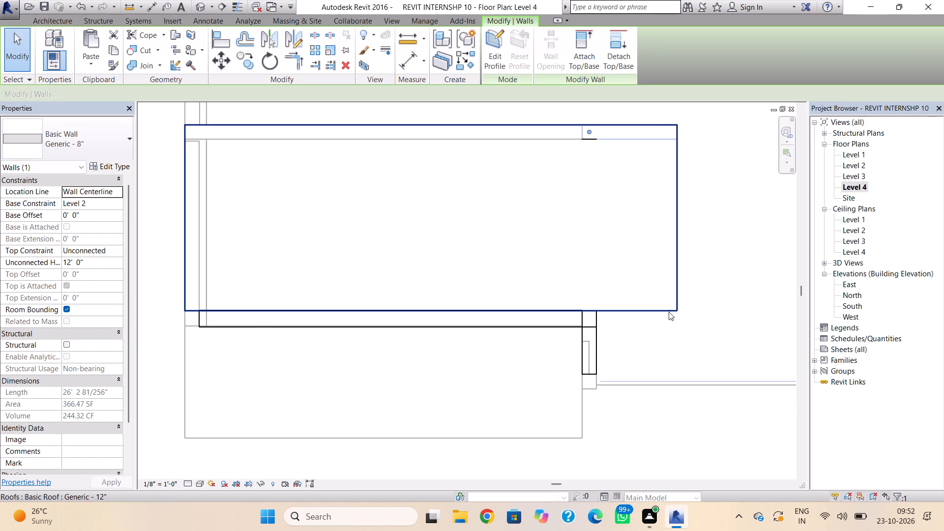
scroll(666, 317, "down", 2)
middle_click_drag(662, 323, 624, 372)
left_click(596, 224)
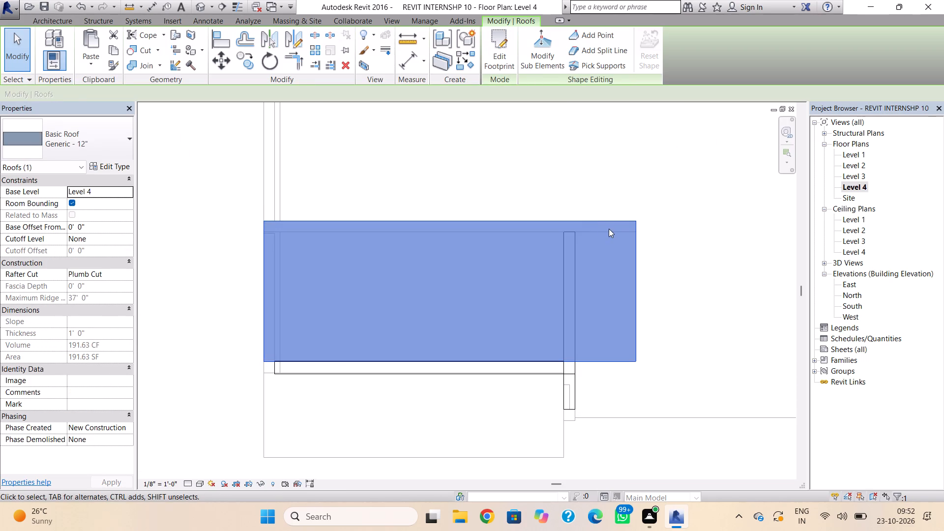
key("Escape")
In the Level 3 floor plan, delete the 12' high Generic - 8" wall protruding past the projecting room's corner.
double_click(851, 175)
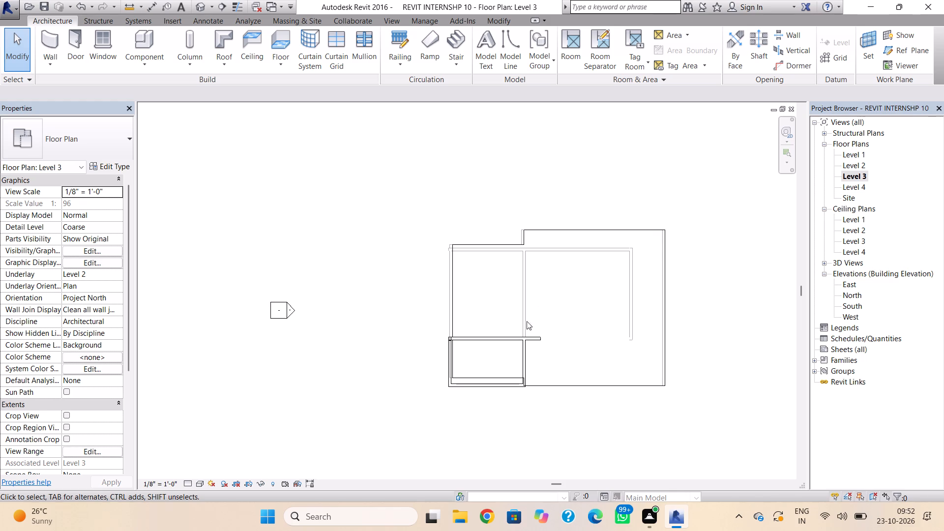
left_click(545, 337)
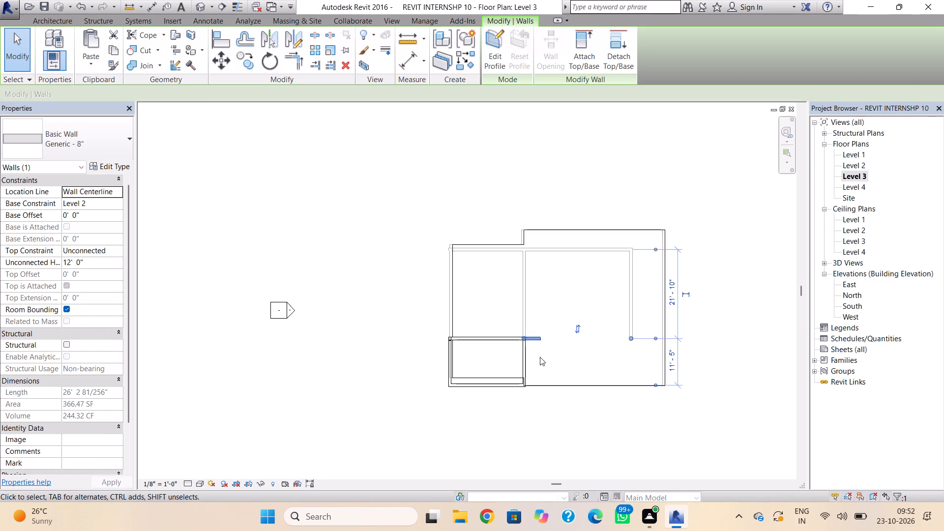
scroll(539, 357, "up", 3)
key("Delete")
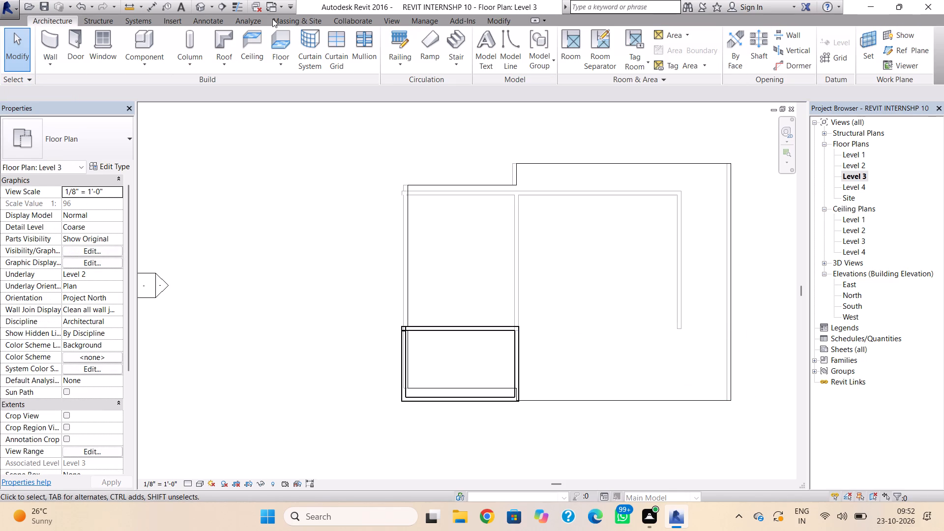
In the 3D view, delete the Level 4 Generic - 12" roof above the projecting room.
left_click(194, 0)
left_click(416, 235)
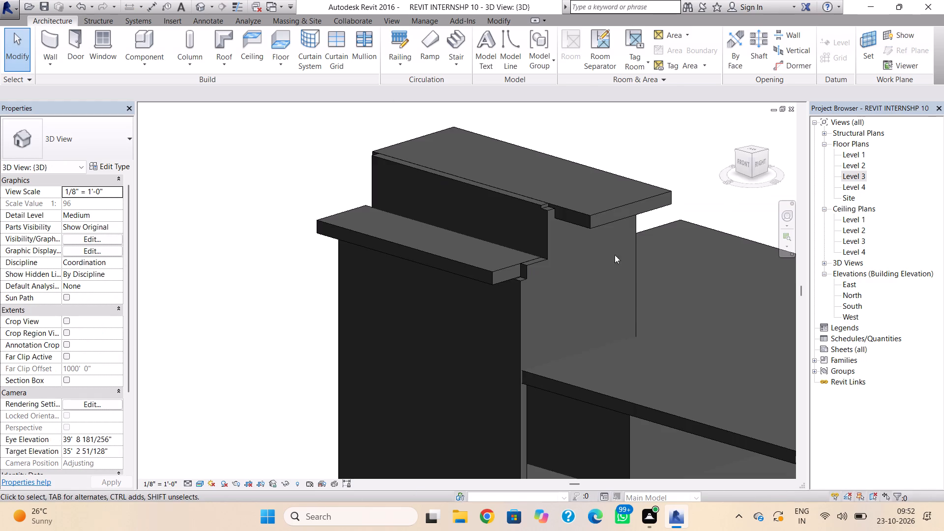
left_click(605, 220)
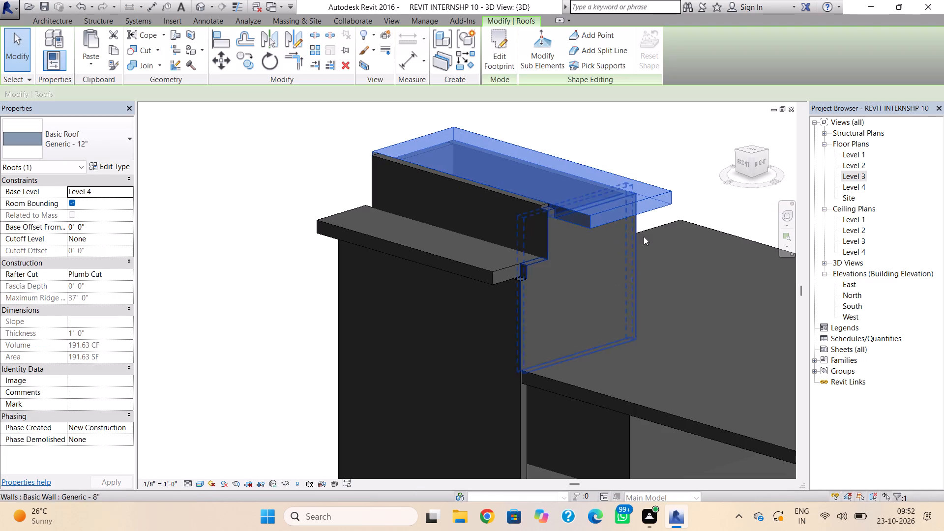
key("Delete")
Lower the top of the Generic - 8" - Filled wall above the lower roof to the adjoining side wall's top, about 4' 9" high.
scroll(551, 216, "up", 6)
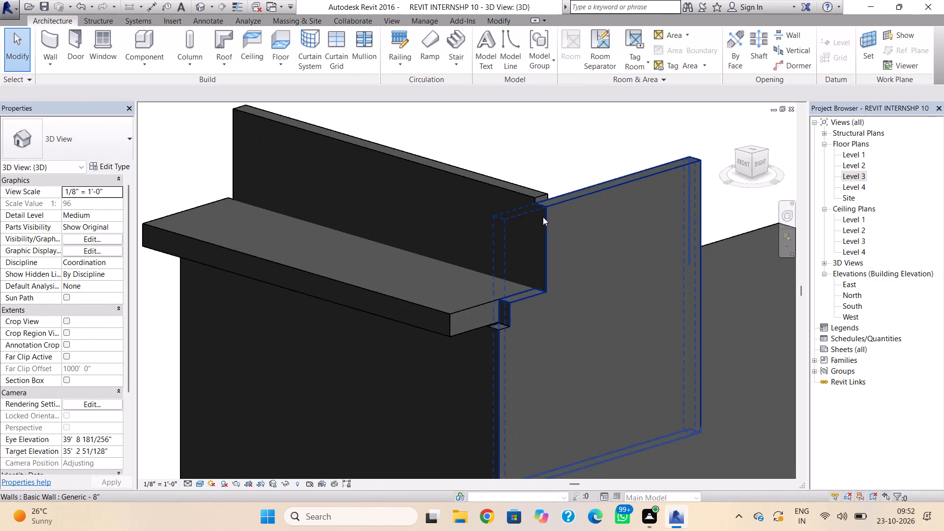
scroll(543, 217, "up", 2)
left_click(519, 174)
scroll(500, 215, "down", 3)
middle_click_drag(500, 223, 523, 261)
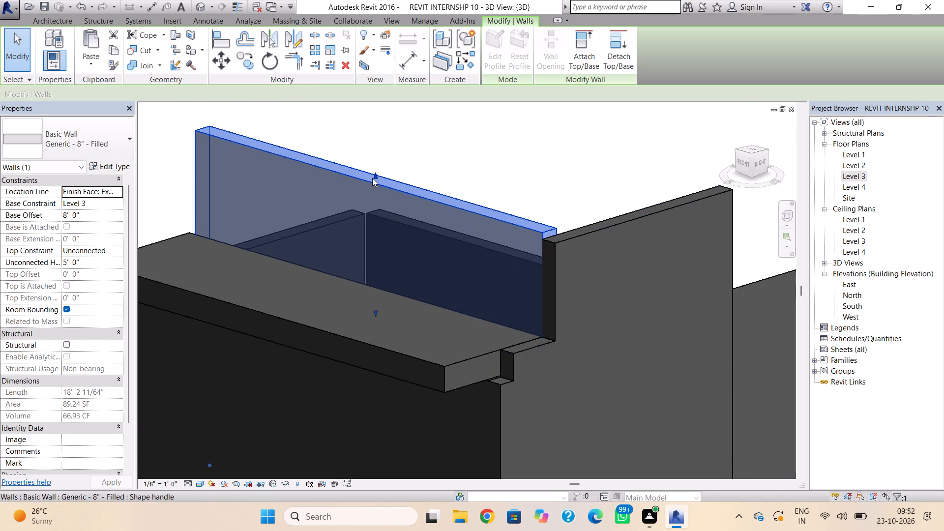
left_click_drag(374, 177, 377, 186)
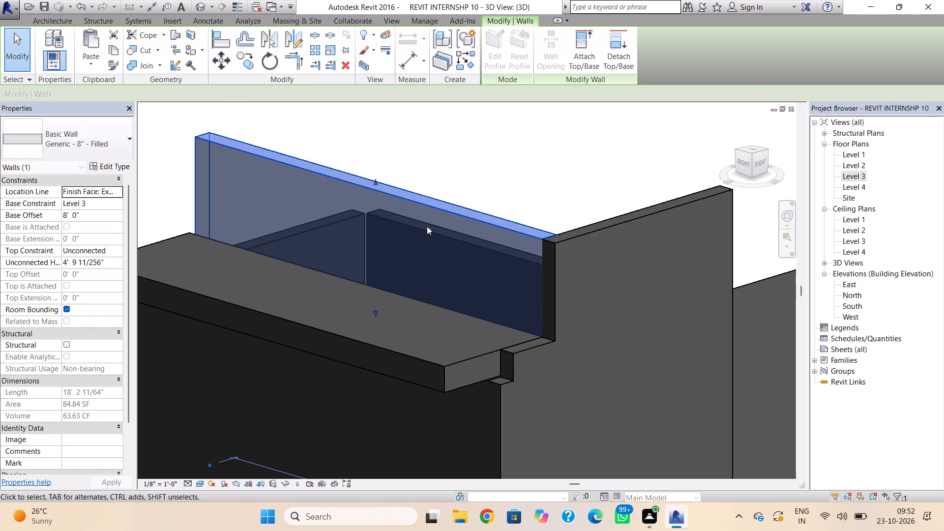
key("Escape")
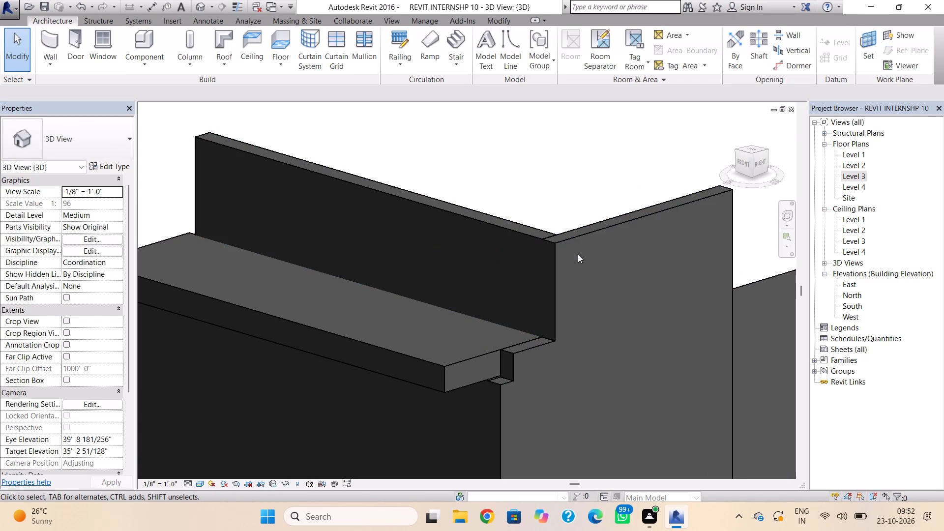
Raise the top of the 21' 10" long Level 2 side wall to the Level 3 roof's top face, making it 13' high.
right_click_drag(578, 254, 416, 313, "shift")
scroll(501, 297, "down", 3)
middle_click_drag(486, 300, 348, 327)
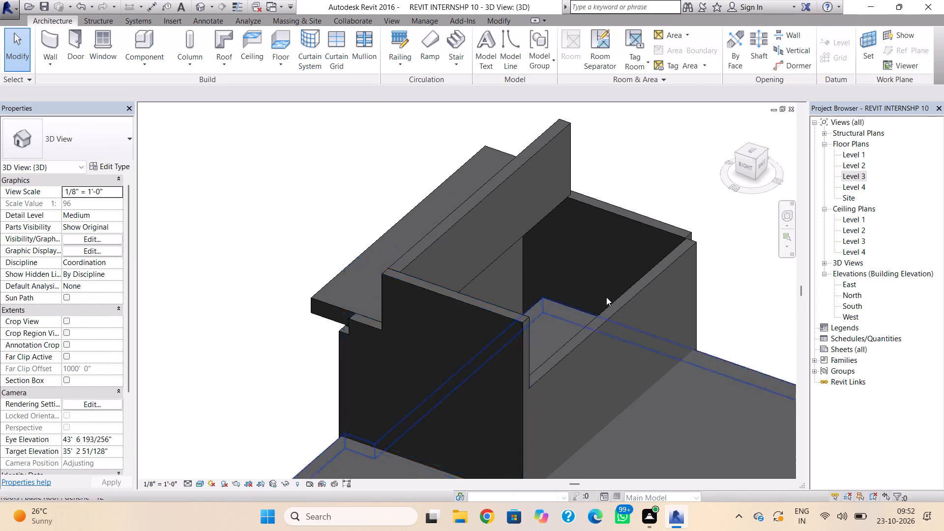
right_click_drag(649, 273, 570, 299, "shift")
scroll(577, 297, "down", 2)
middle_click_drag(562, 295, 504, 274)
right_click_drag(501, 268, 478, 276, "shift")
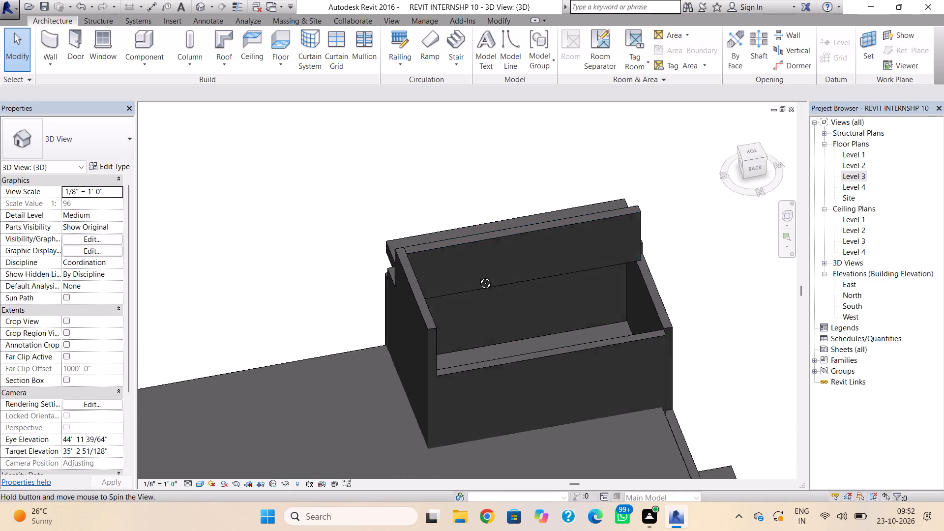
right_click_drag(478, 276, 442, 284, "shift")
middle_click_drag(442, 284, 429, 123)
scroll(532, 300, "down", 2)
middle_click_drag(535, 303, 529, 176)
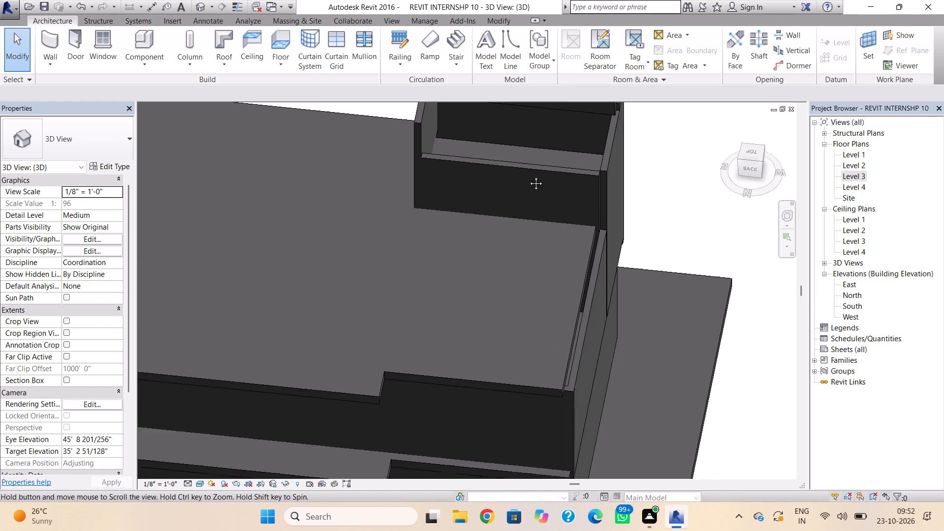
middle_click_drag(529, 176, 526, 122)
left_click(574, 257)
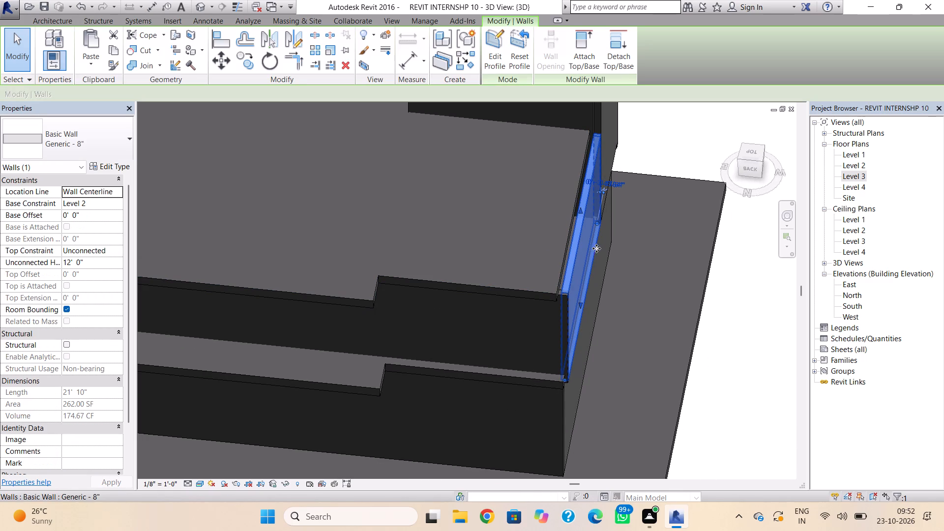
middle_click(600, 249)
right_click_drag(604, 236, 508, 198, "shift")
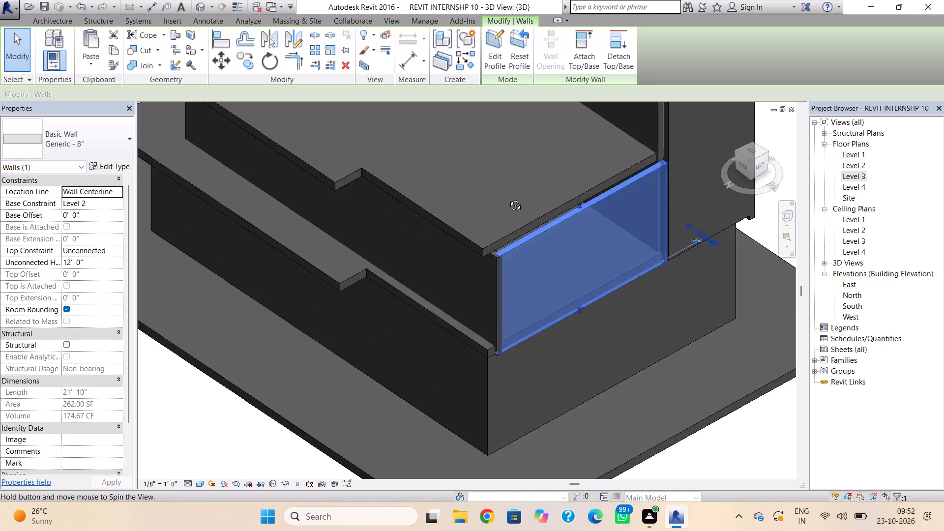
right_click_drag(508, 198, 464, 102, "shift")
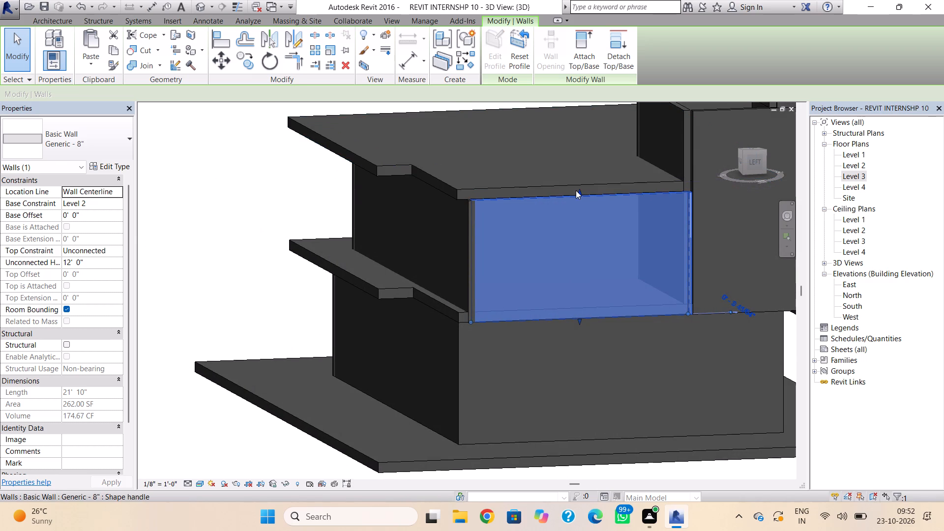
left_click(576, 190)
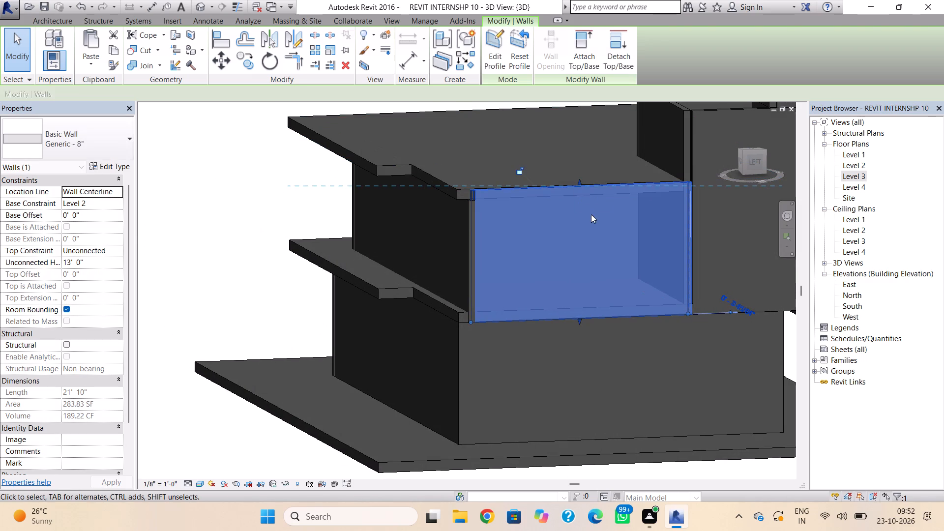
key("Escape")
Open the Level 3 roof's footprint for editing and show it in the Level 3 floor plan.
scroll(472, 217, "up", 3)
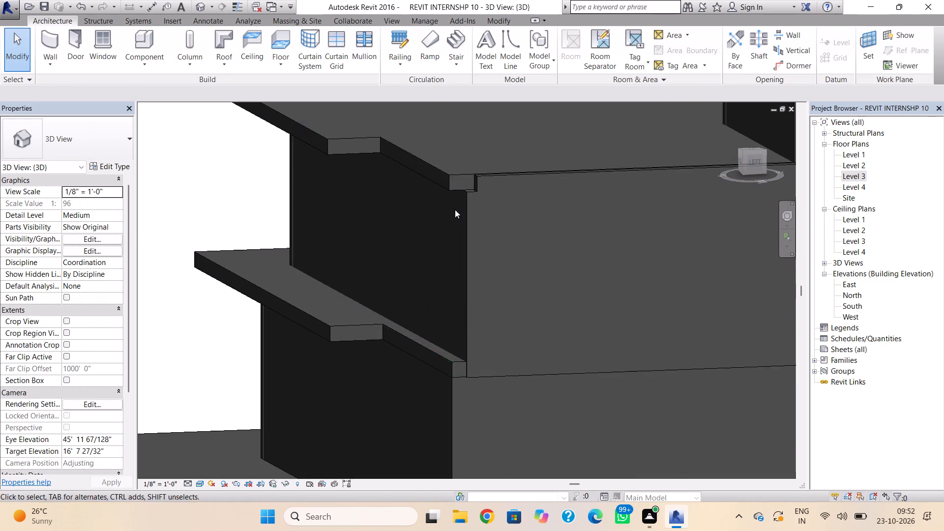
scroll(455, 209, "down", 2)
middle_click_drag(463, 231, 478, 278)
left_click(452, 231)
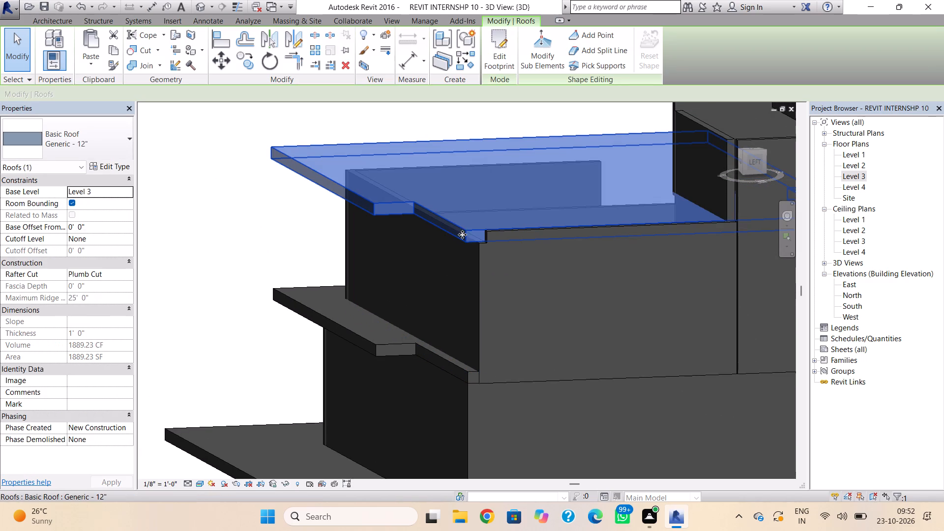
right_click_drag(464, 242, 574, 308, "shift")
scroll(582, 305, "down", 2)
middle_click_drag(581, 306, 430, 330)
right_click_drag(436, 315, 486, 283, "shift")
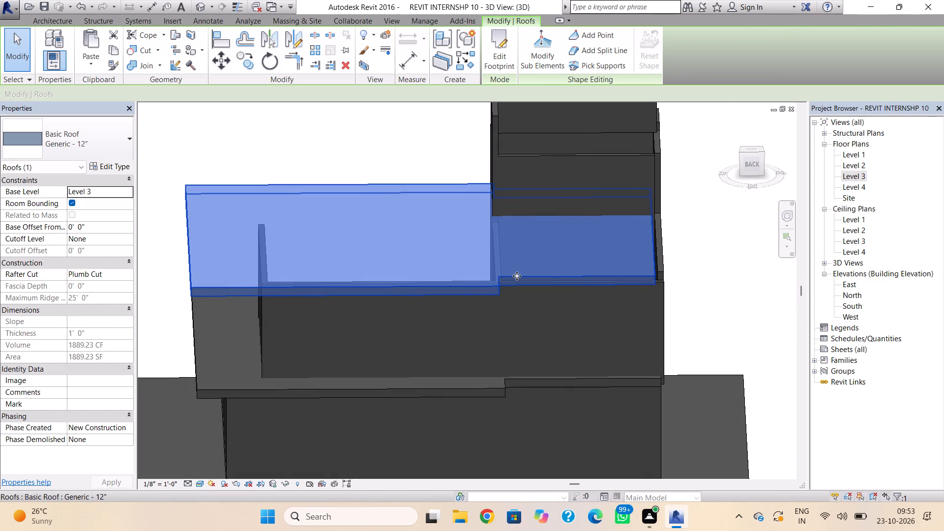
key("Escape")
scroll(551, 275, "up", 4)
middle_click_drag(547, 293, 376, 332)
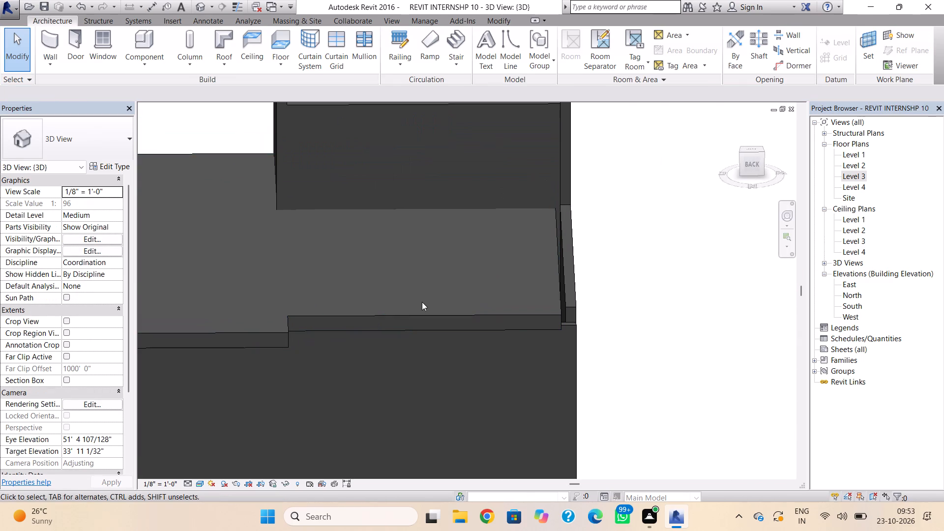
double_click(537, 316)
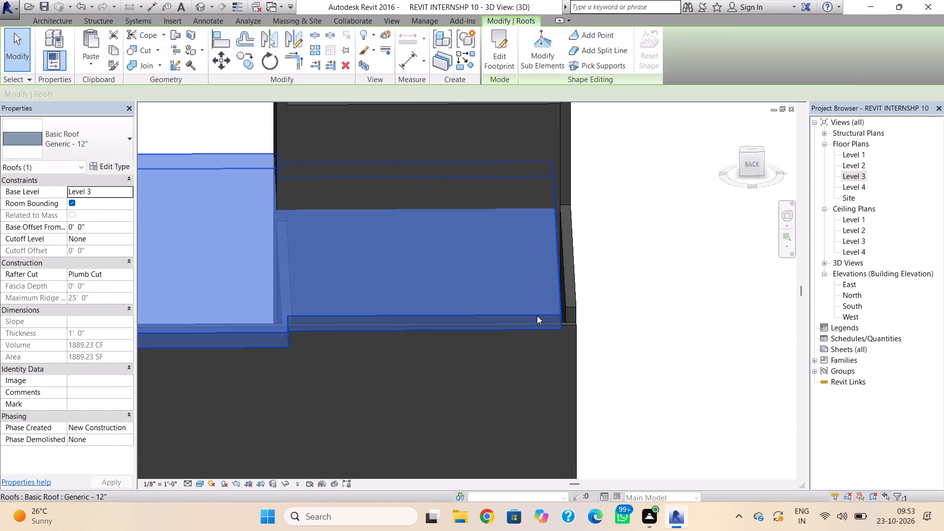
double_click(855, 175)
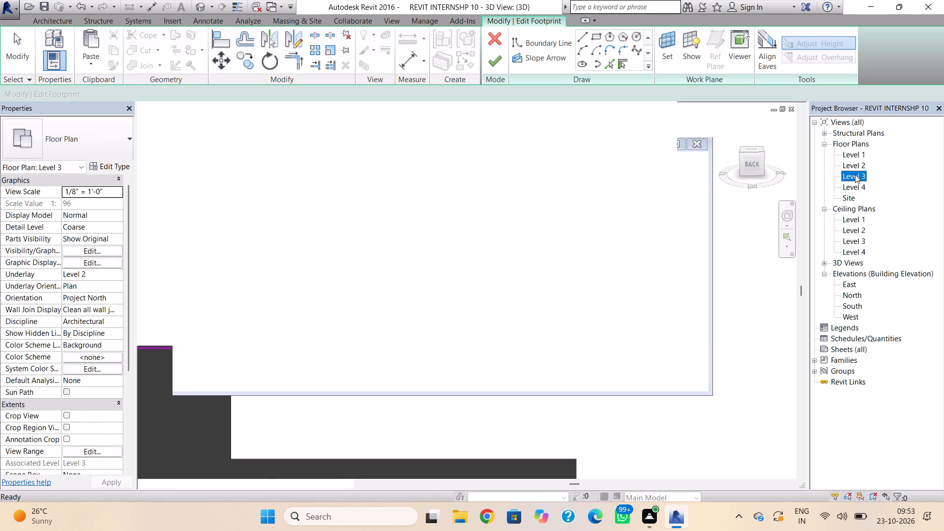
Move the roof's 32' 8" west boundary line outward to the side wall's outer face, finish the footprint, and accept attaching the highlighted walls.
scroll(665, 275, "down", 2)
middle_click_drag(631, 280, 619, 284)
scroll(450, 269, "up", 5)
left_click(472, 286)
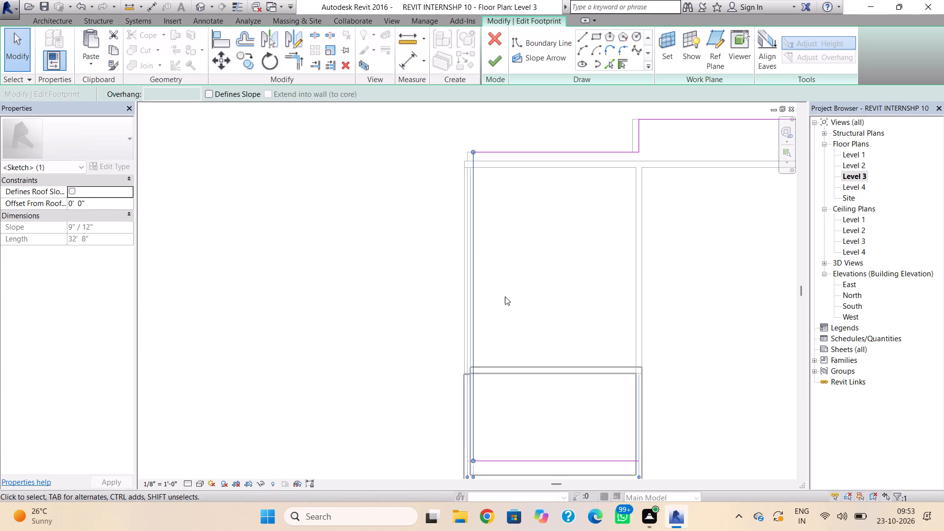
key("Left")
key("Left")
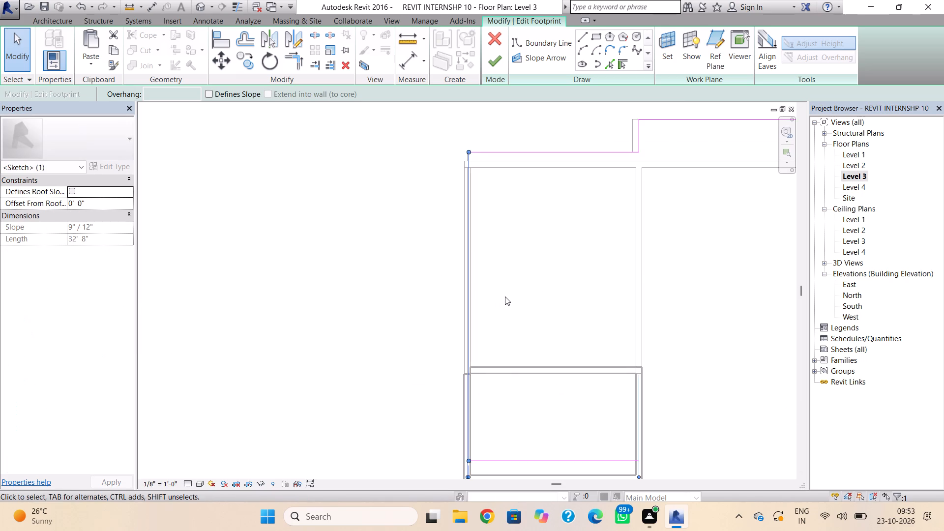
key("Left")
key("Left")
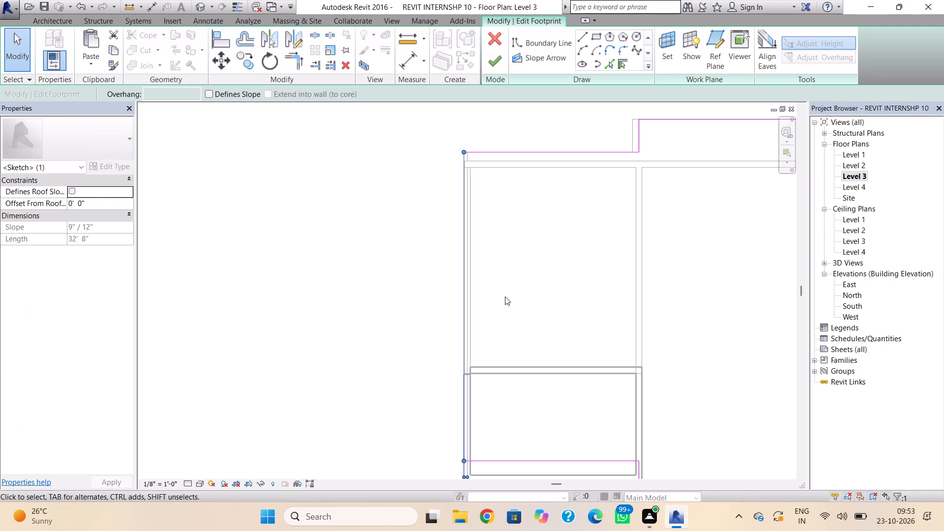
left_click(499, 64)
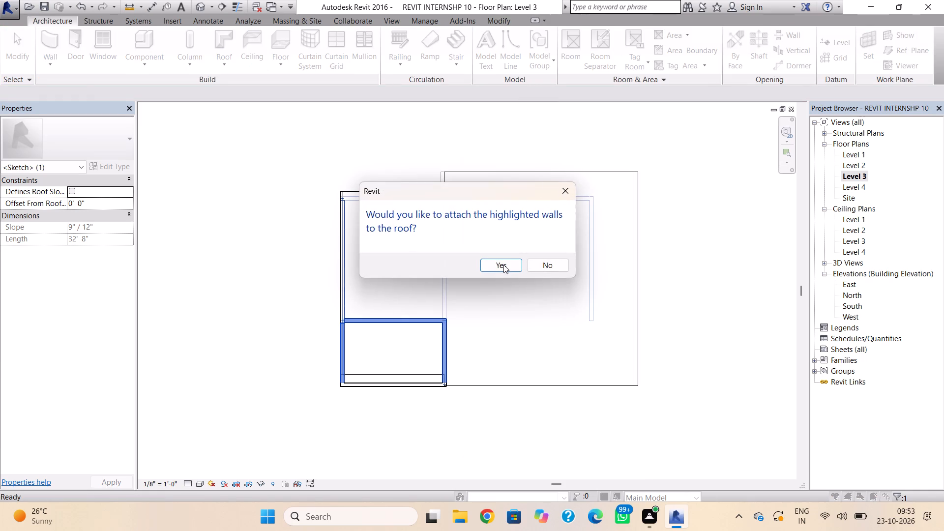
left_click(502, 265)
left_click_drag(899, 480, 901, 486)
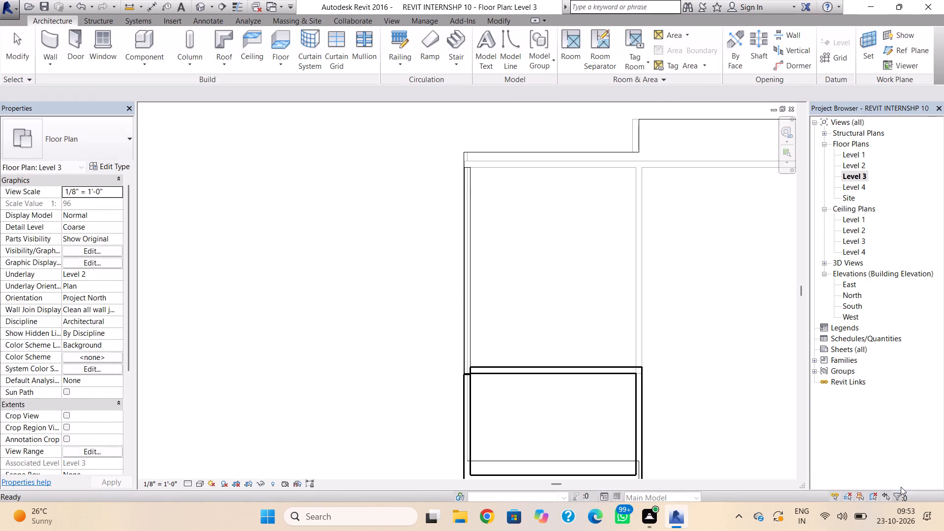
In the Level 3 floor plan, extend the north end of the room's 11' long Generic - 8" west wall to join the north wall.
left_click(199, 1)
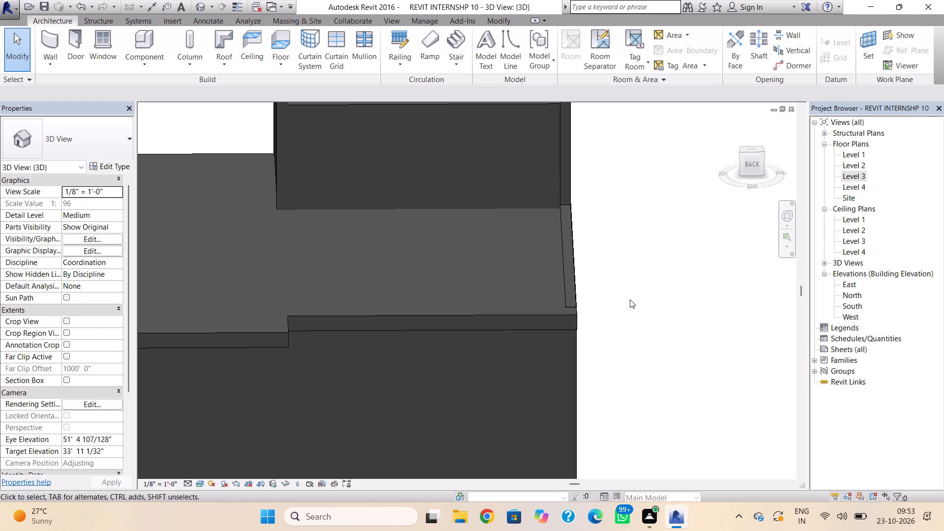
key("Escape")
right_click_drag(628, 302, 563, 304, "shift")
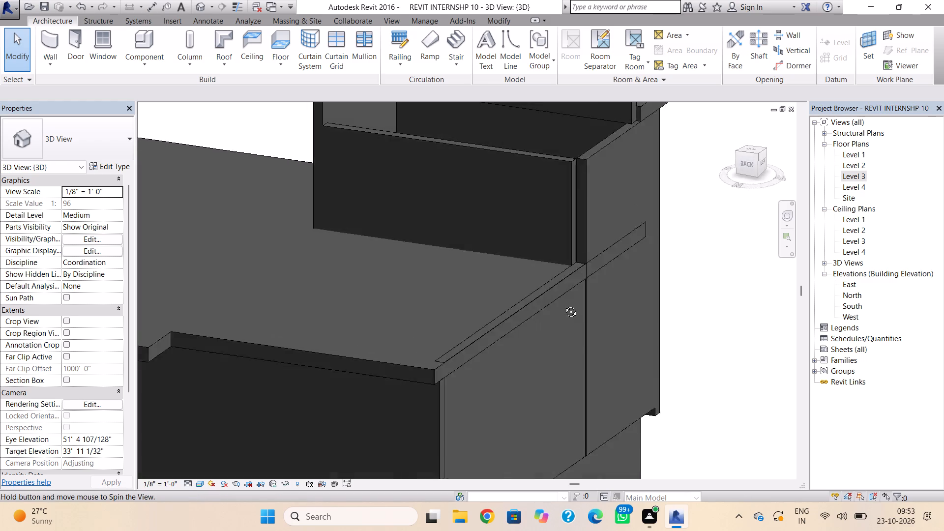
right_click_drag(563, 304, 525, 293, "shift")
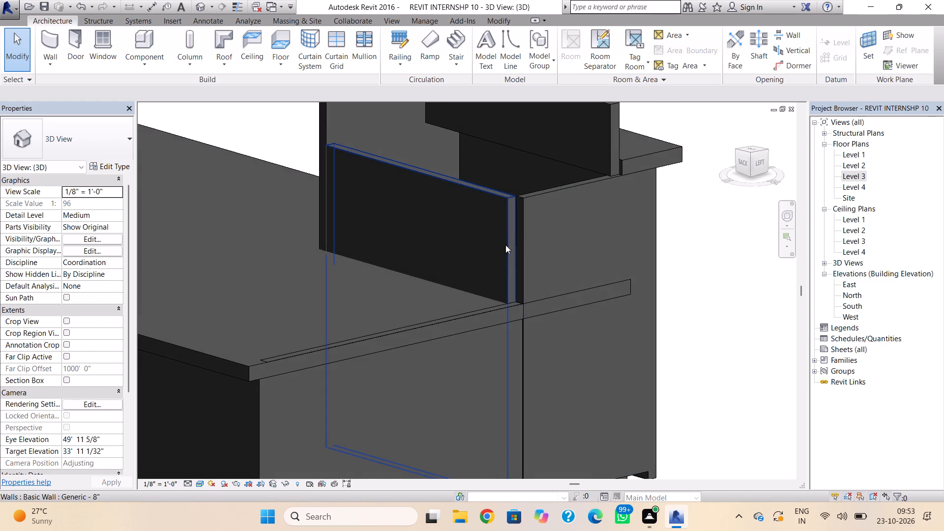
left_click(531, 240)
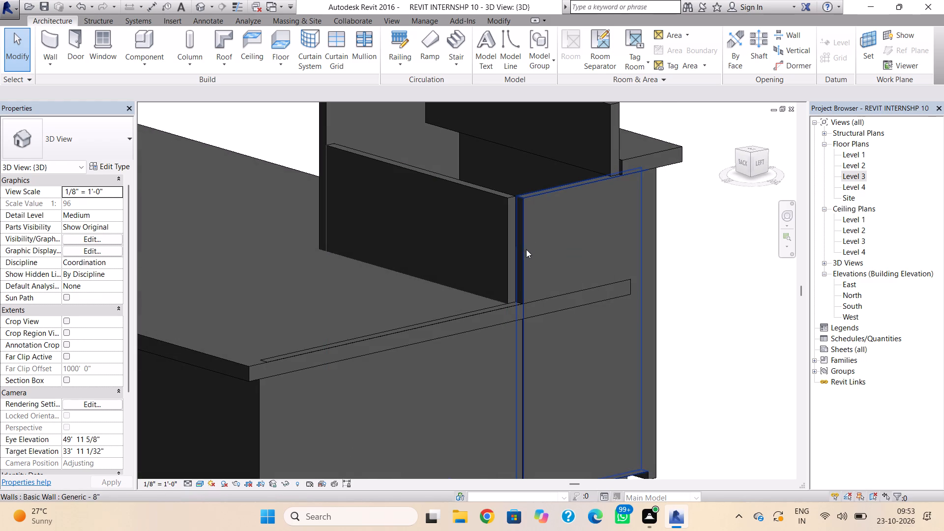
left_click(526, 249)
right_click_drag(563, 275, 528, 291, "shift")
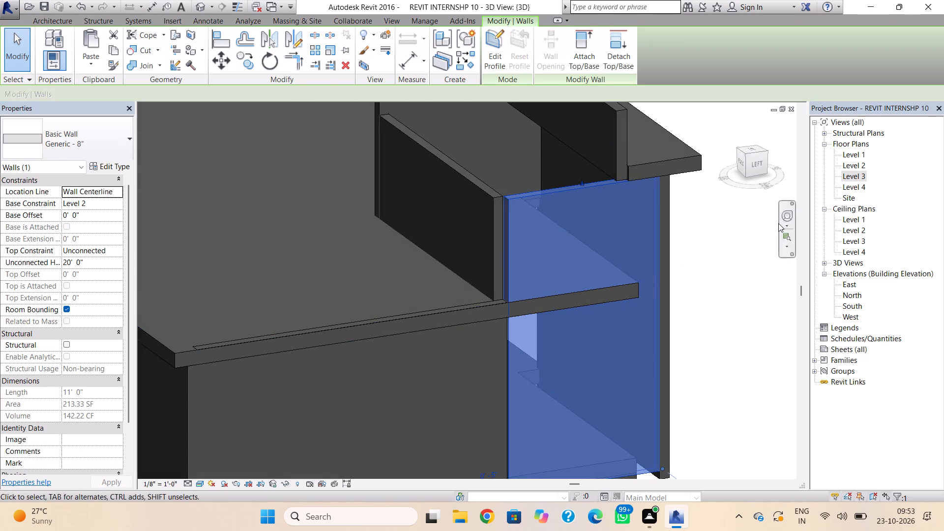
double_click(848, 175)
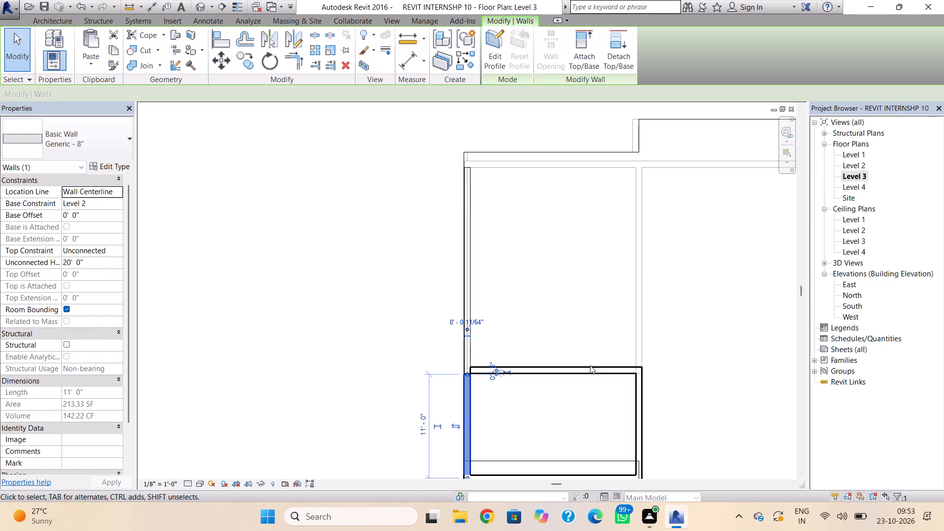
scroll(463, 403, "up", 4)
middle_click_drag(472, 391, 467, 333)
middle_click_drag(469, 394, 468, 358)
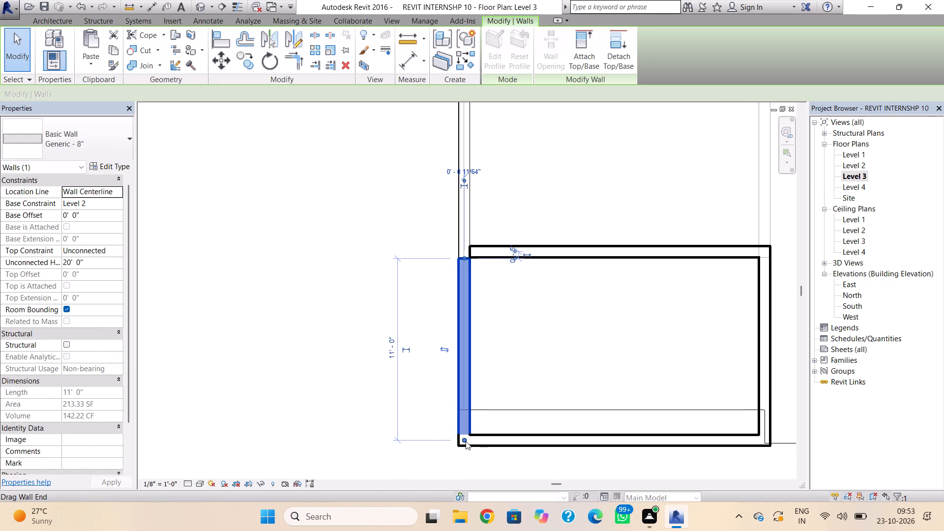
left_click_drag(466, 441, 469, 429)
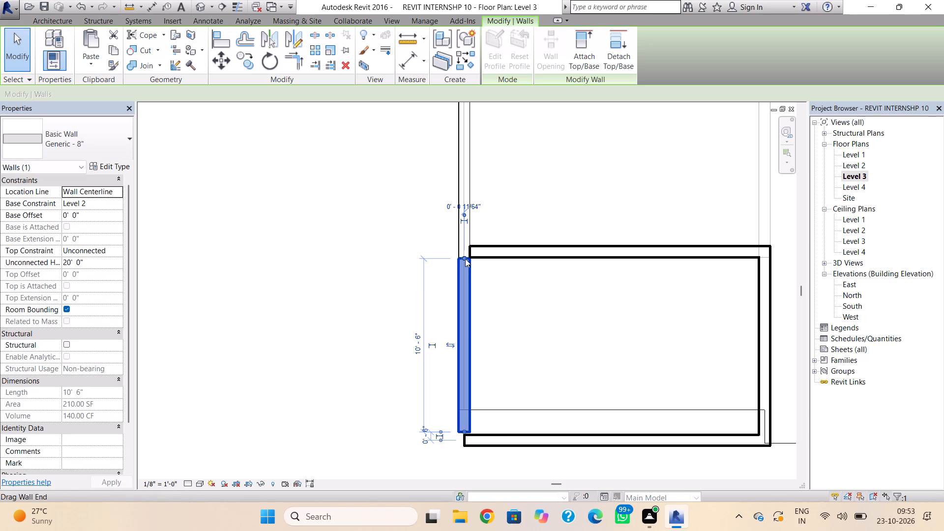
left_click_drag(465, 258, 464, 247)
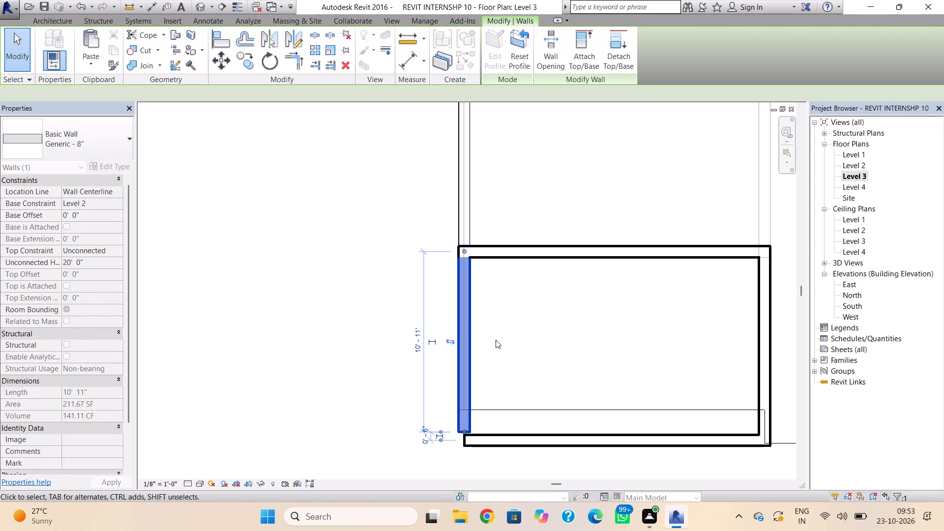
Extend the same west wall's south end to join the room's south wall, making the wall 11' 5" long.
left_click(496, 340)
left_click(462, 434)
left_click_drag(465, 431, 465, 440)
left_click(520, 384)
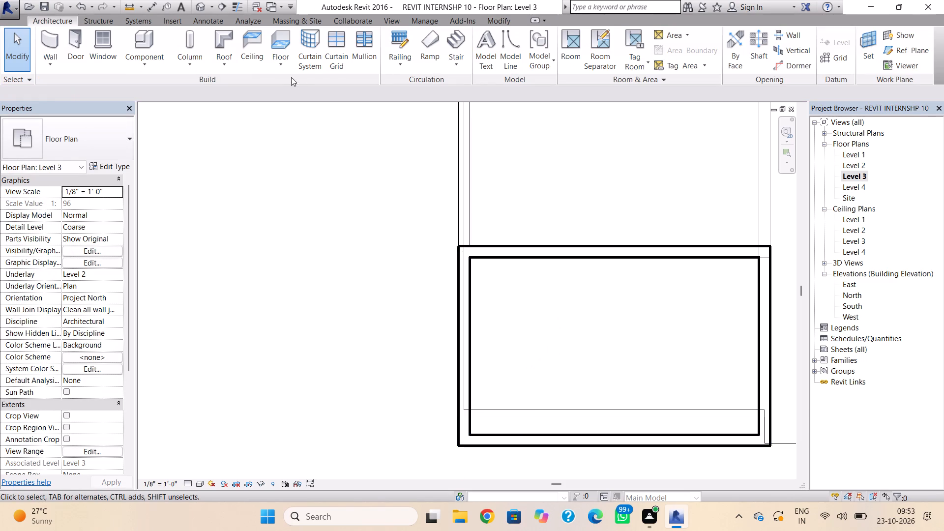
In the 3D view, raise the room's 18' 2" long north wall to the adjoining wall's top, about 24' 9" high.
left_click(203, 7)
scroll(517, 276, "down", 1)
middle_click_drag(518, 306, 510, 352)
right_click_drag(607, 278, 609, 281, "shift")
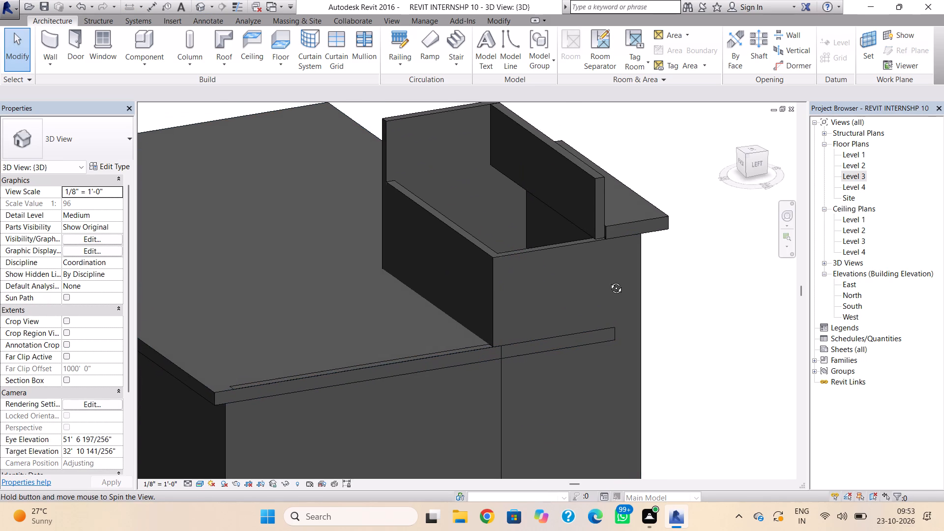
right_click_drag(609, 281, 608, 300, "shift")
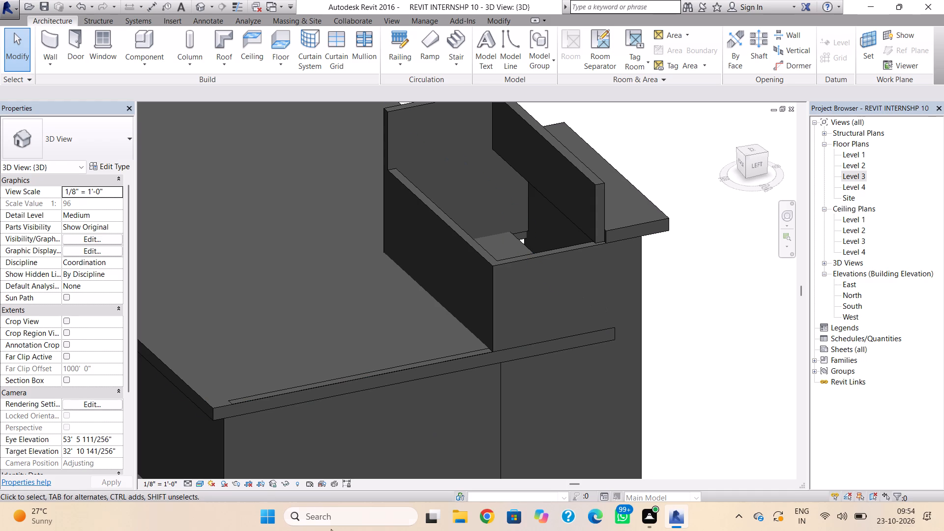
scroll(253, 458, "down", 3)
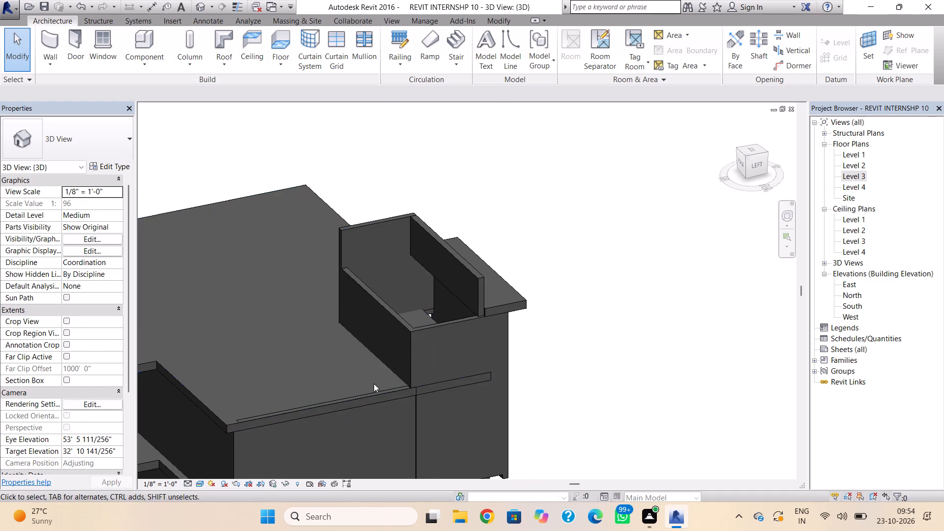
left_click(382, 308)
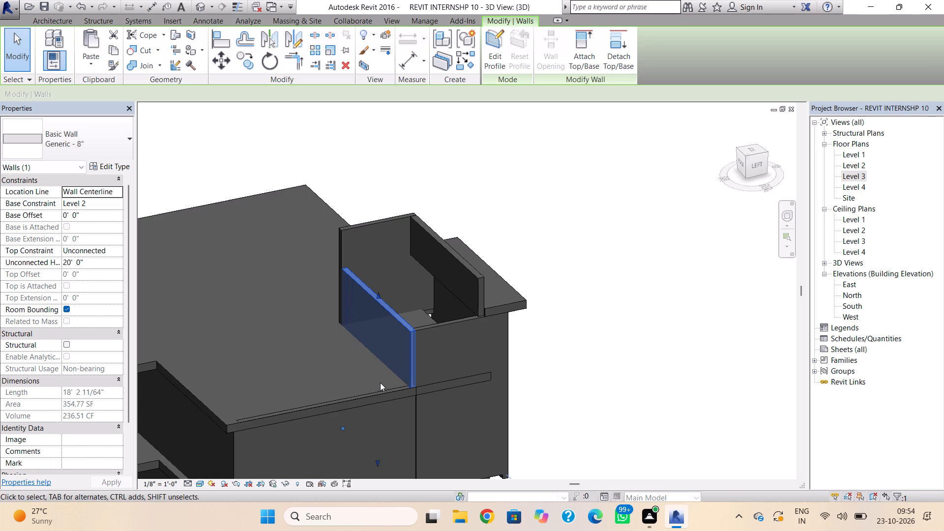
right_click_drag(379, 383, 488, 354, "shift")
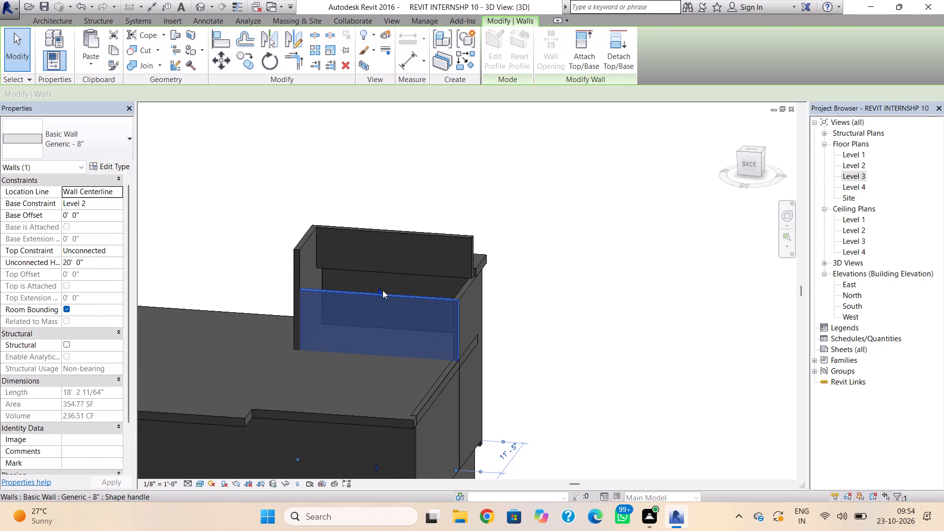
left_click_drag(383, 289, 371, 251)
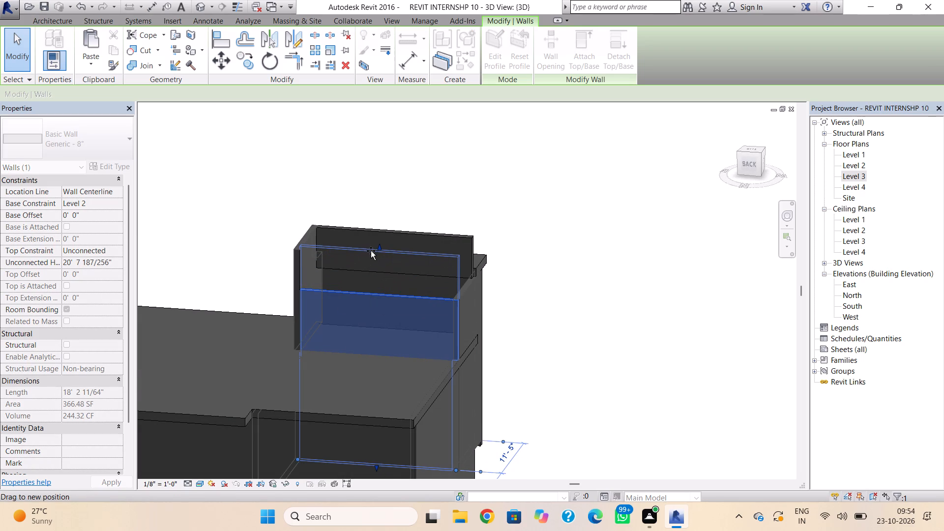
left_click_drag(371, 251, 371, 254)
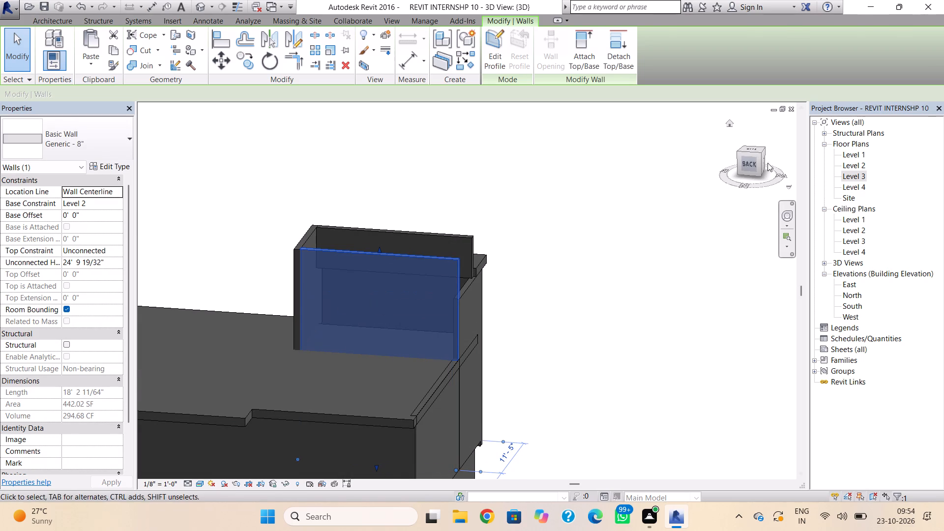
Examine from the back whether the raised north wall's top lines up with the neighbouring walls.
left_click(754, 166)
double_click(755, 168)
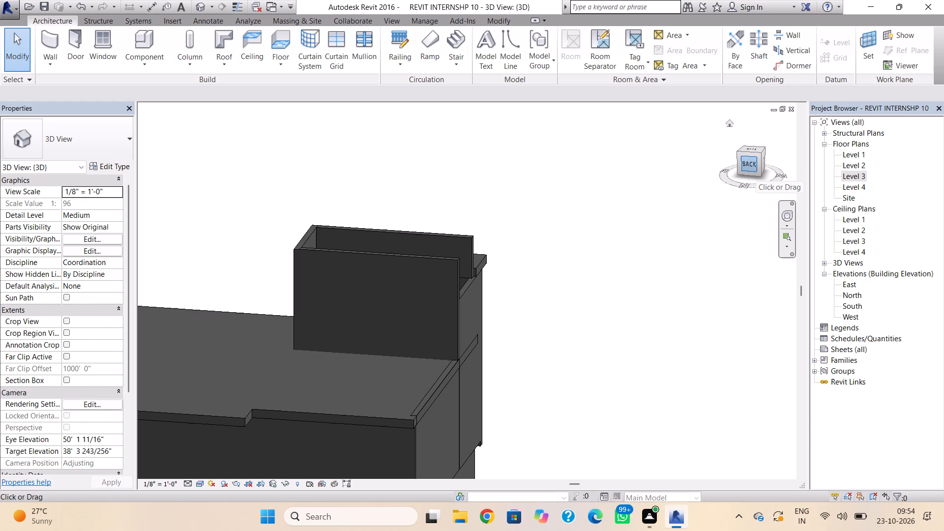
left_click(745, 181)
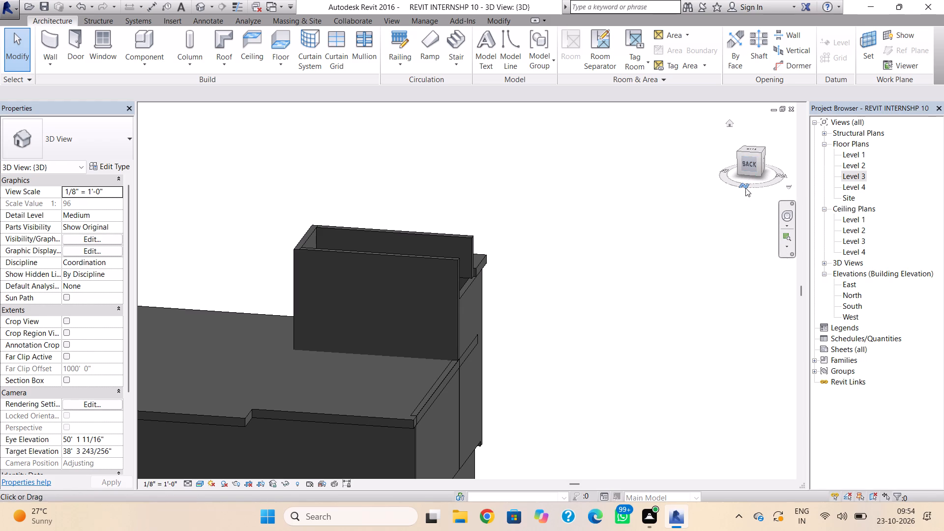
left_click(745, 188)
left_click_drag(757, 167, 764, 163)
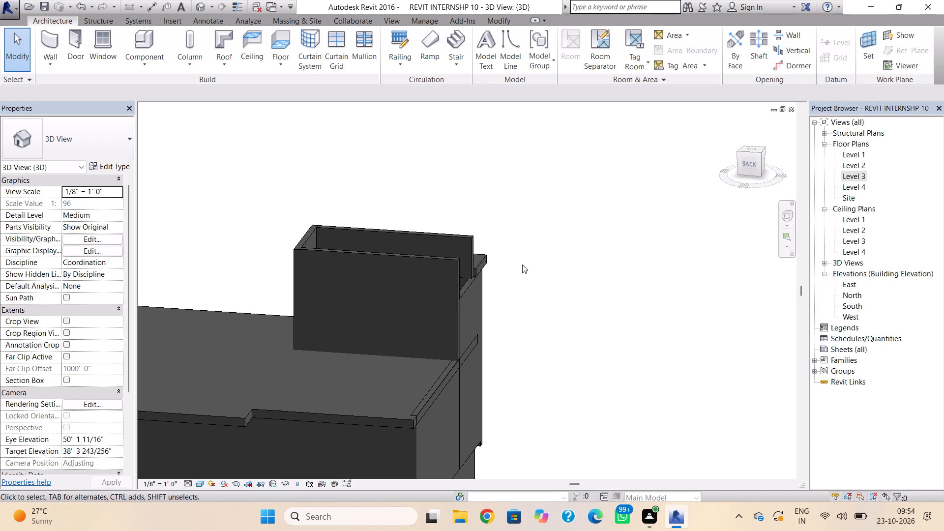
scroll(454, 269, "up", 3)
right_click_drag(429, 302, 466, 236, "shift")
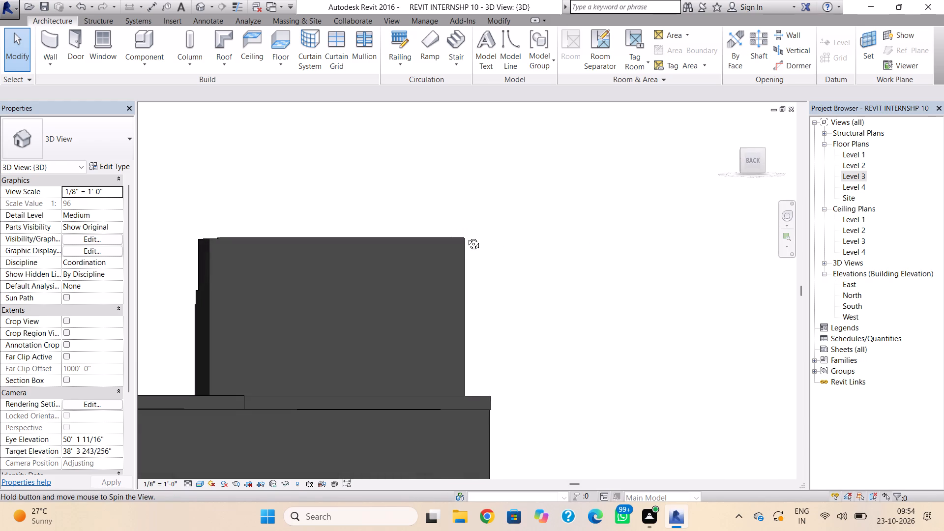
right_click_drag(466, 236, 450, 243, "shift")
left_click(423, 238)
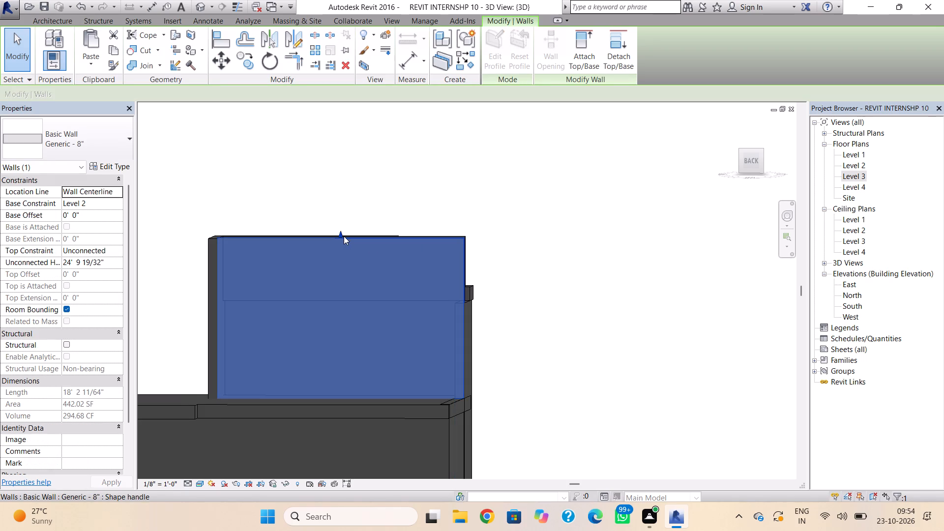
left_click(342, 236)
left_click(493, 218)
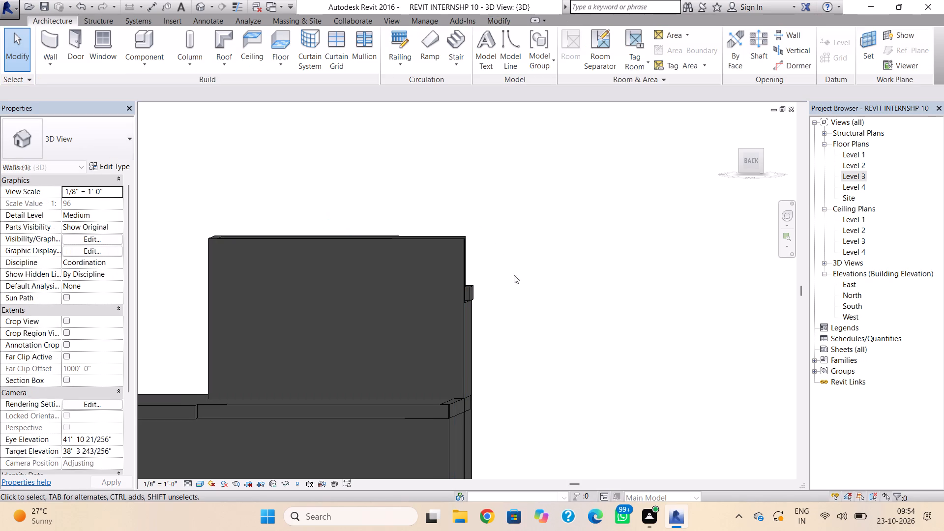
Examine the open west side of the upper room above the 11' 5" long side wall.
right_click_drag(646, 308, 465, 339, "shift")
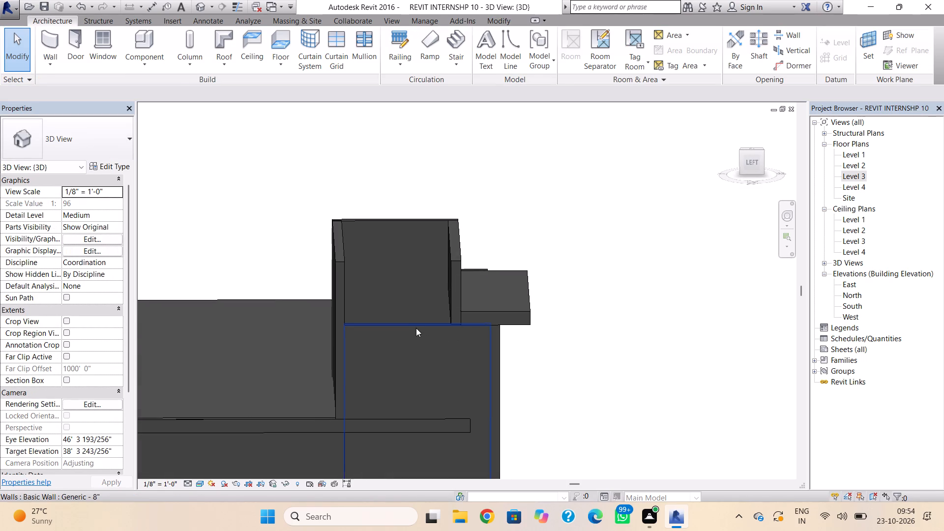
left_click(415, 327)
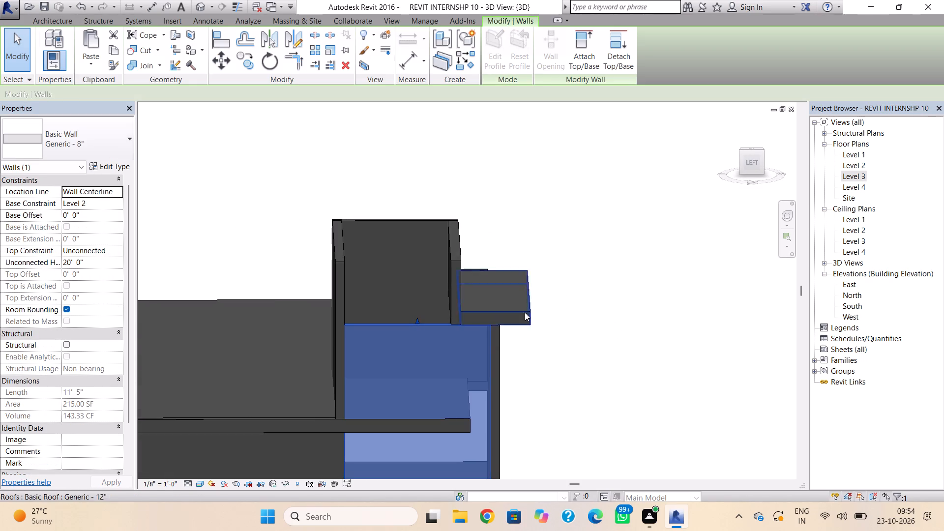
left_click(659, 280)
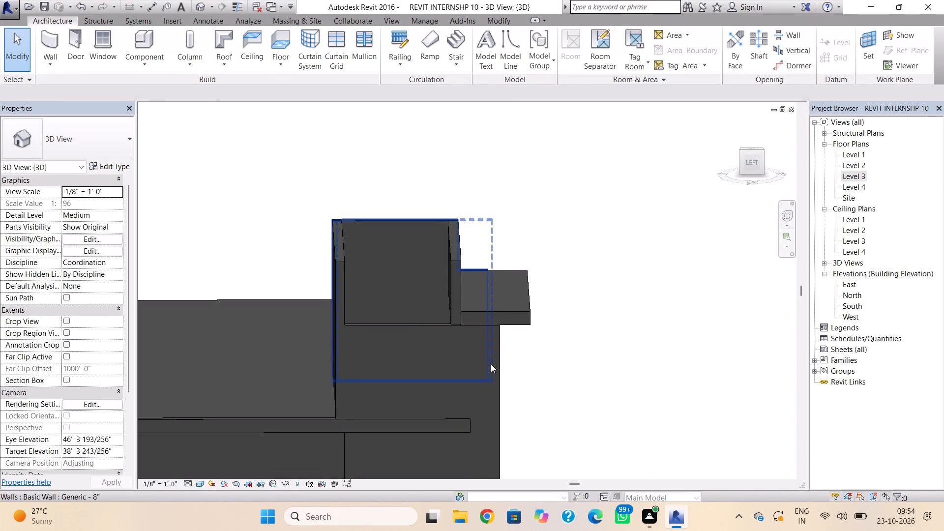
left_click(421, 326)
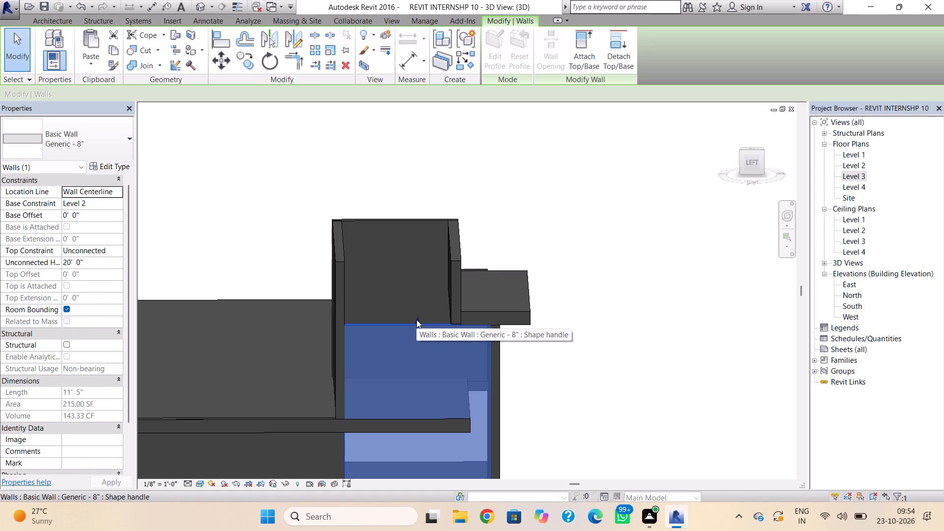
key("Escape")
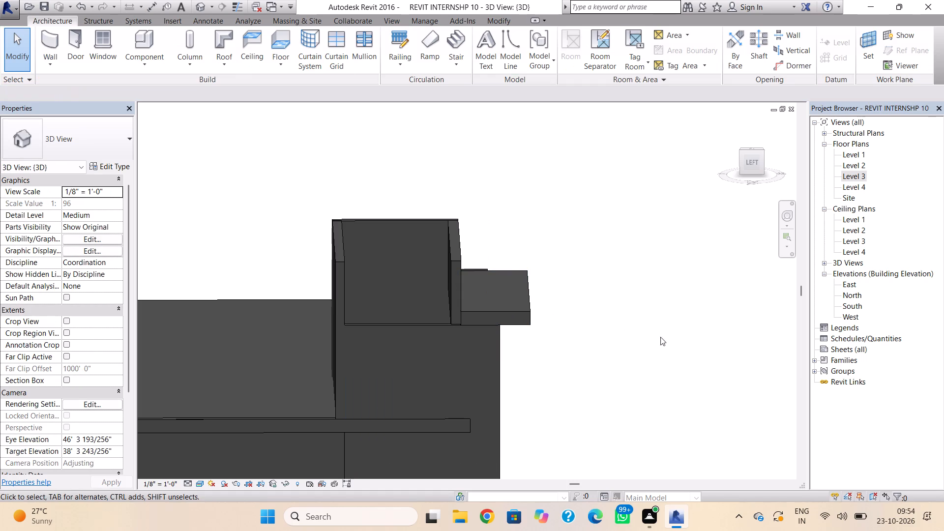
right_click_drag(652, 401, 791, 514, "shift")
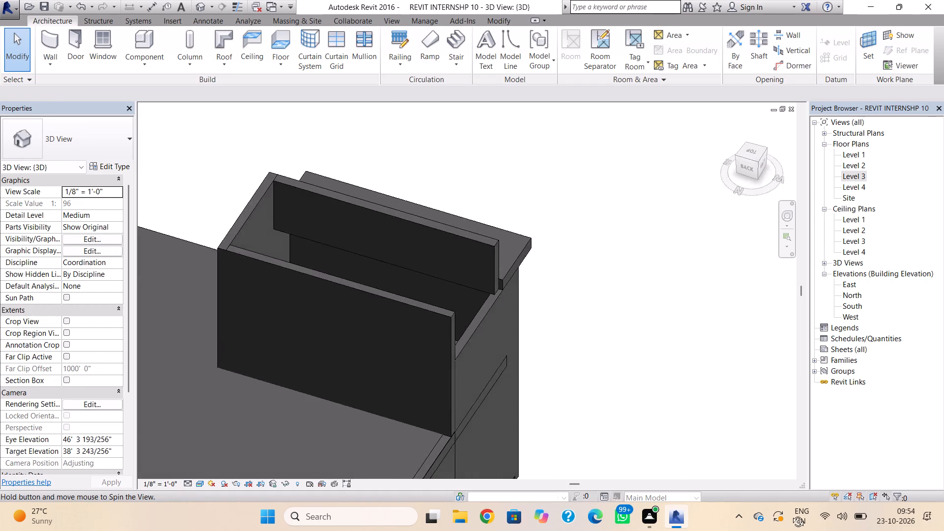
right_click_drag(791, 514, 767, 530, "shift")
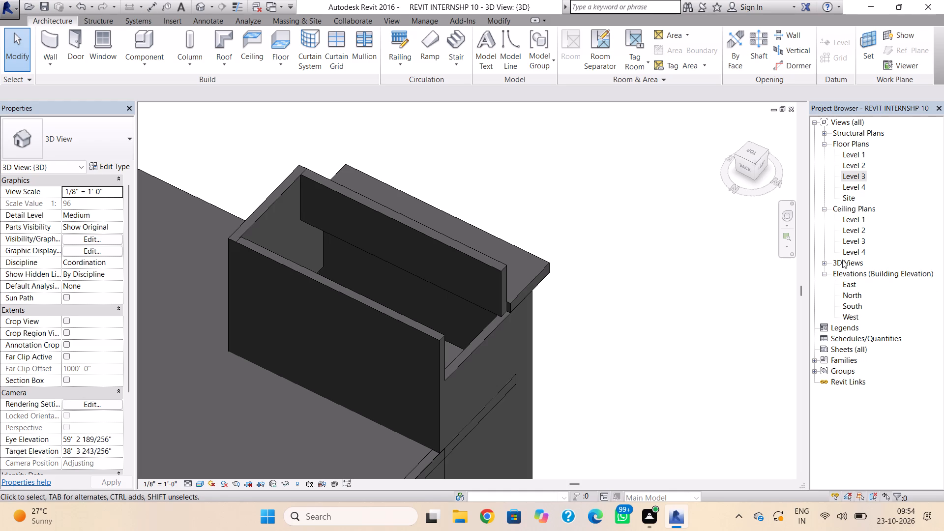
On Level 4, draw a Generic - 8" - Filled wall about 8' 6 1/2" long closing the room's west side between the north and south walls.
double_click(844, 178)
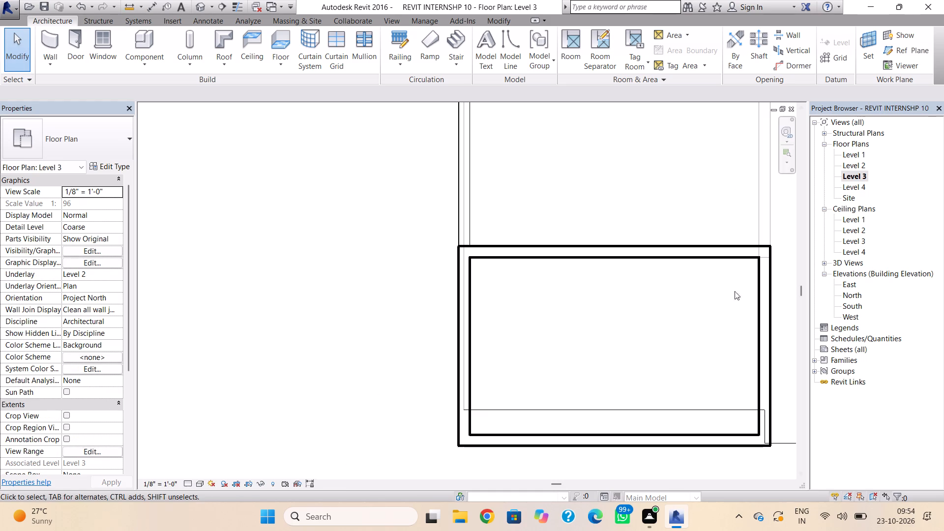
scroll(718, 319, "down", 1)
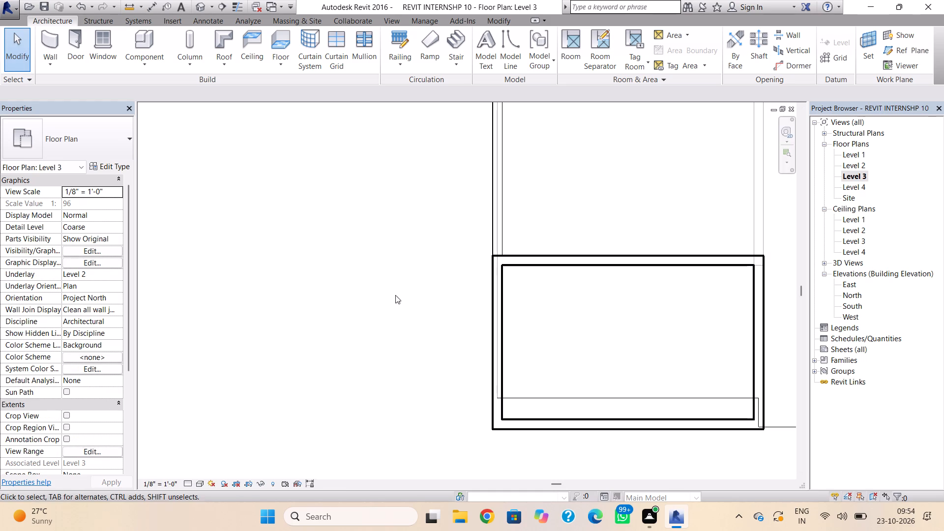
left_click_drag(53, 48, 57, 59)
double_click(846, 186)
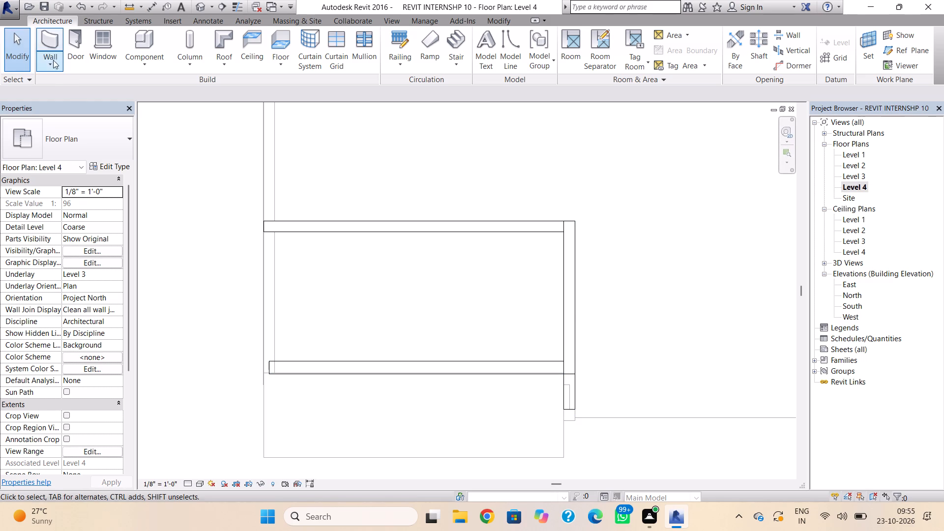
left_click(46, 44)
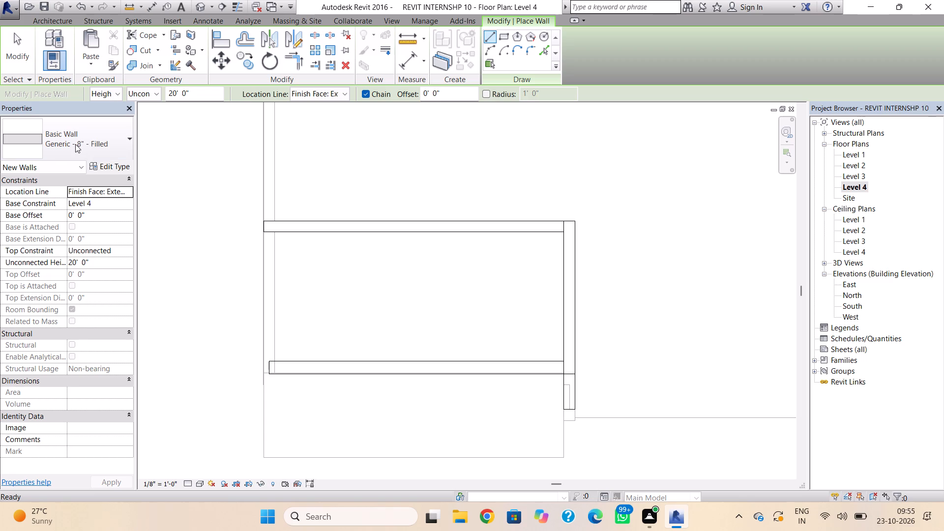
left_click(75, 144)
left_click(104, 191)
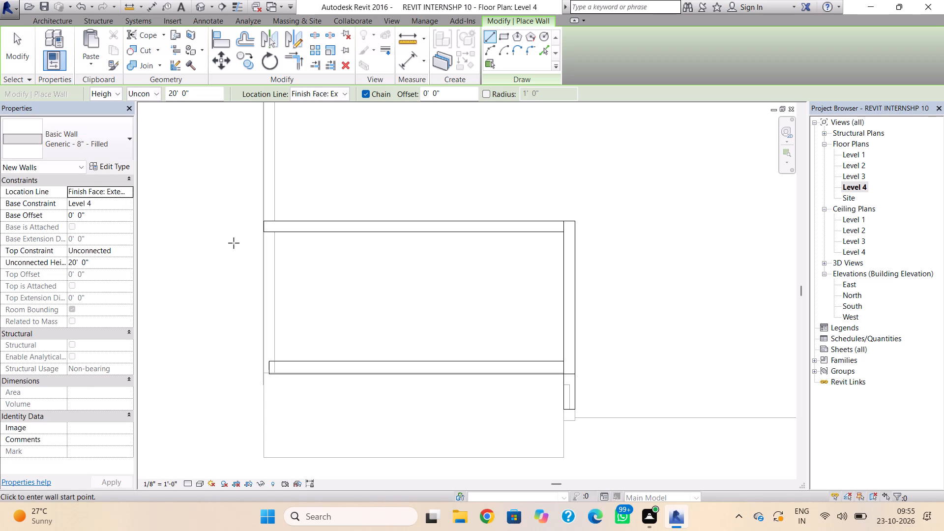
left_click(267, 233)
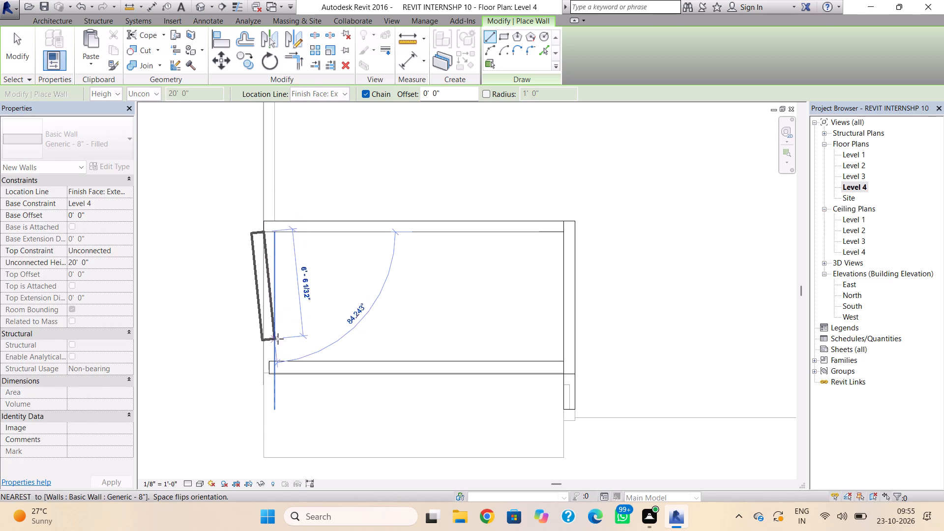
key("space")
left_click(263, 373)
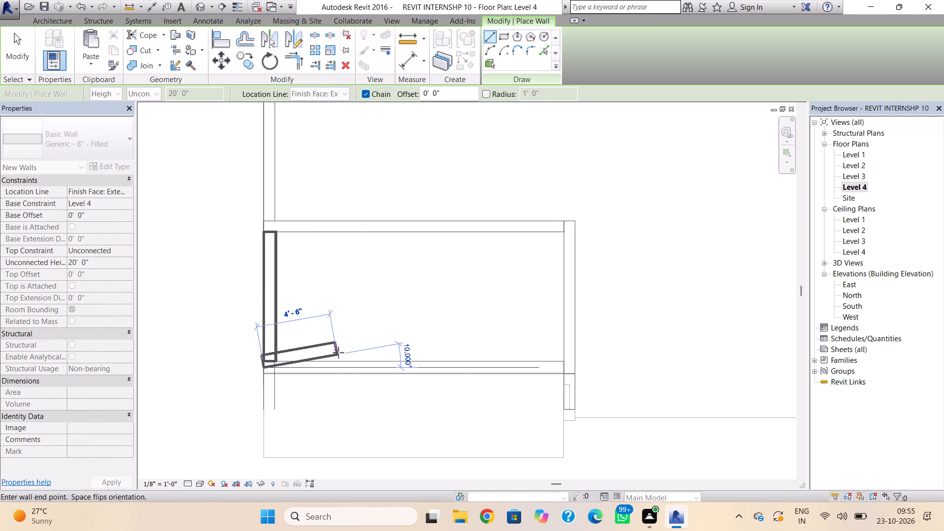
key("Escape")
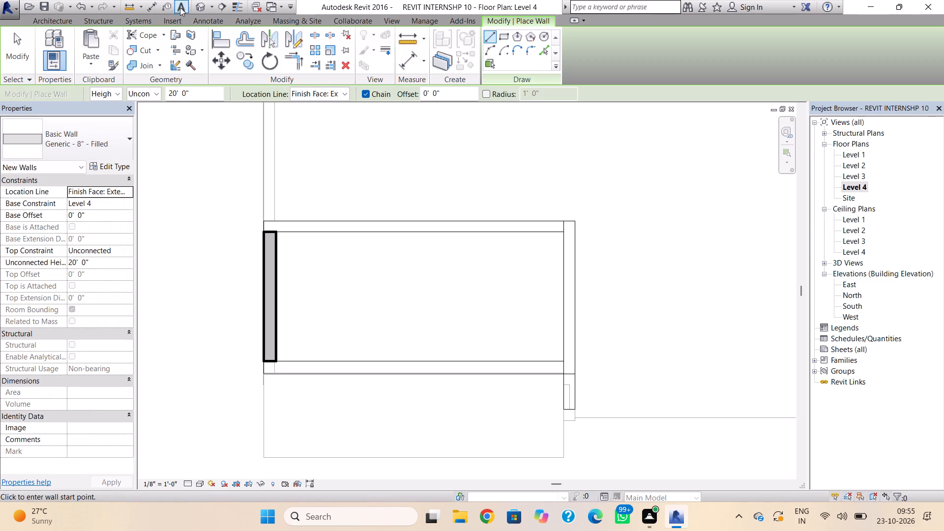
In 3D, extend the new west wall's base down to a -4' 0" offset and lower its top to the adjoining walls' top.
left_click(202, 5)
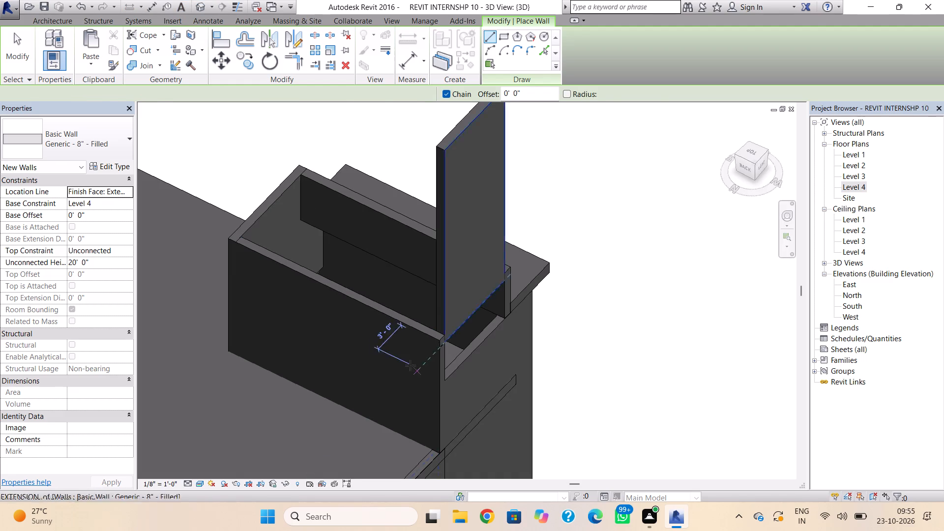
right_click_drag(410, 368, 312, 285, "shift")
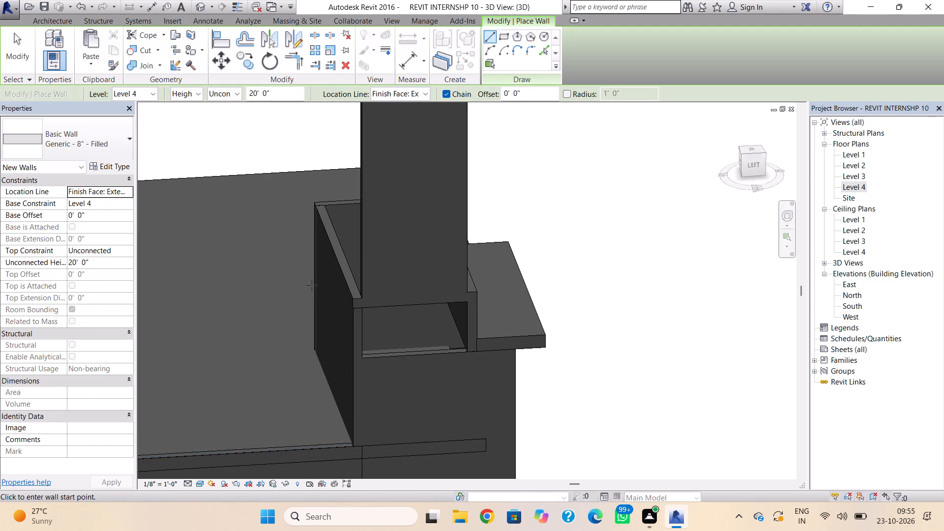
scroll(312, 285, "down", 1)
middle_click_drag(312, 302, 299, 407)
key("Escape")
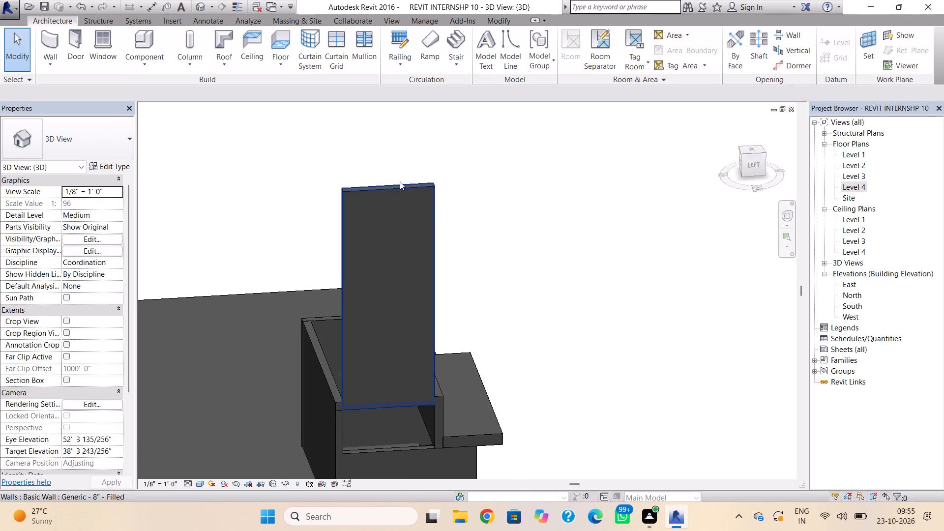
left_click(400, 181)
left_click_drag(388, 404, 391, 446)
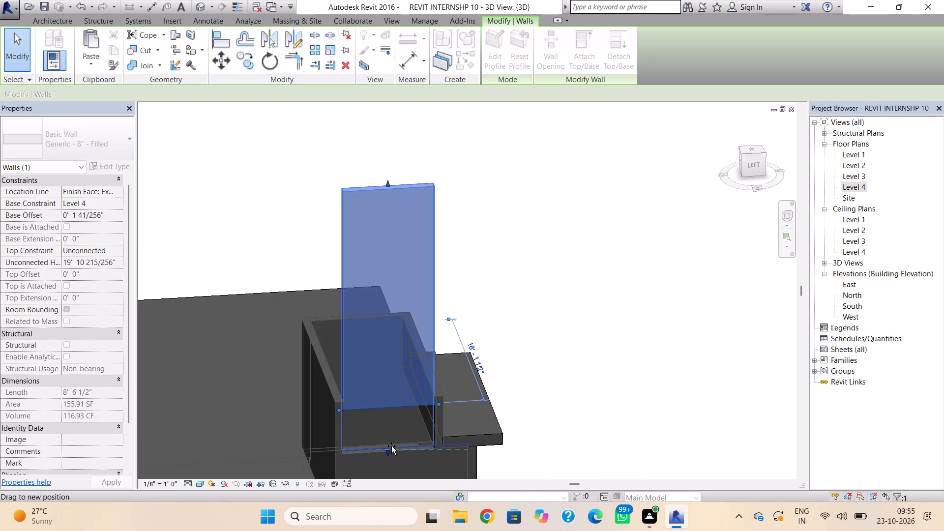
left_click_drag(391, 446, 392, 446)
left_click_drag(386, 180, 390, 220)
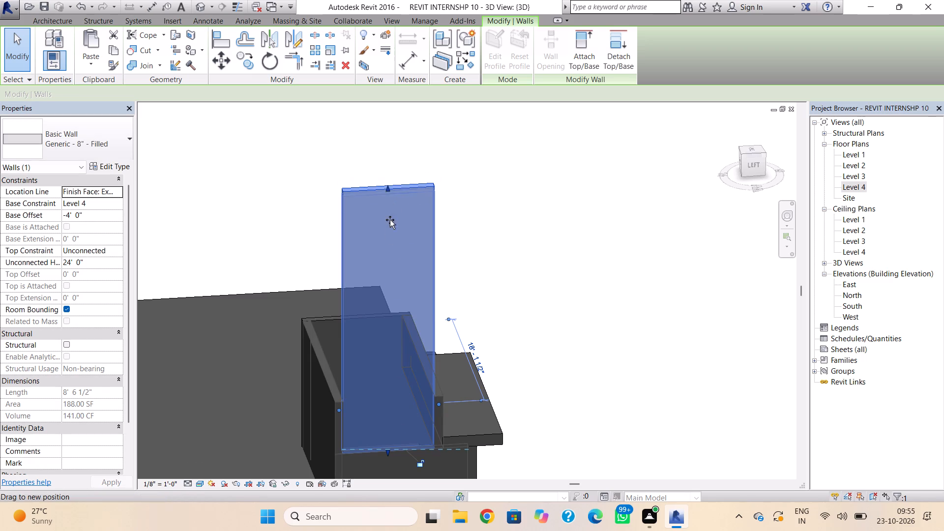
left_click_drag(390, 220, 393, 398)
key("Escape")
Delete the narrow Generic - 12" roof strip projecting along the upper room's south side.
right_click_drag(544, 391, 540, 312, "shift")
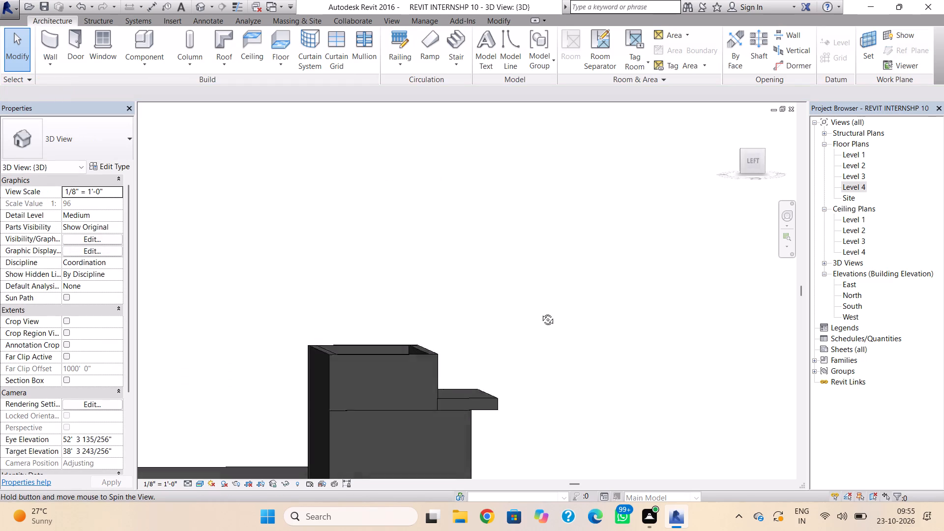
right_click_drag(540, 312, 524, 313, "shift")
scroll(560, 350, "down", 1)
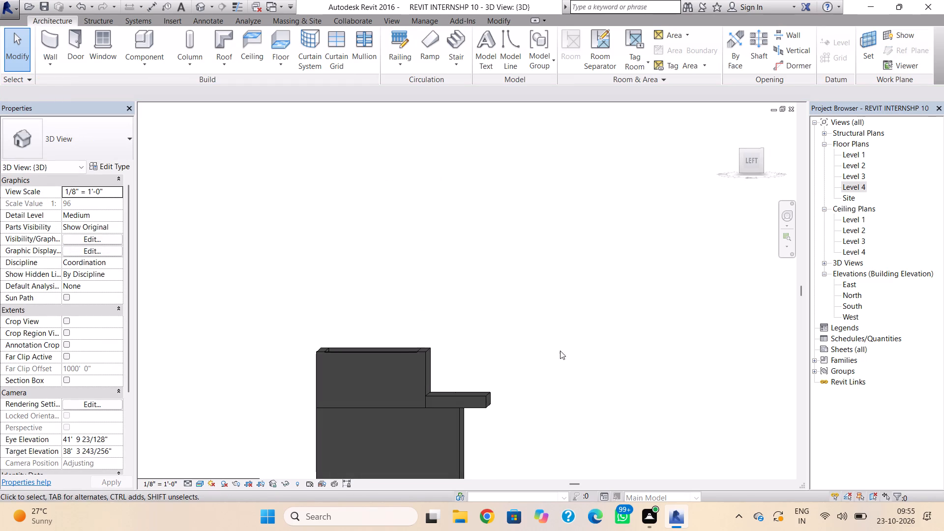
scroll(560, 351, "down", 2)
middle_click_drag(558, 358, 573, 363)
right_click_drag(586, 366, 438, 473, "shift")
scroll(446, 430, "down", 1)
middle_click_drag(449, 418, 451, 407)
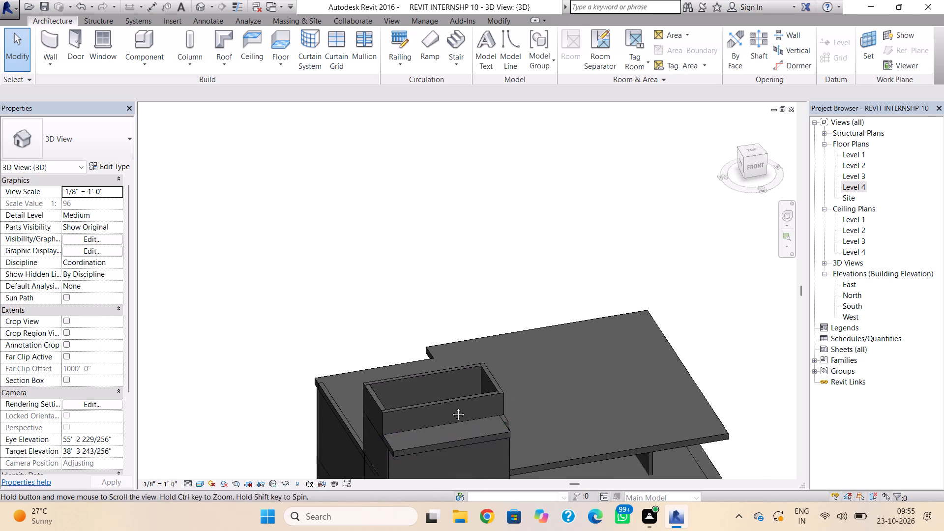
middle_click_drag(451, 407, 476, 367)
right_click_drag(479, 374, 360, 405, "shift")
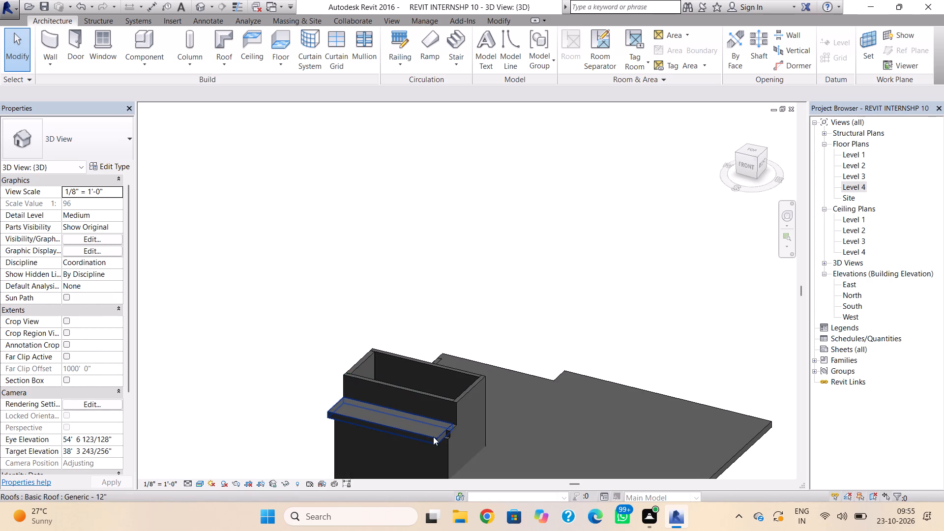
left_click(433, 437)
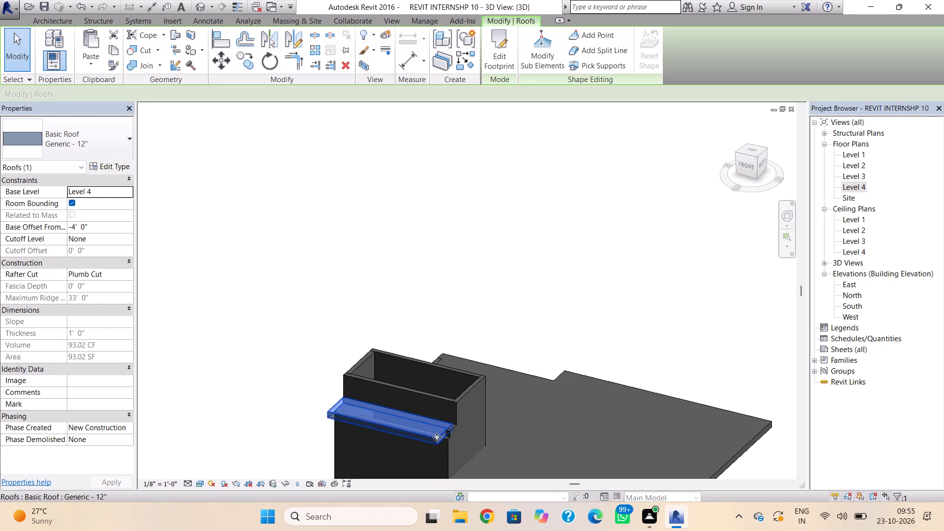
scroll(443, 446, "up", 3)
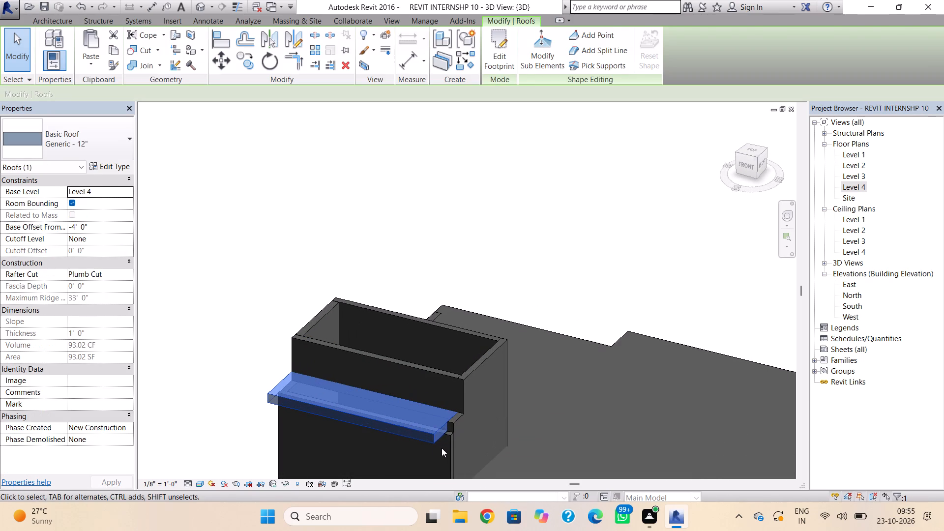
key("Delete")
Lower the notched east wall's top to the outer south wall's top, making its unconnected height about 7' 2".
scroll(472, 451, "up", 3)
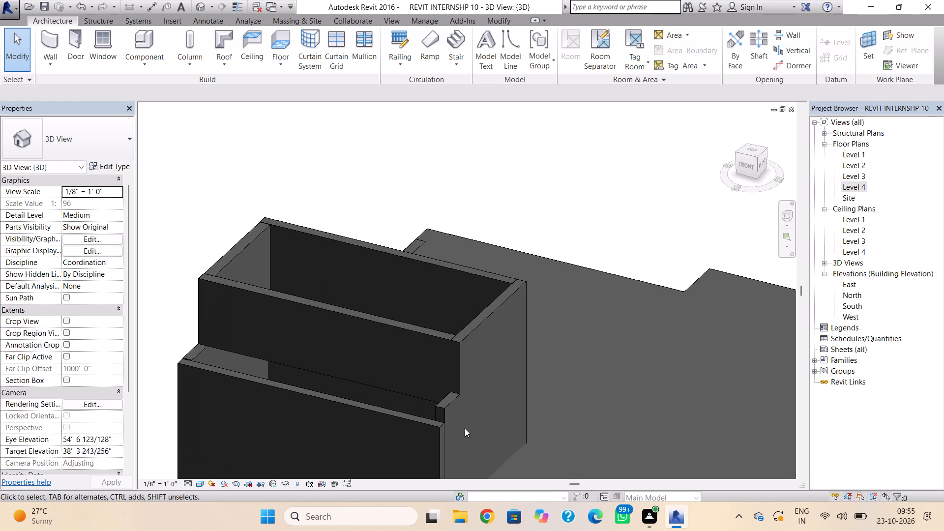
left_click(442, 407)
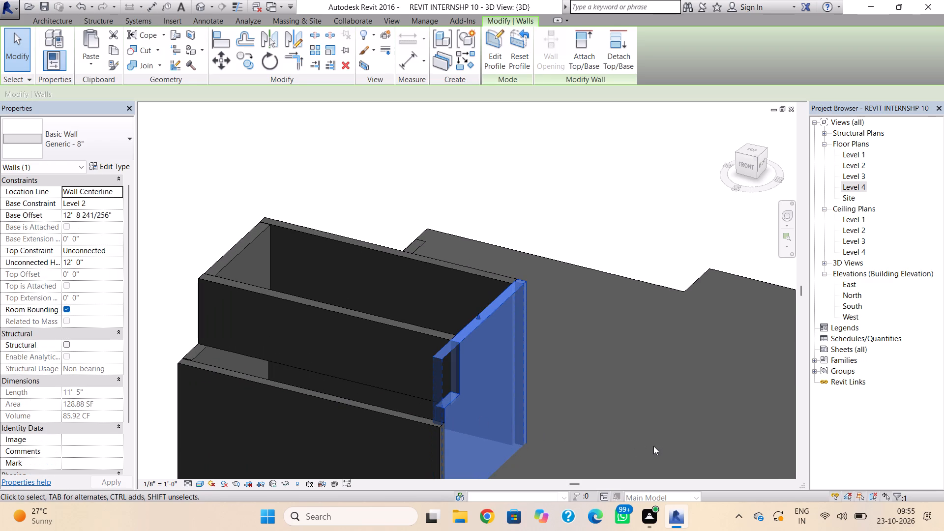
left_click_drag(479, 313, 493, 370)
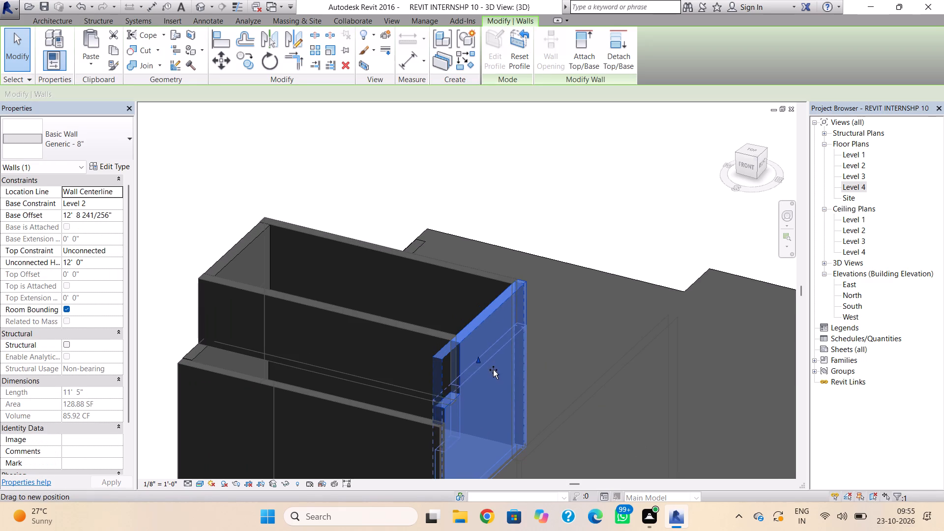
left_click_drag(493, 370, 498, 386)
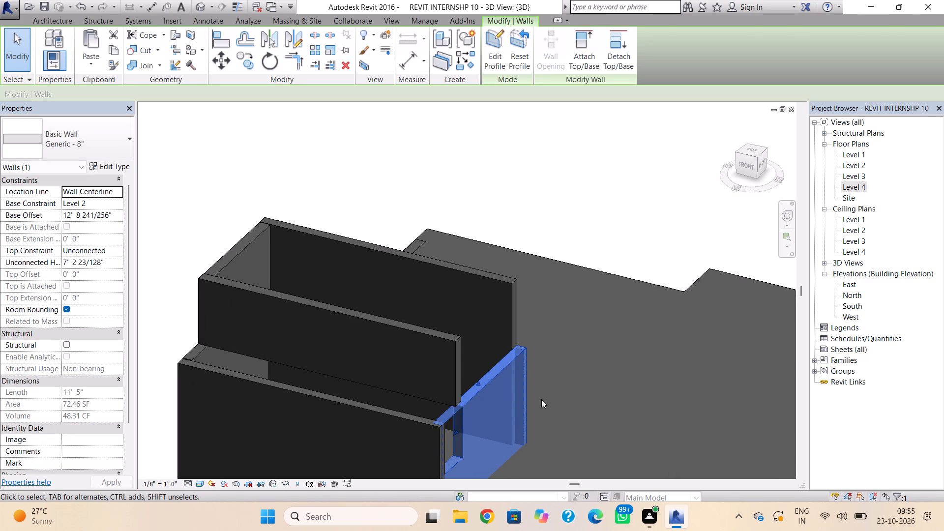
key("Escape")
Close the notch in the east wall by moving its vertical edge out to the outer south wall.
scroll(541, 405, "down", 1)
right_click_drag(563, 423, 548, 423, "shift")
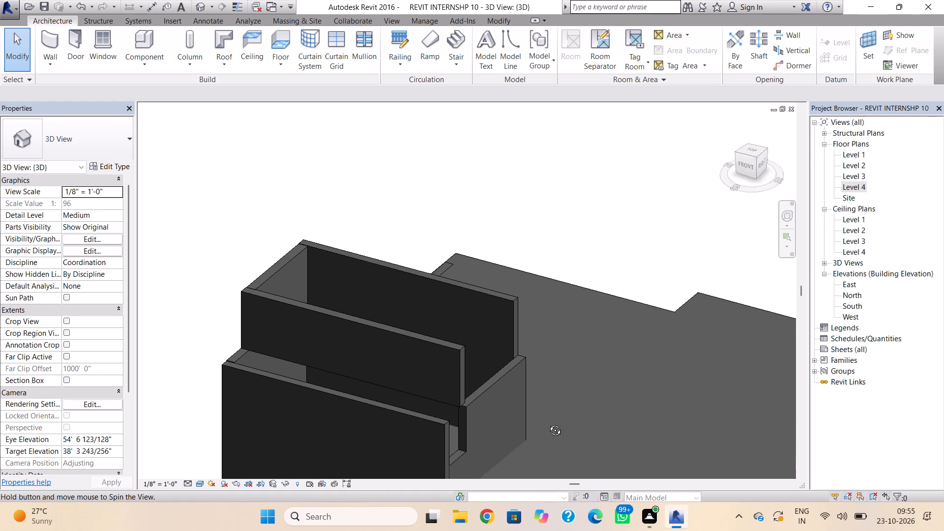
right_click_drag(548, 423, 466, 362, "shift")
left_click(330, 398)
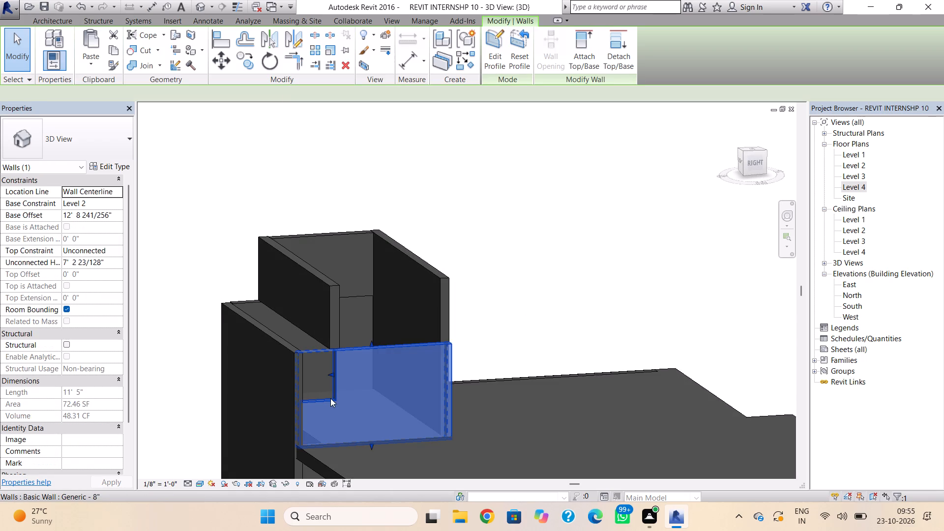
left_click_drag(330, 376, 306, 380)
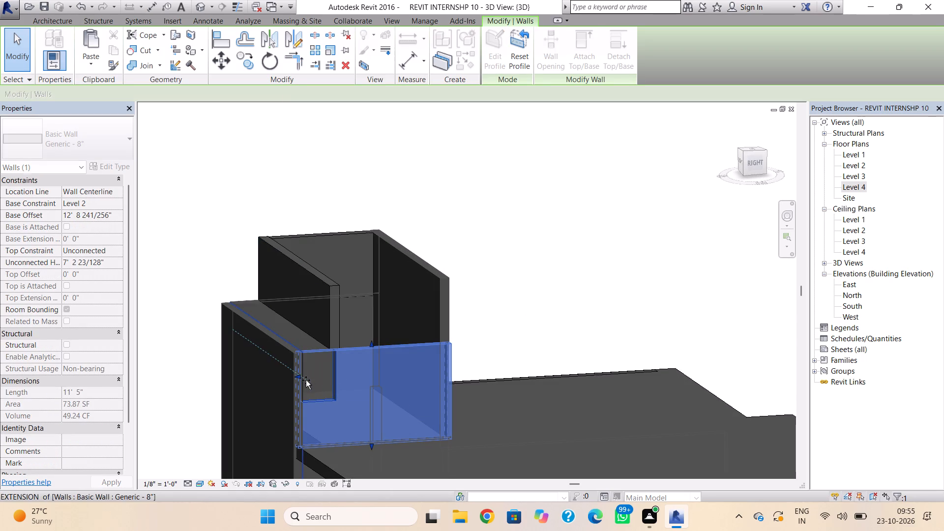
left_click_drag(306, 380, 304, 381)
left_click(654, 390)
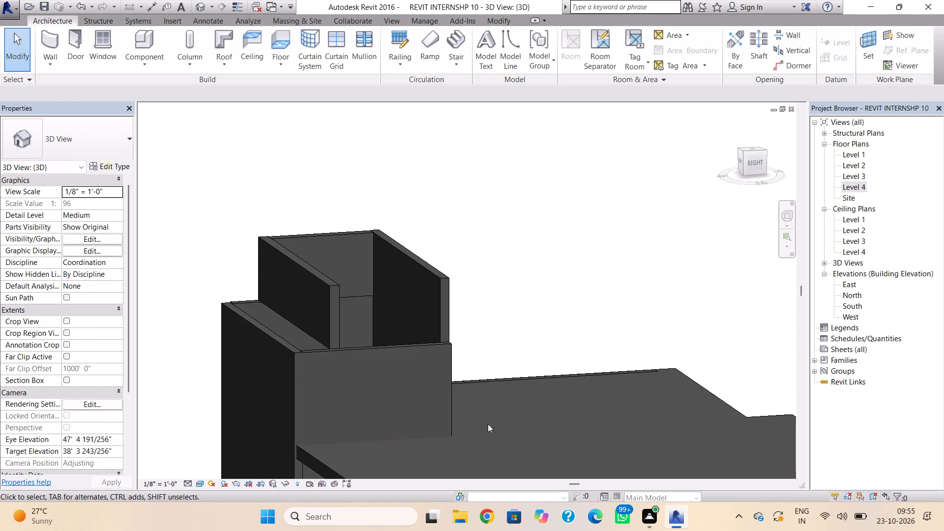
Examine the upper room from the south, west and east, checking how the west side wall's top meets the upper walls.
right_click_drag(624, 398, 588, 358, "shift")
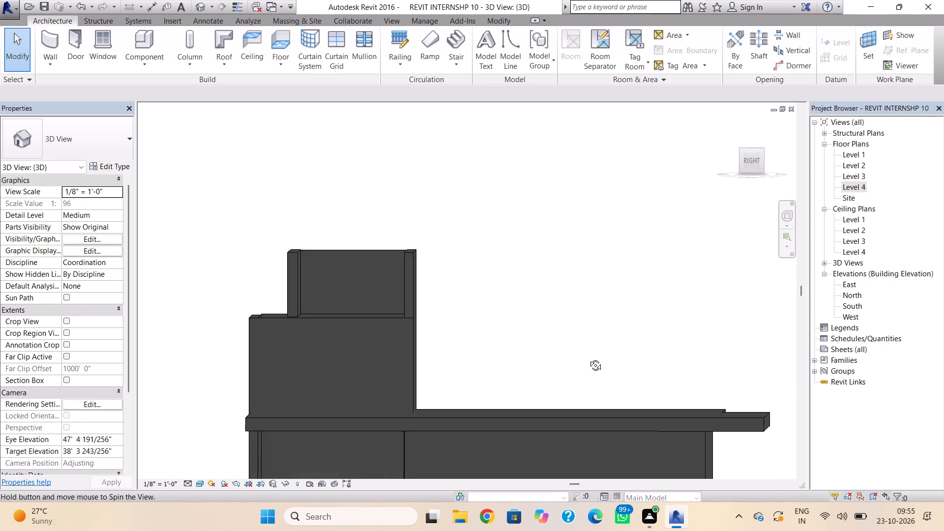
right_click_drag(588, 358, 848, 385, "shift")
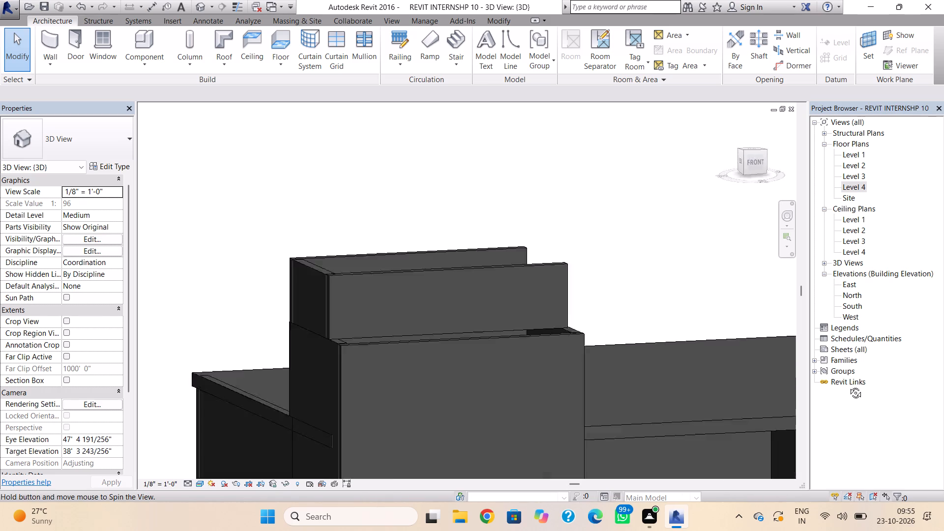
right_click_drag(848, 385, 942, 368, "shift")
right_click_drag(537, 358, 562, 347, "shift")
left_click(546, 317)
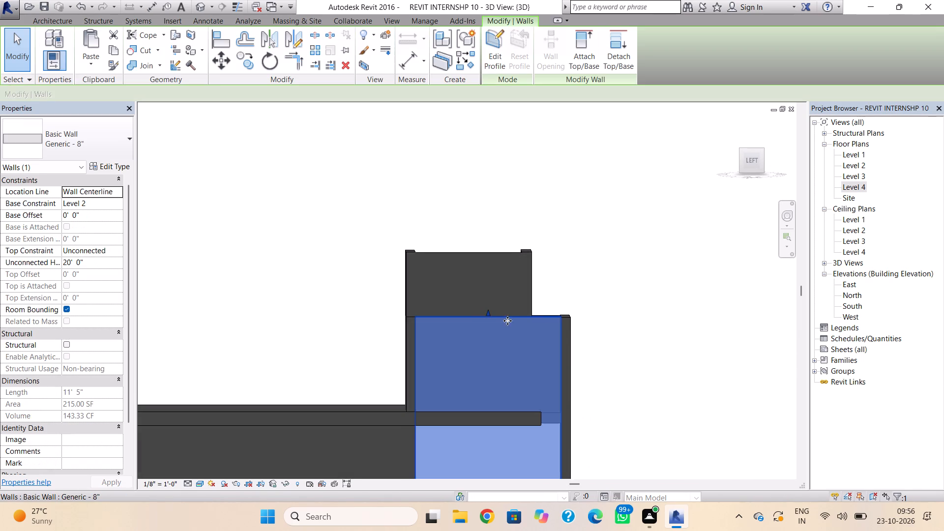
left_click(489, 314)
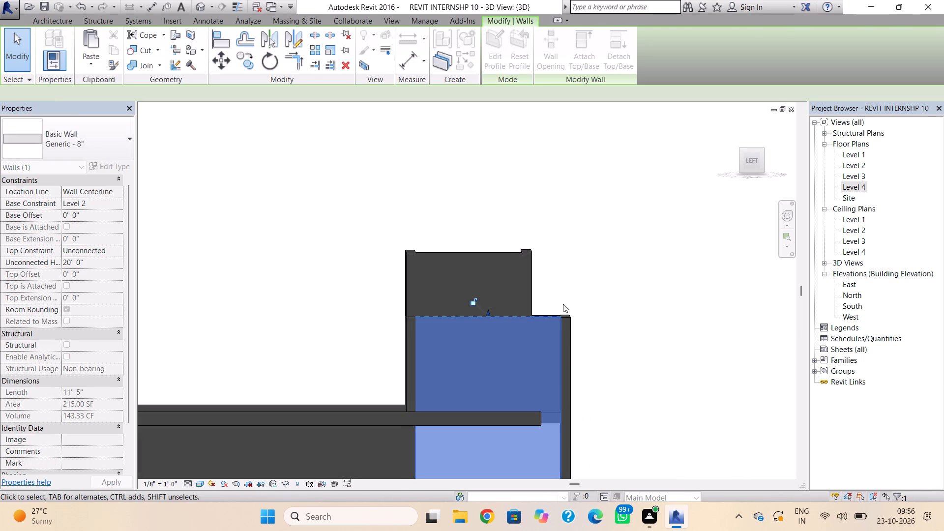
left_click(597, 295)
right_click_drag(589, 344, 473, 405, "shift")
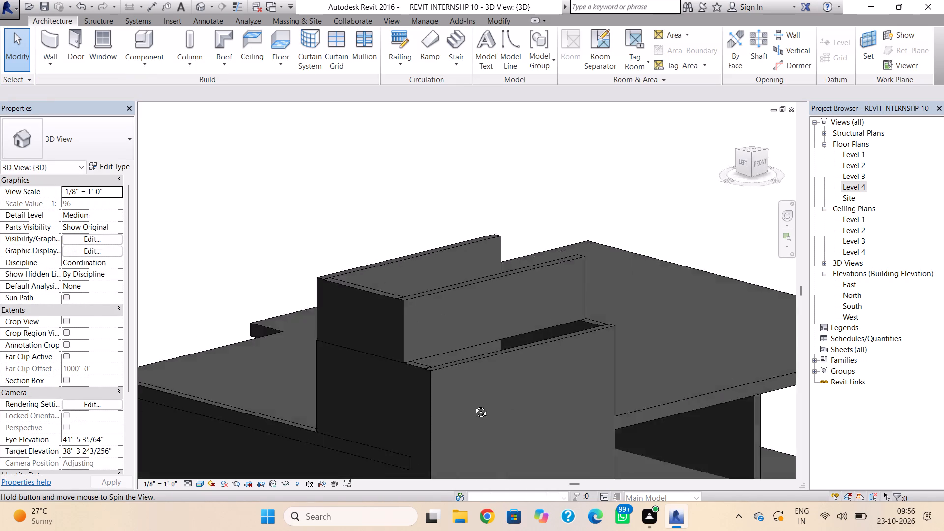
right_click_drag(473, 405, 250, 367, "shift")
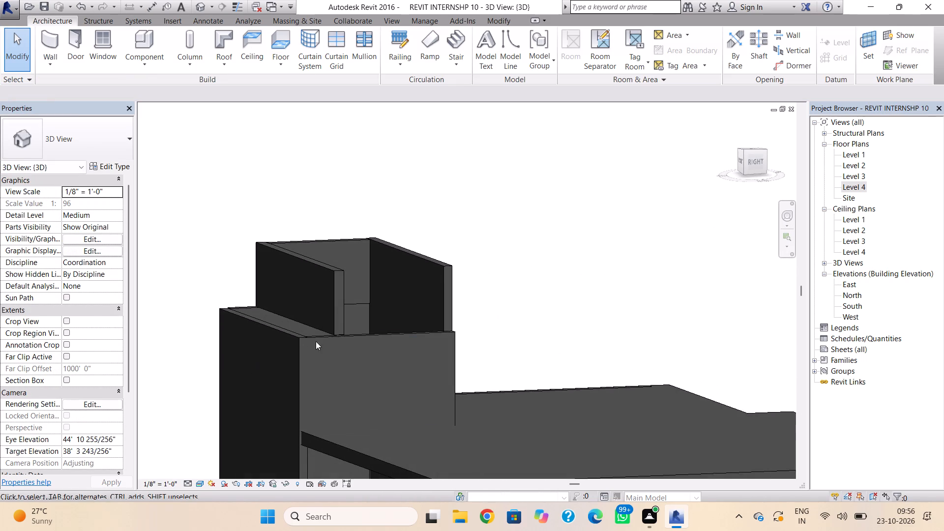
Draw a Generic - 8" Filled wall on Level 4 closing the upper room's east side between its north and south walls.
double_click(853, 187)
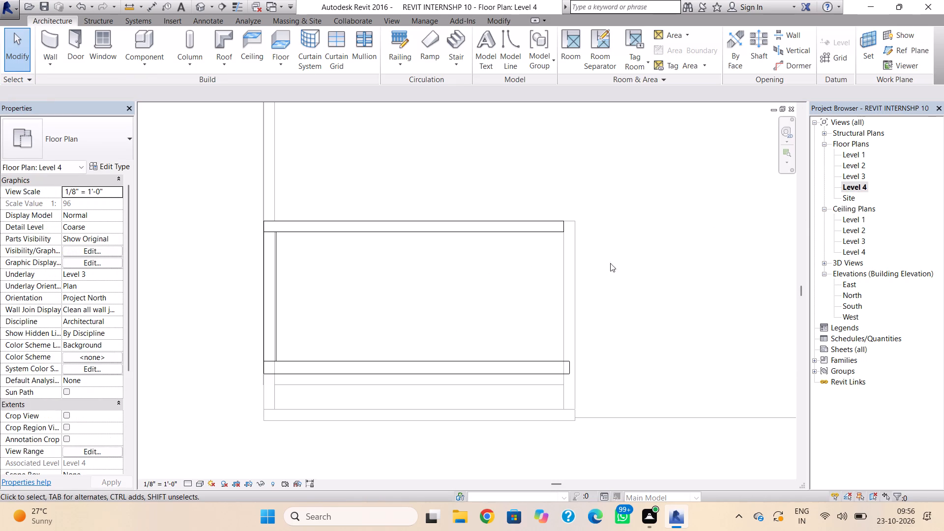
left_click(50, 42)
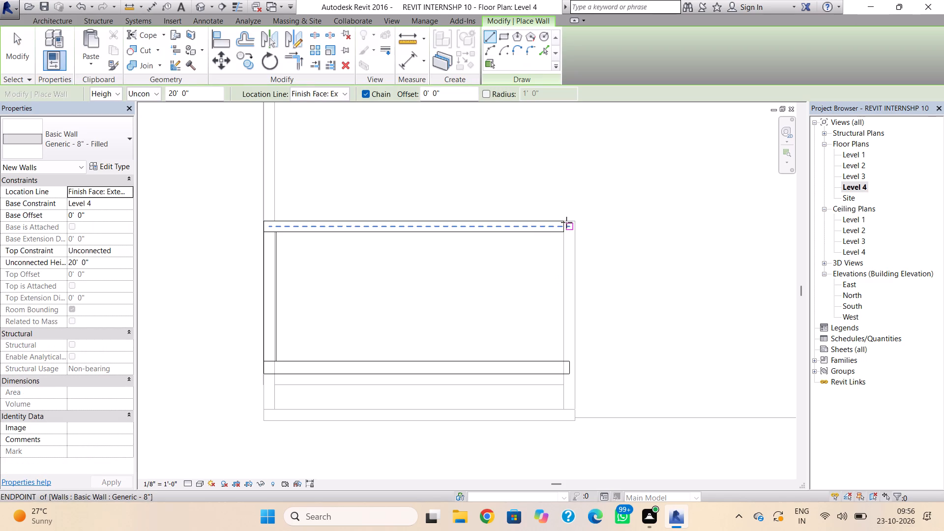
left_click_drag(566, 222, 568, 227)
key("space")
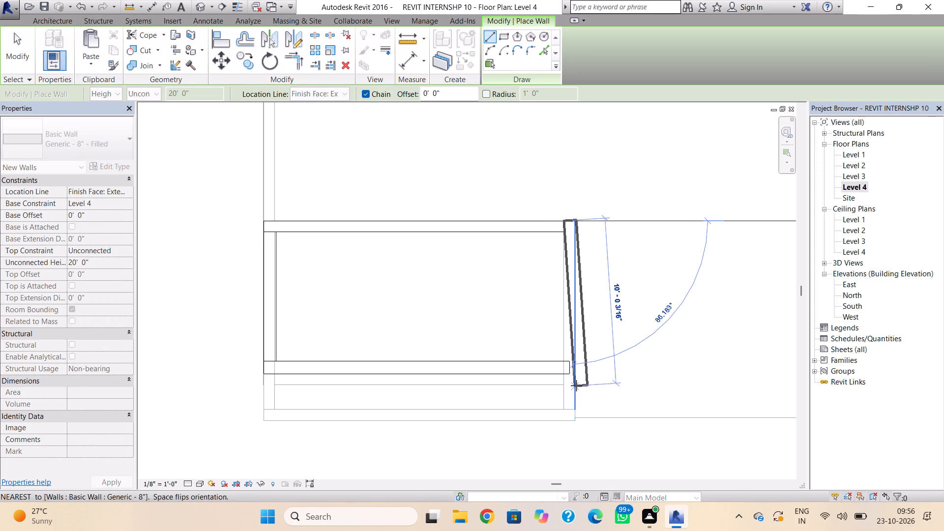
left_click(564, 376)
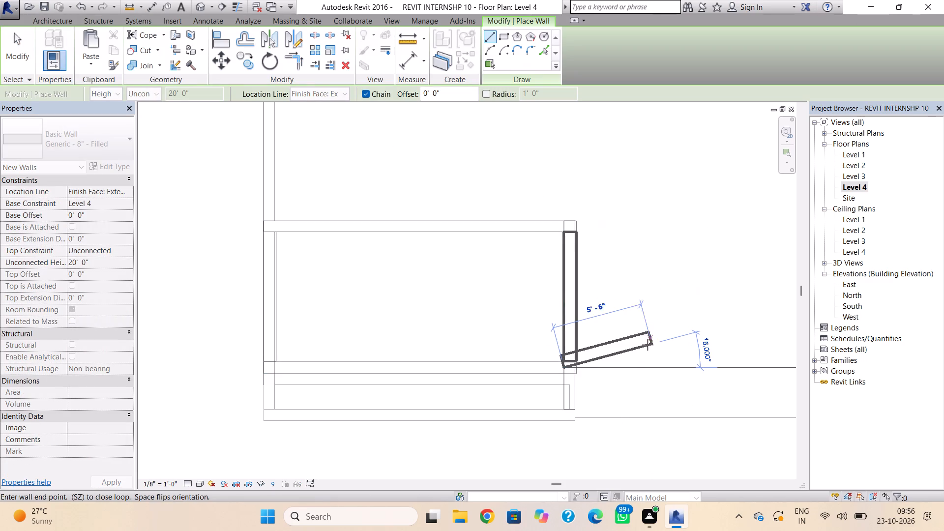
key("Escape")
key("Escape")
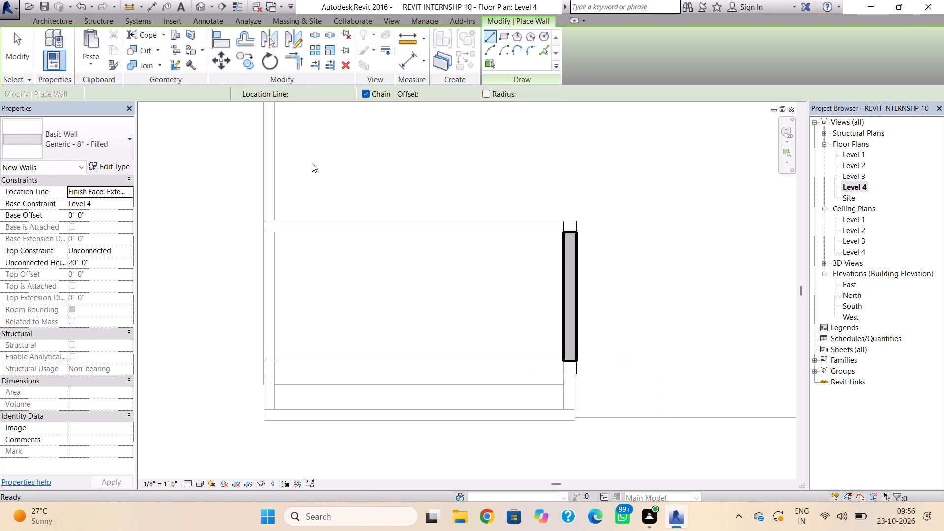
Extend the new east wall's base down to the lower wall's top, about 4' 1" below Level 4.
left_click(200, 3)
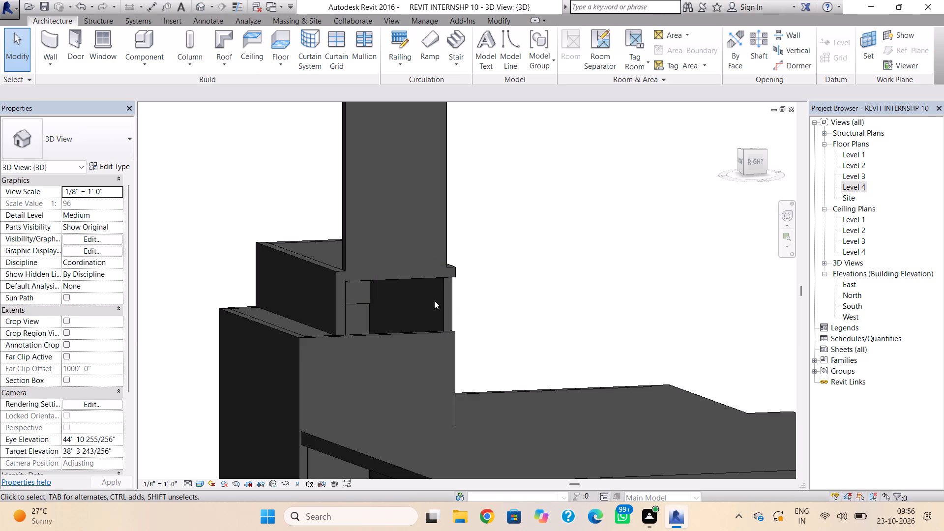
middle_click_drag(449, 351, 447, 403)
key("Escape")
left_click(395, 326)
left_click_drag(395, 331, 404, 386)
middle_click_drag(429, 347, 424, 402)
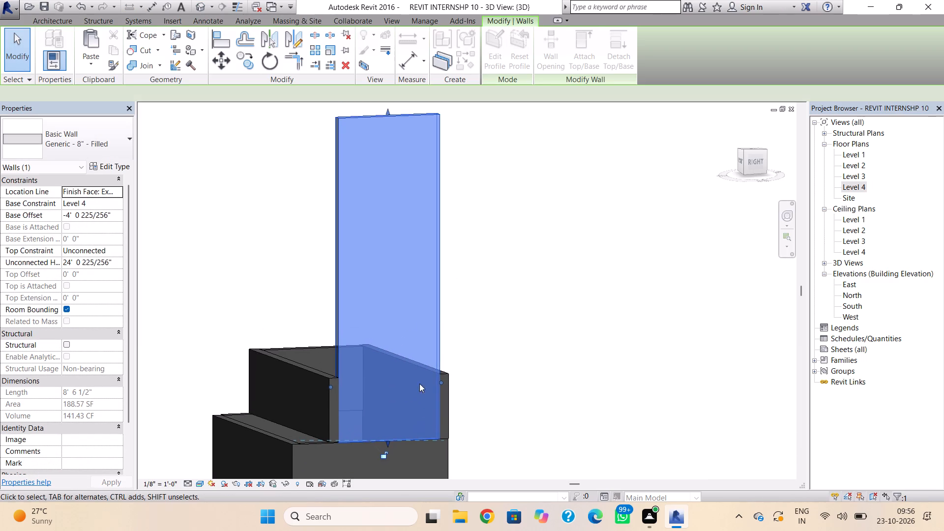
Lower the new east wall's top to the adjoining upper walls, making its unconnected height about 4' 11".
left_click_drag(388, 111, 387, 358)
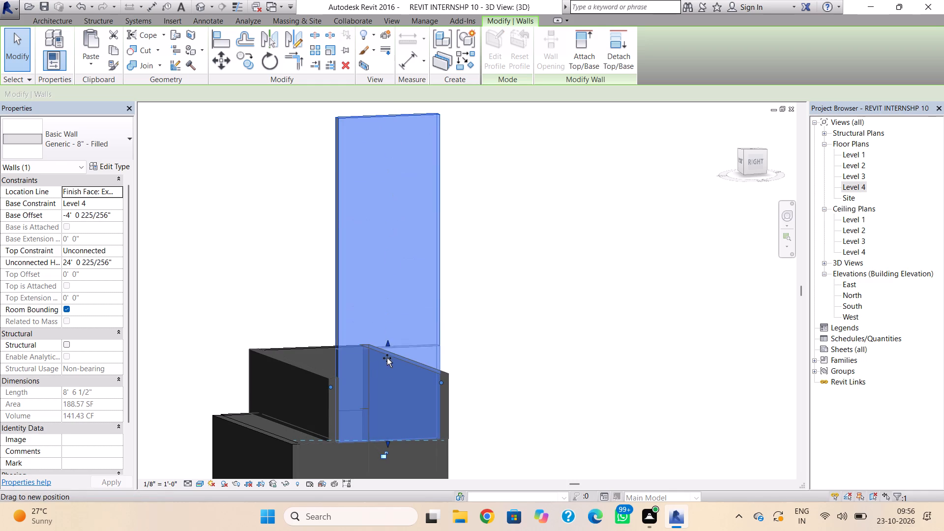
left_click_drag(387, 358, 386, 374)
right_click_drag(580, 397, 549, 386, "shift")
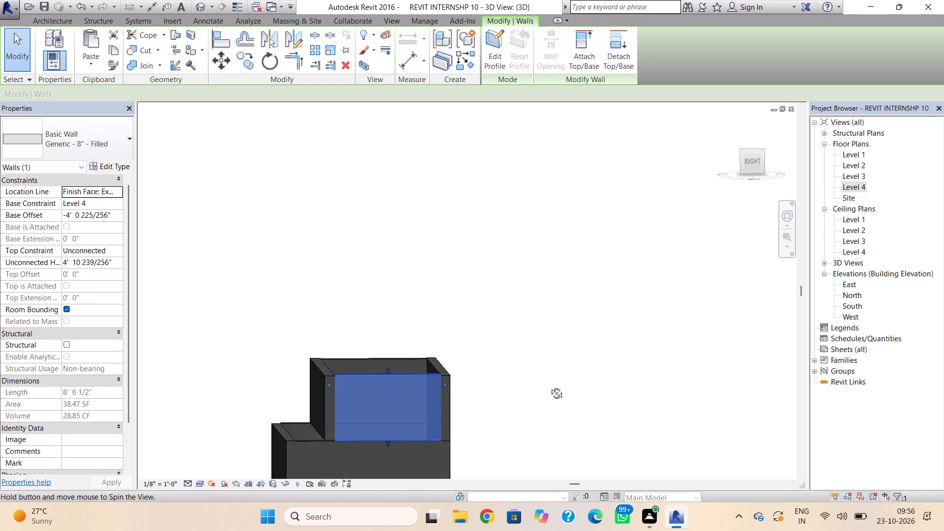
right_click_drag(549, 386, 542, 373, "shift")
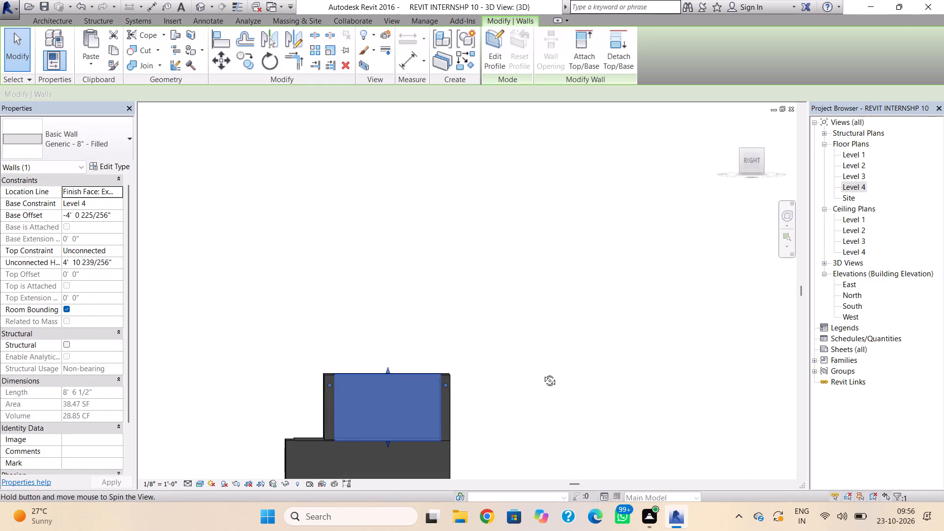
right_click_drag(542, 373, 541, 373, "shift")
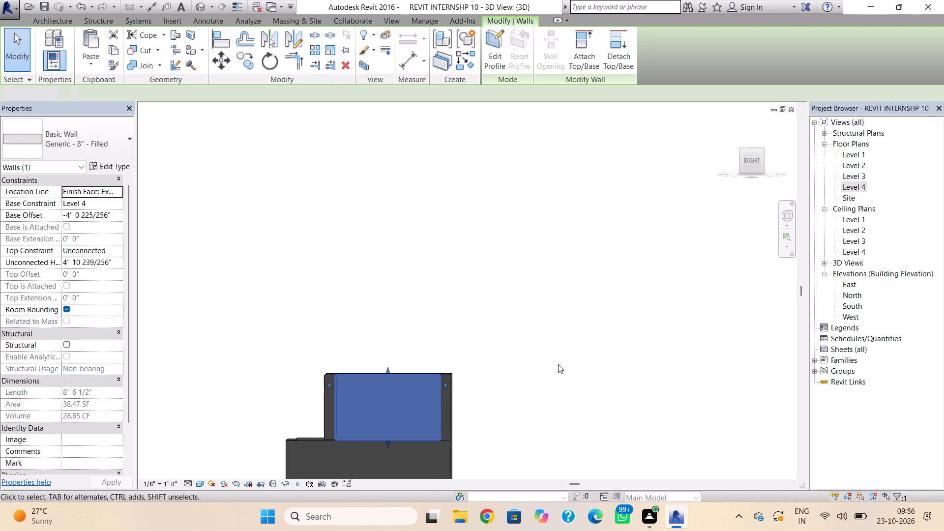
left_click(558, 364)
Fine-adjust the new east wall's top height against the tops of the adjoining upper walls.
right_click_drag(457, 397, 522, 448, "shift")
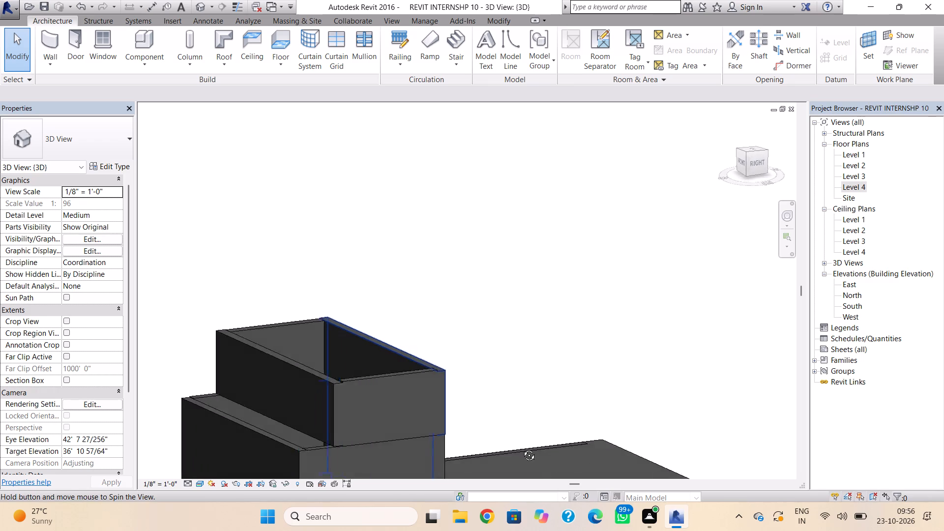
right_click_drag(522, 448, 452, 397, "shift")
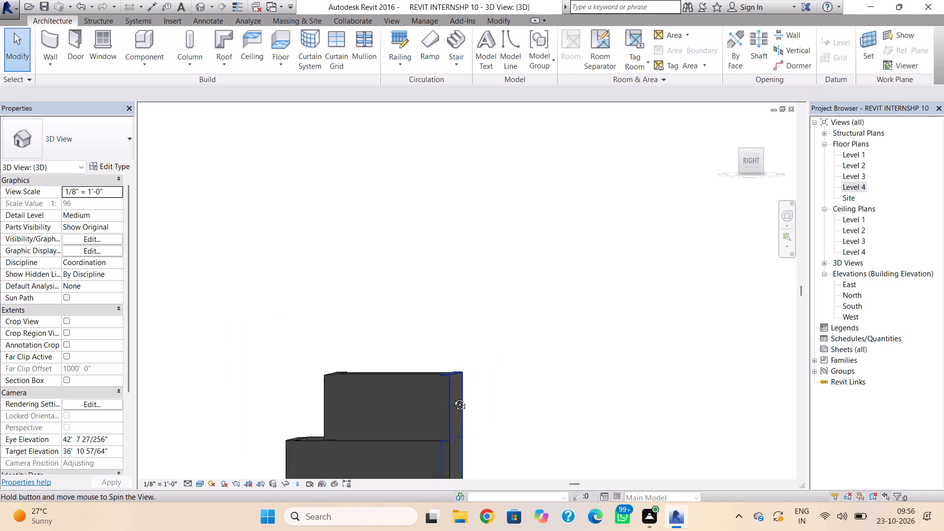
right_click_drag(452, 397, 462, 394, "shift")
right_click(641, 351, "shift")
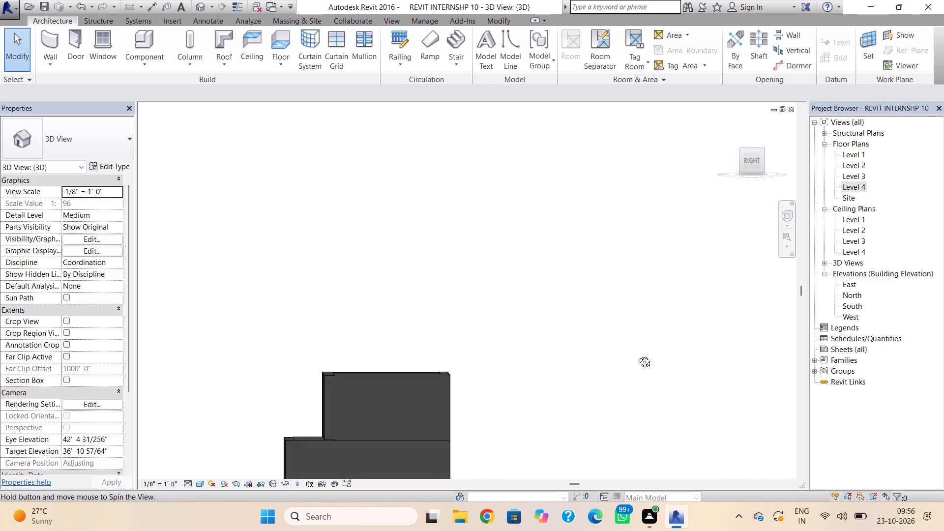
left_click(388, 372)
left_click(388, 369)
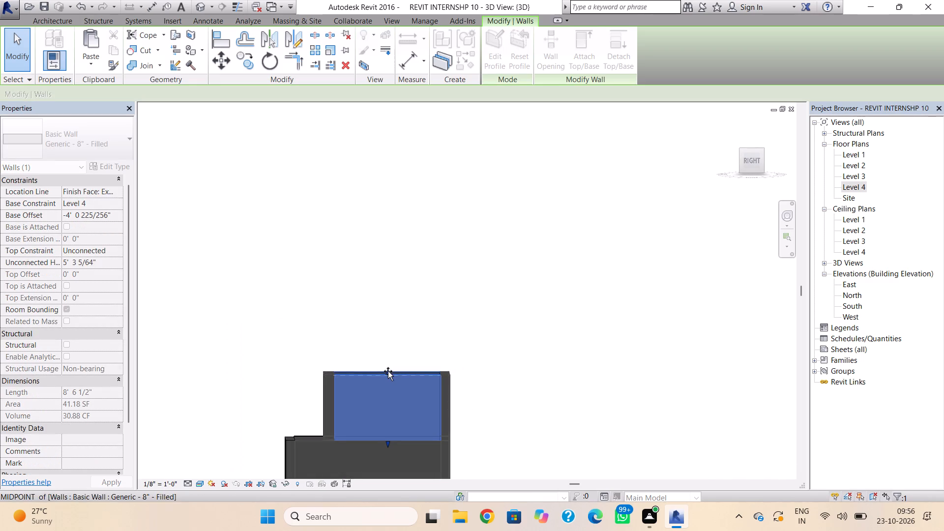
left_click(559, 358)
Examine the enclosed upper room from the northeast and southeast, checking how the east wall meets its neighbours.
right_click_drag(554, 394, 594, 412)
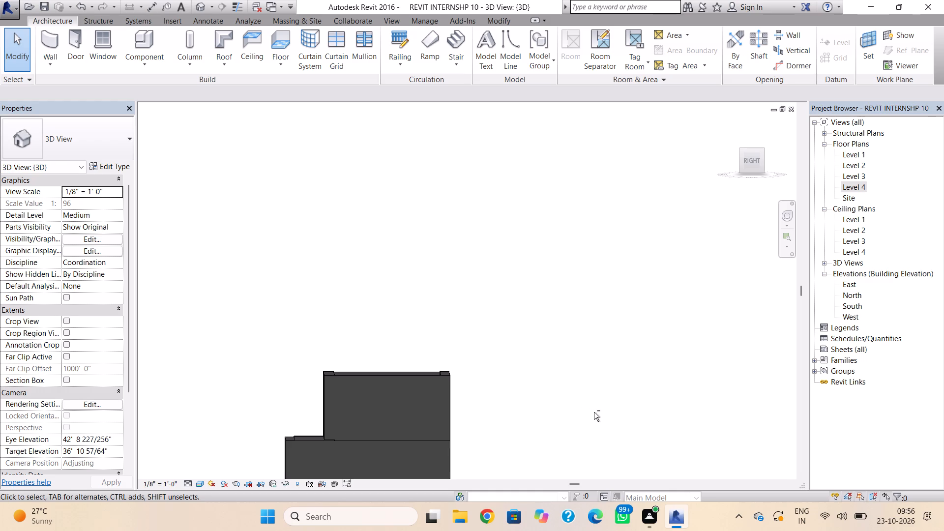
right_click_drag(594, 412, 596, 413)
right_click_drag(576, 413, 511, 445, "shift")
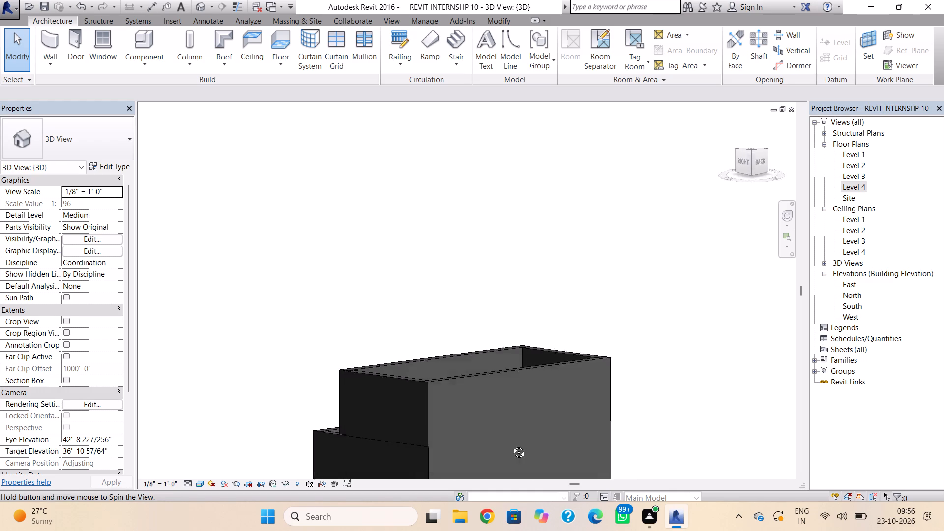
right_click_drag(511, 445, 639, 458, "shift")
scroll(502, 416, "down", 3)
middle_click_drag(504, 416, 546, 356)
scroll(547, 354, "up", 1)
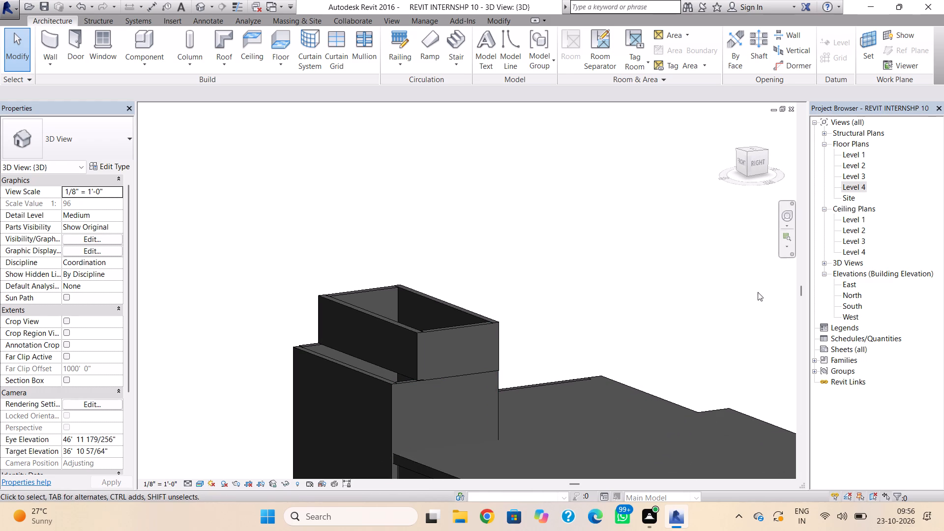
Create a flat Generic - 12" footprint roof on Level 4, 18' 11" by 2' 10", over the ledge south of the upper room.
left_click(855, 183)
left_click_drag(855, 183, 855, 178)
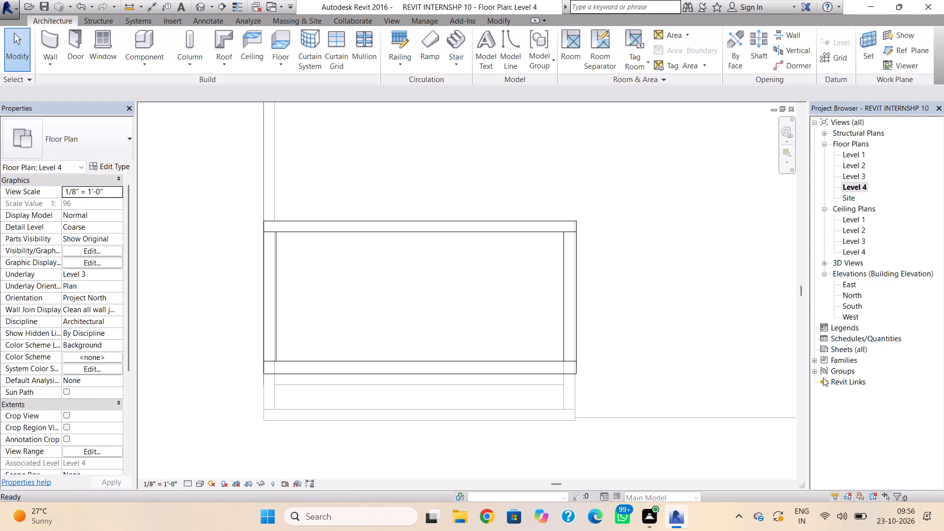
scroll(708, 355, "down", 1)
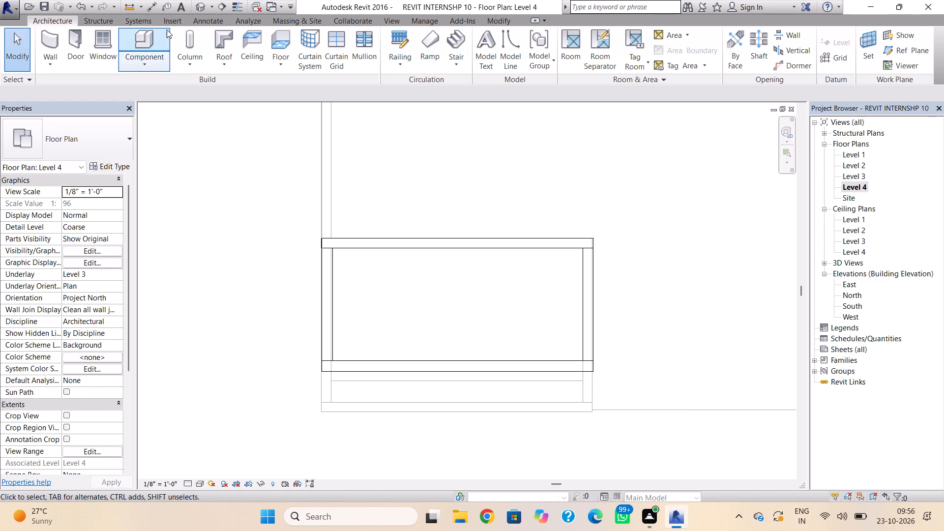
left_click(210, 37)
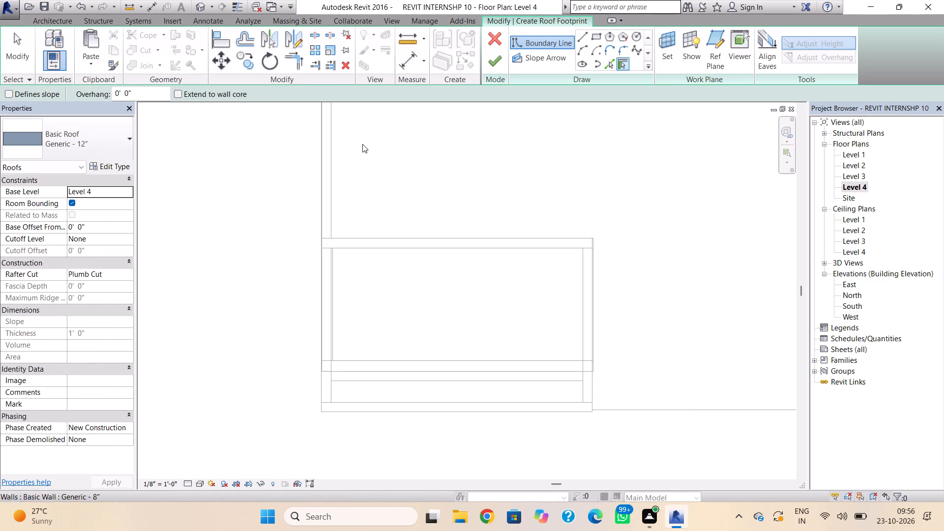
left_click(594, 36)
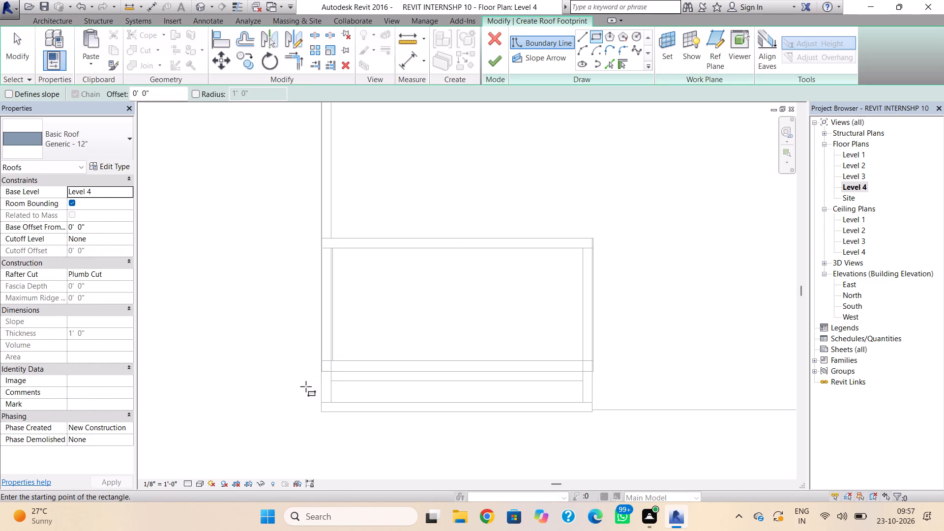
scroll(306, 386, "up", 4)
left_click(329, 362)
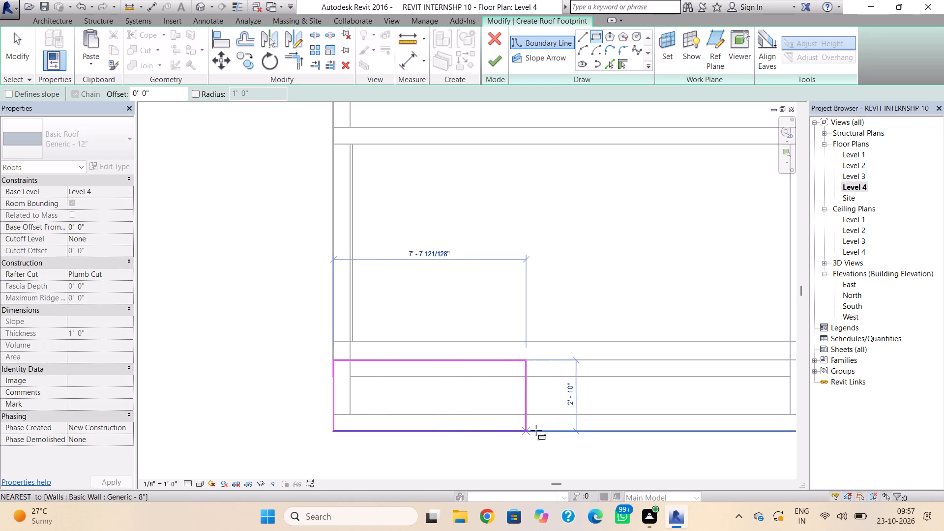
scroll(536, 433, "down", 2)
middle_click_drag(533, 434, 313, 440)
scroll(365, 440, "up", 1)
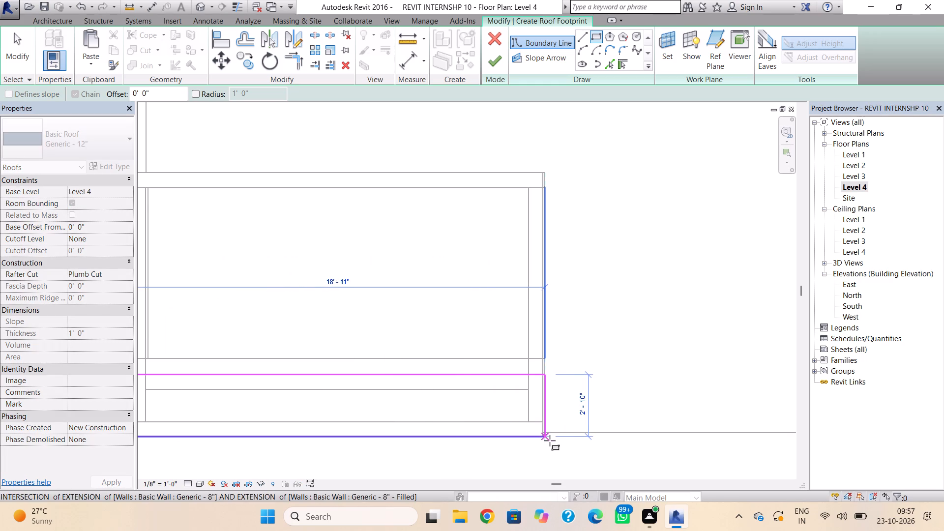
left_click(550, 441)
key("Escape")
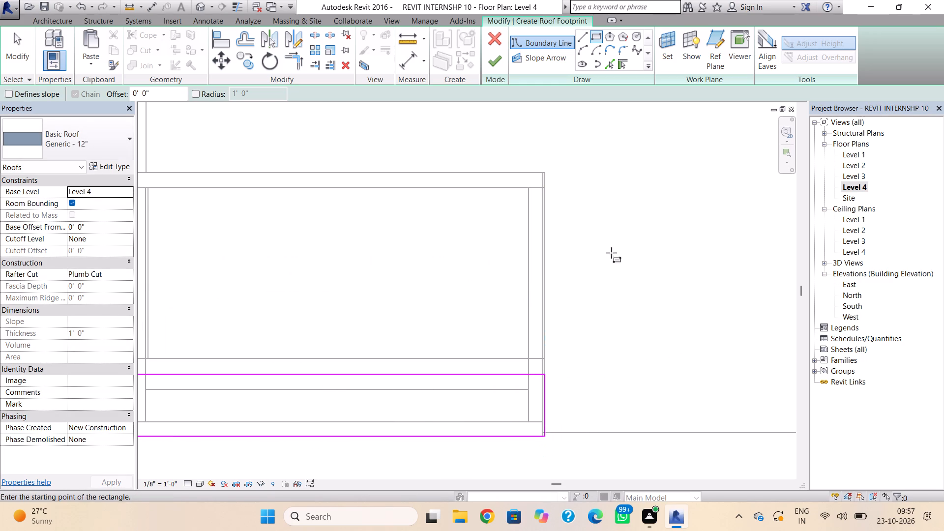
left_click(497, 61)
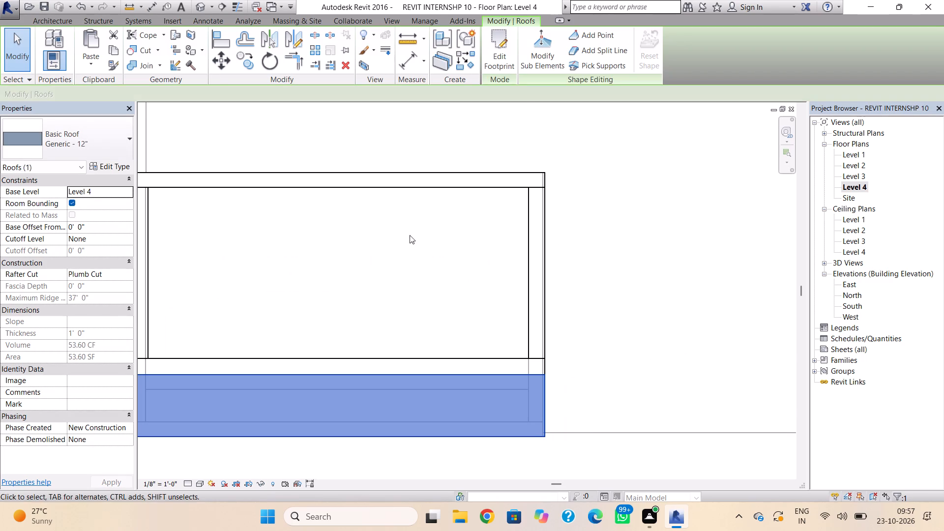
Set the ledge roof's base offset from Level 4 to -4' 0".
left_click(196, 7)
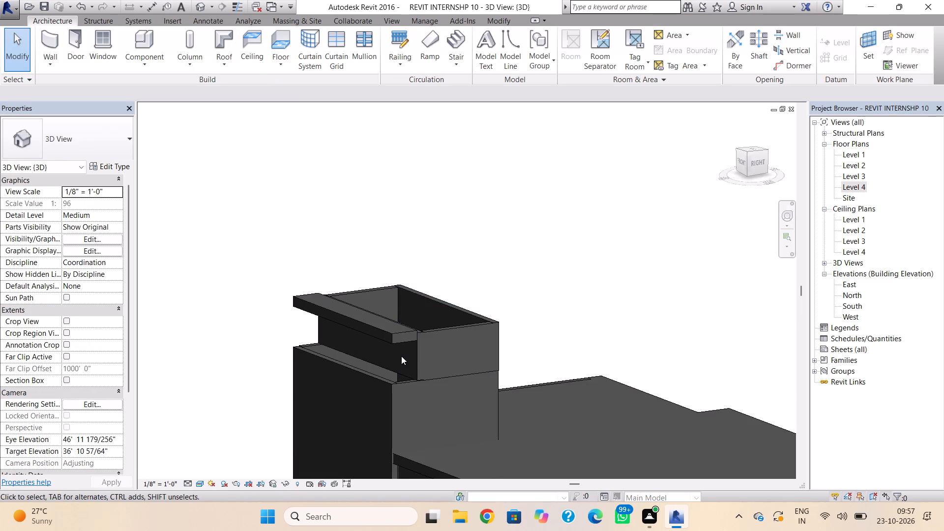
left_click(401, 343)
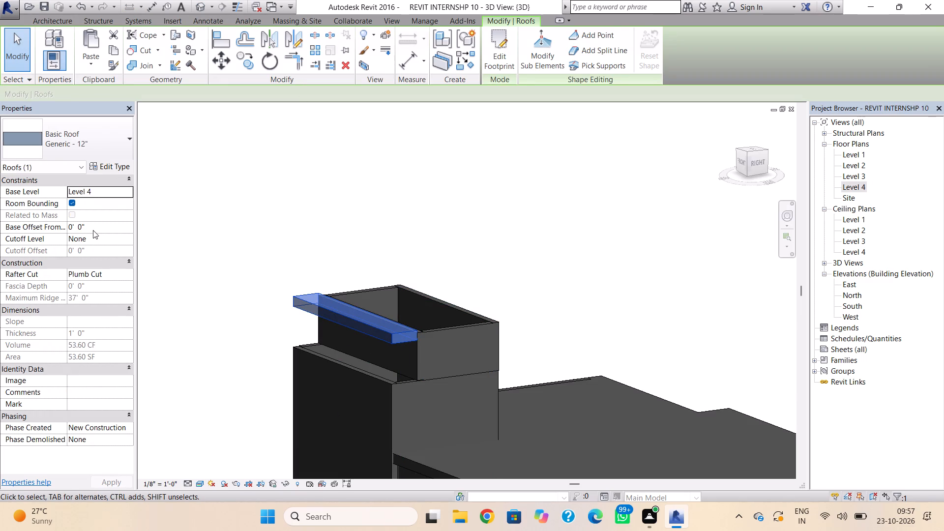
left_click(92, 230)
type("-4'")
key("Return")
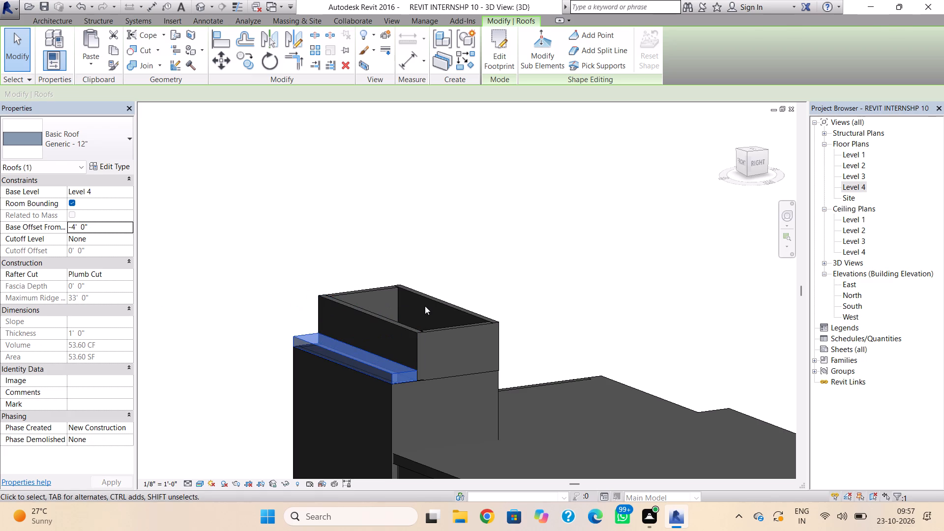
key("Escape")
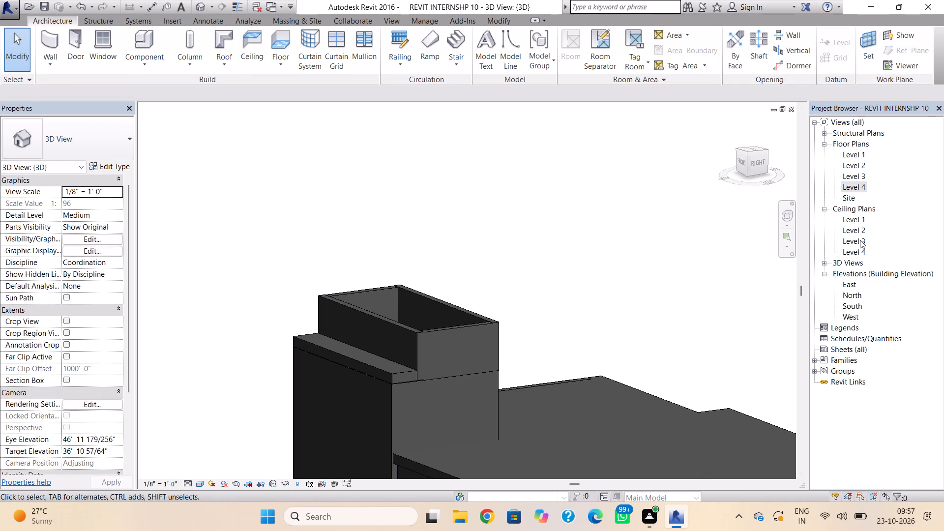
Create a flat Generic - 12" footprint roof on Level 4, 23' 0" by 10' 6", from the upper room's northwest corner, overhanging east and south.
double_click(858, 187)
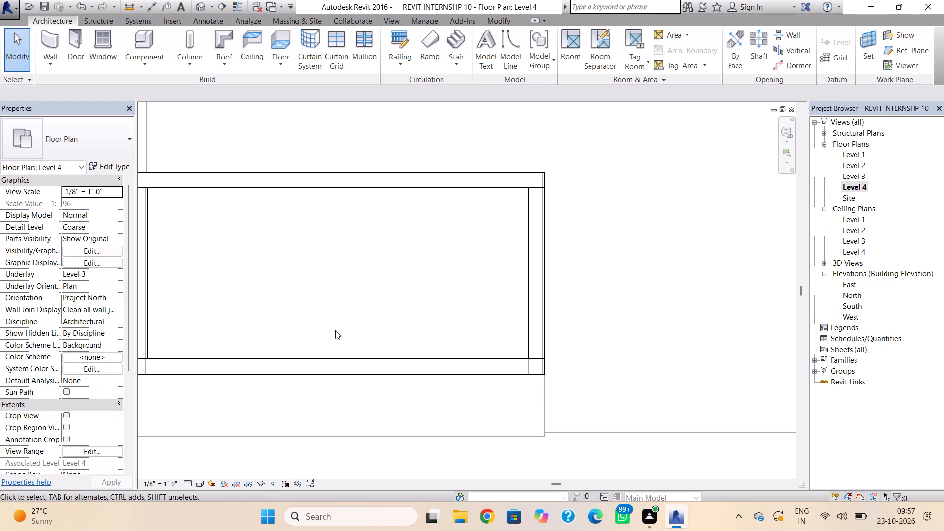
scroll(335, 330, "down", 3)
middle_click_drag(351, 344, 449, 337)
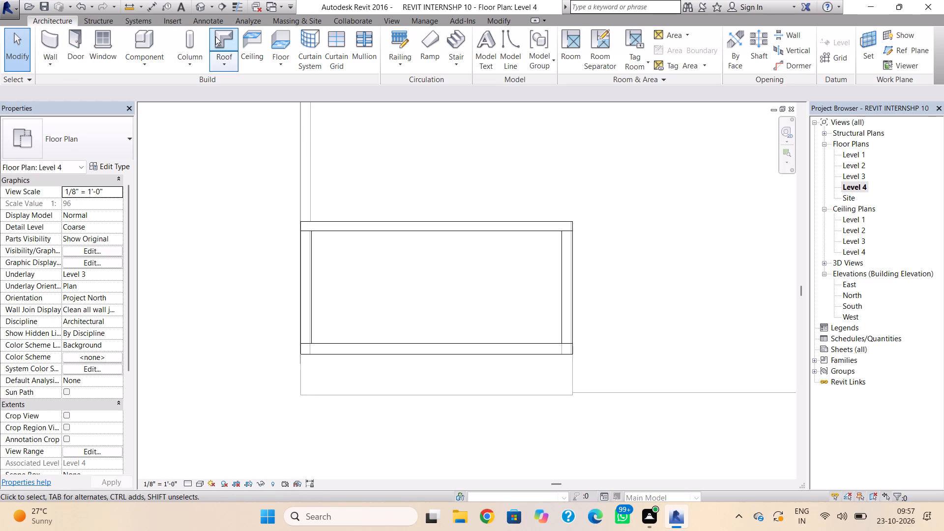
left_click(215, 36)
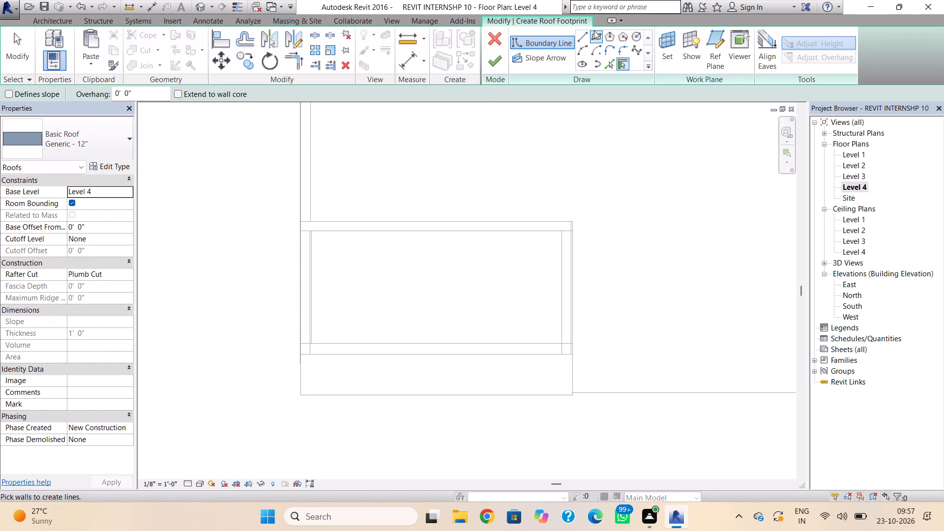
left_click(595, 31)
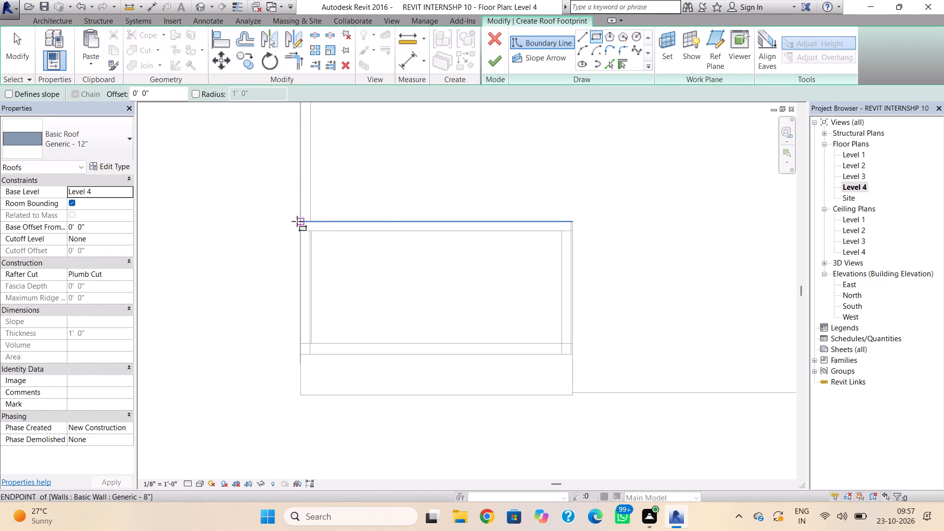
left_click_drag(297, 221, 300, 226)
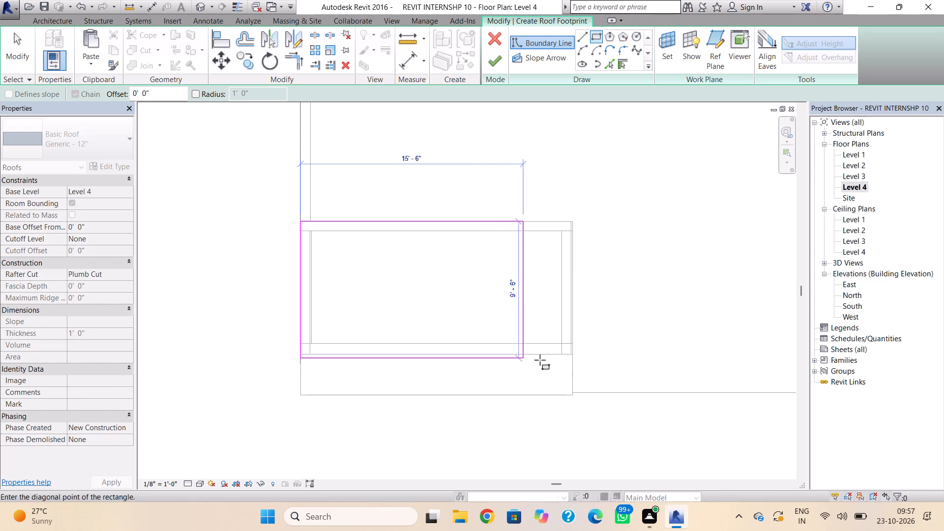
left_click(630, 373)
left_click(498, 69)
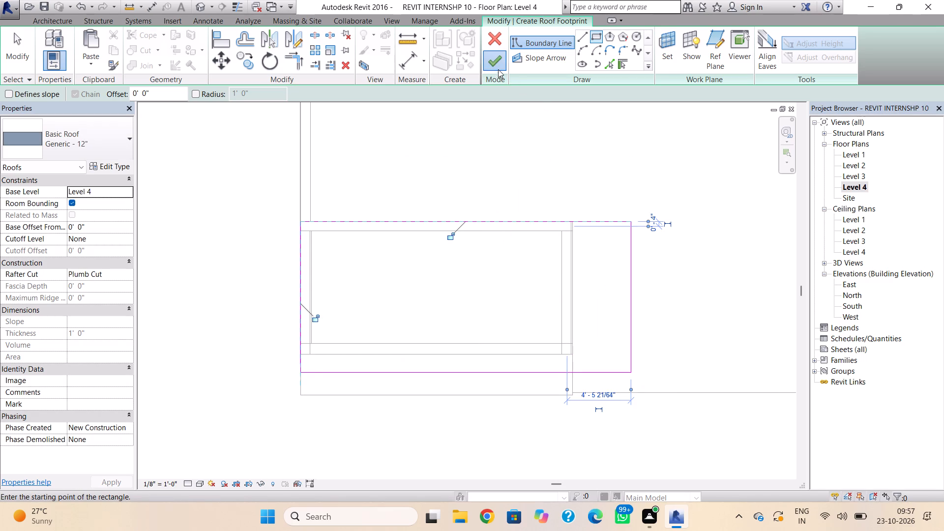
left_click(501, 260)
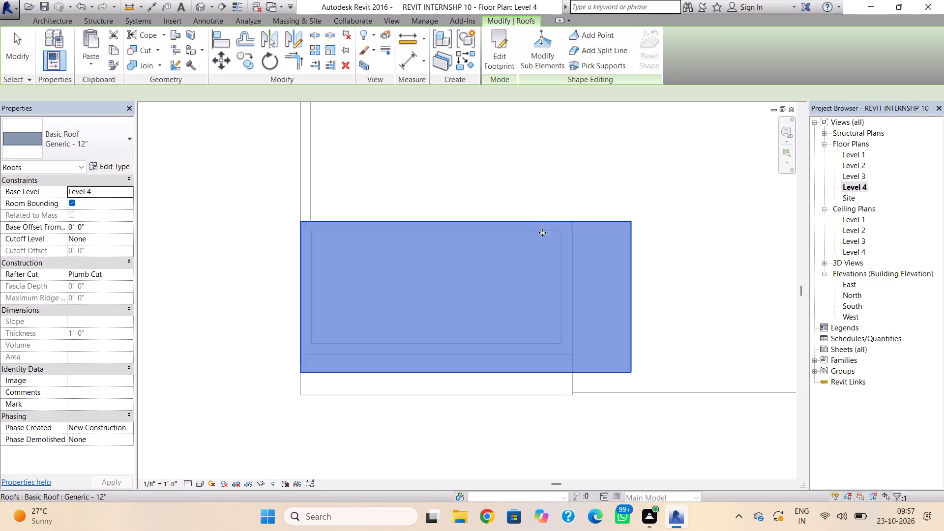
Examine the upper room's new roof and its overhangs in 3D from the south and southeast, together with the levels below.
left_click(197, 3)
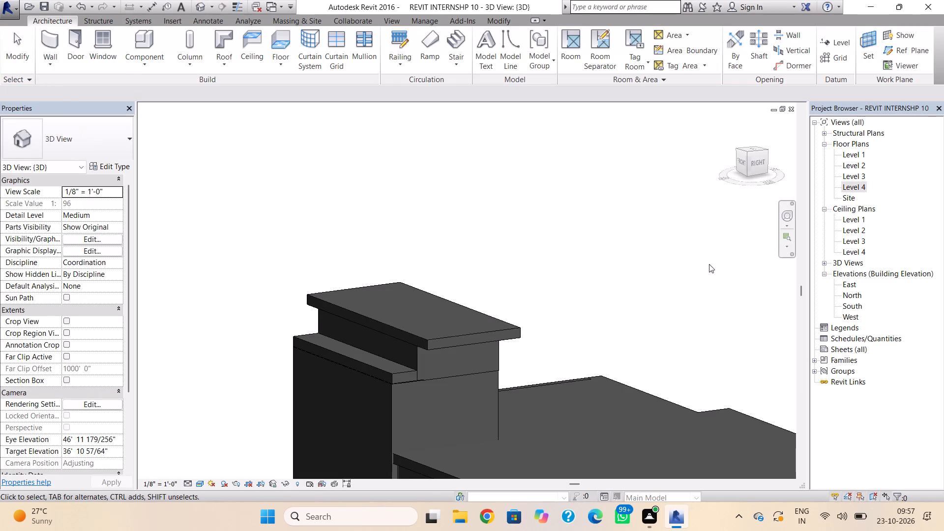
right_click_drag(541, 398, 569, 397, "shift")
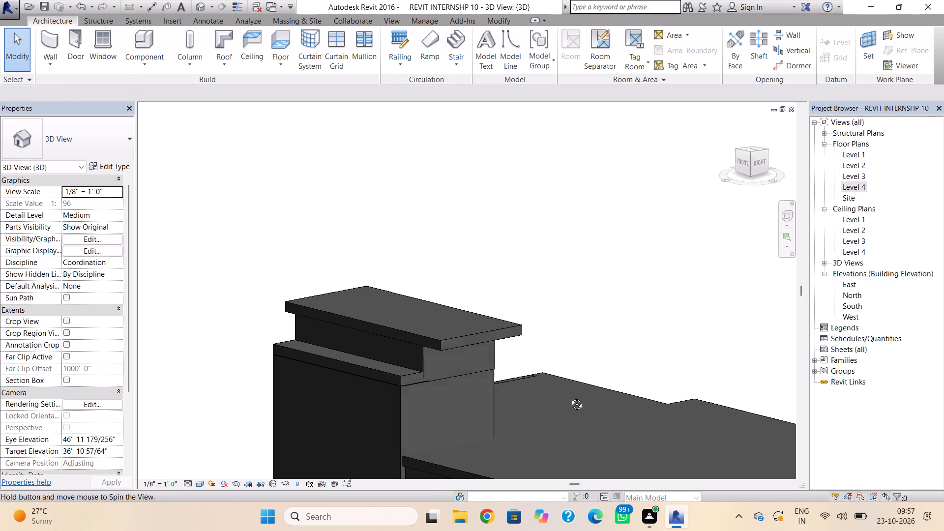
right_click_drag(569, 397, 624, 385, "shift")
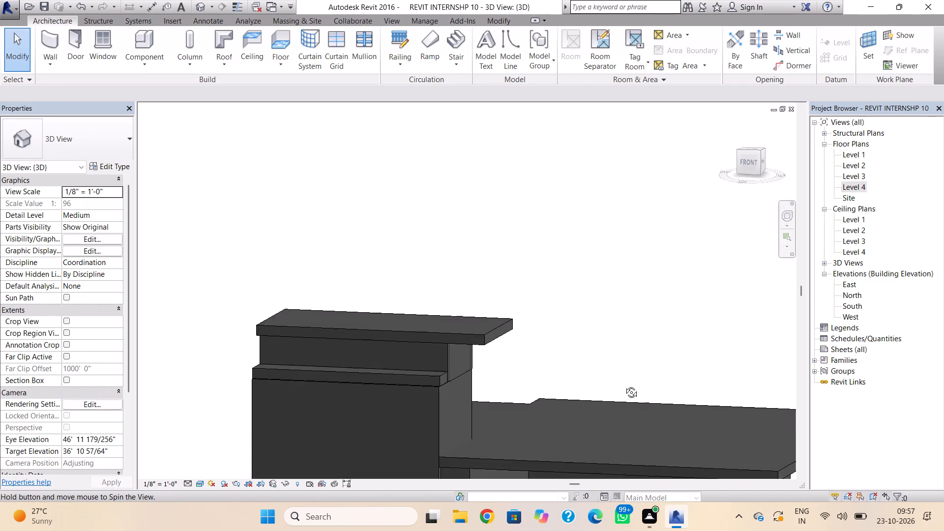
right_click_drag(624, 385, 544, 376, "shift")
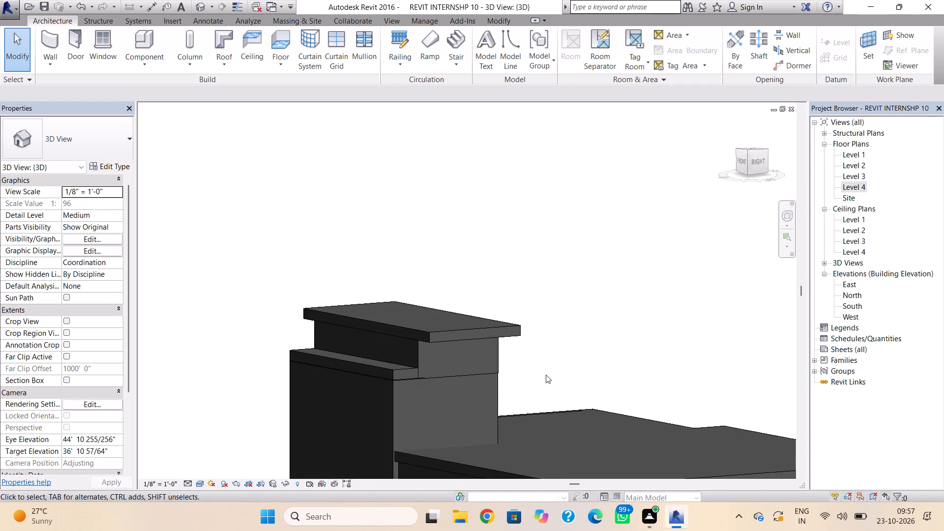
scroll(547, 394, "down", 2)
middle_click_drag(554, 402, 576, 264)
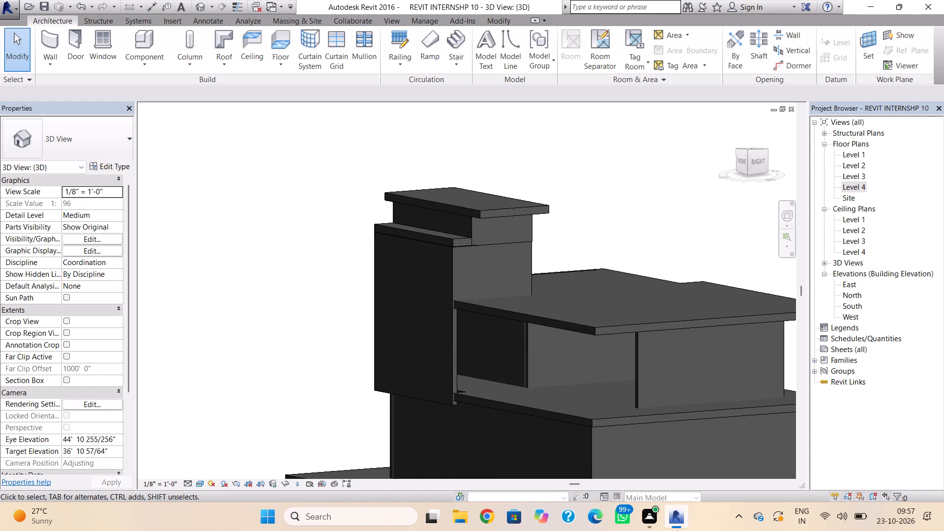
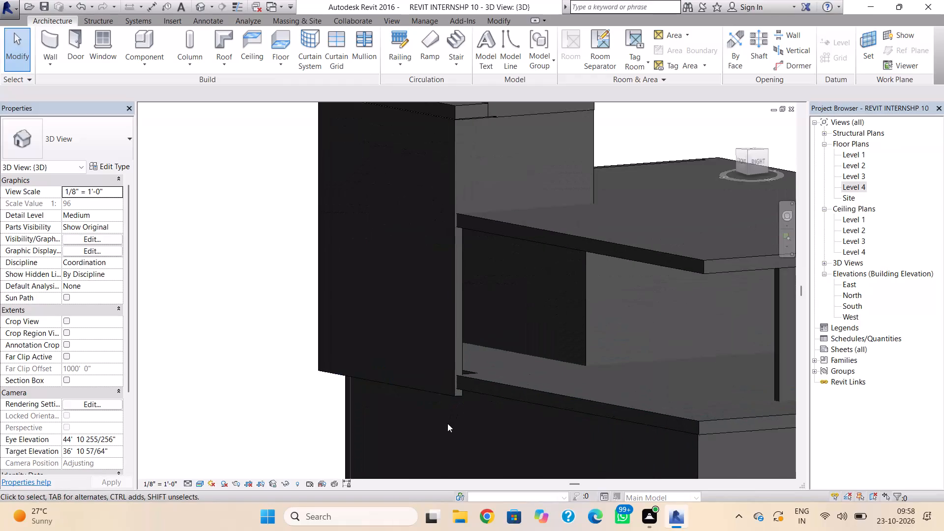
Edit the Level 2 roof's footprint in plan, moving its southwest boundary line south to about 10' 10" from the parallel wall to the north.
right_click_drag(457, 430, 359, 385, "shift")
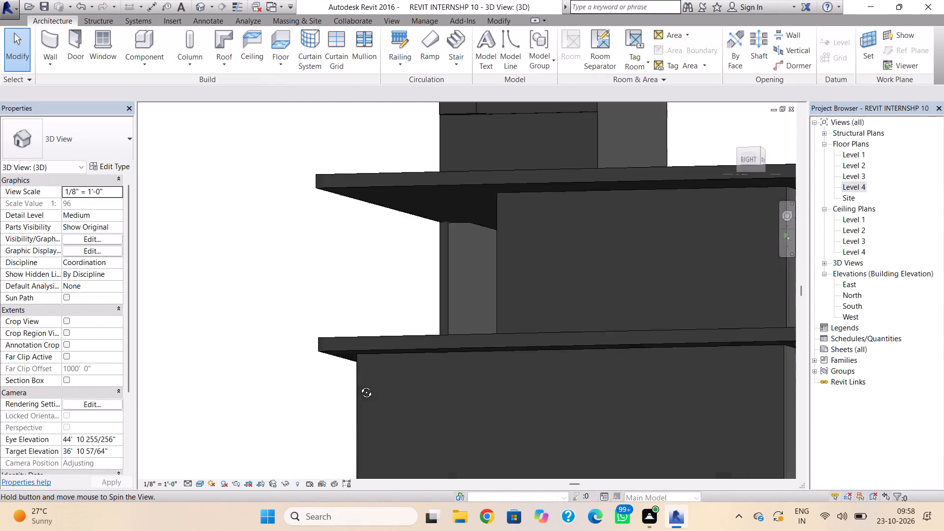
right_click_drag(359, 385, 391, 441, "shift")
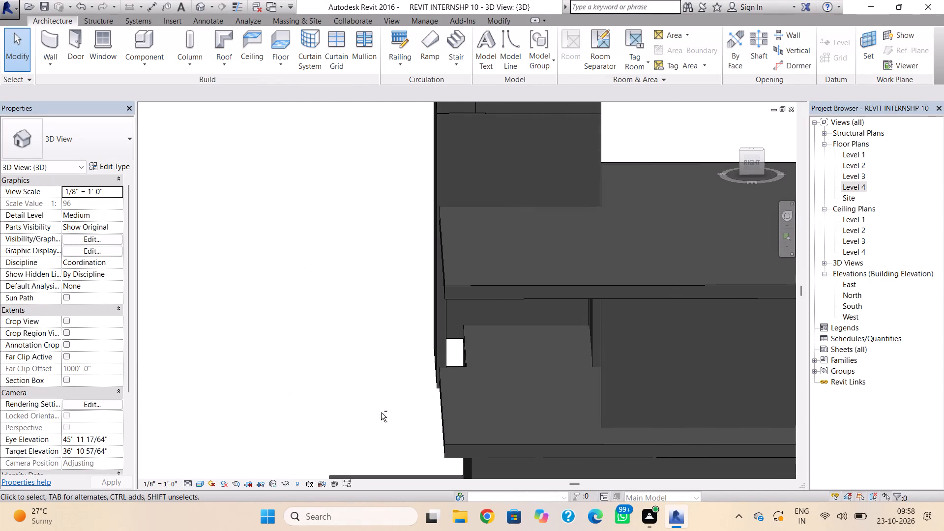
double_click(467, 358)
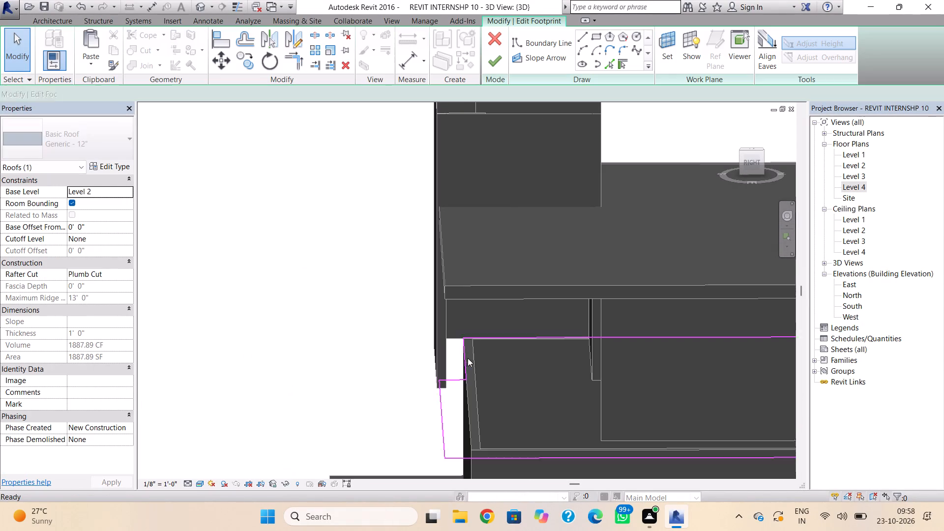
double_click(856, 161)
left_click(354, 281)
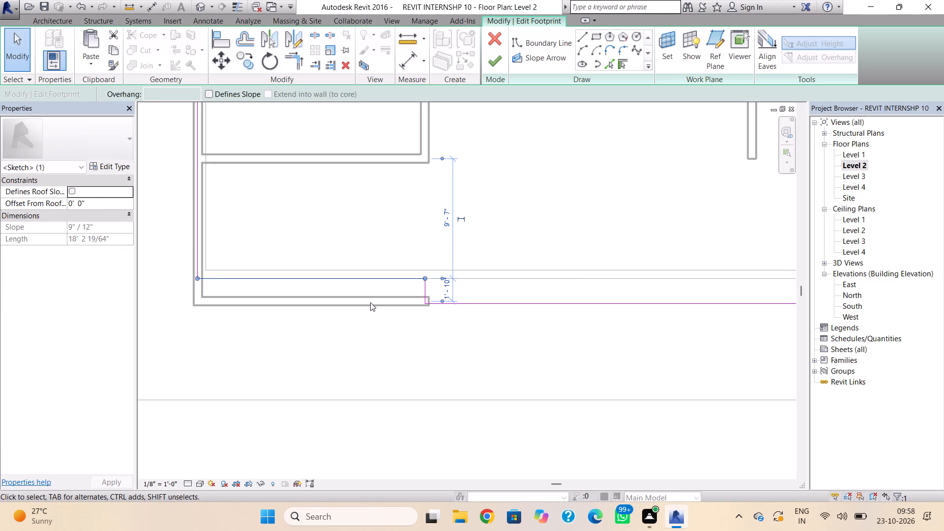
key("Down")
key("Down")
key("Down")
key("Down")
key("Down")
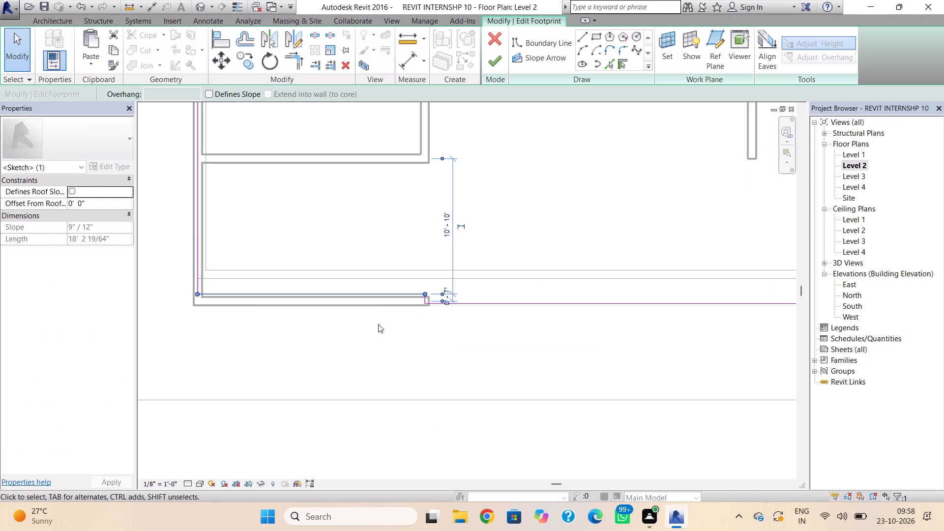
Move the short jog line of the roof boundary east to the south wall's end, and the adjoining line south to the wall's inner face.
scroll(424, 297, "up", 9)
left_click(427, 302)
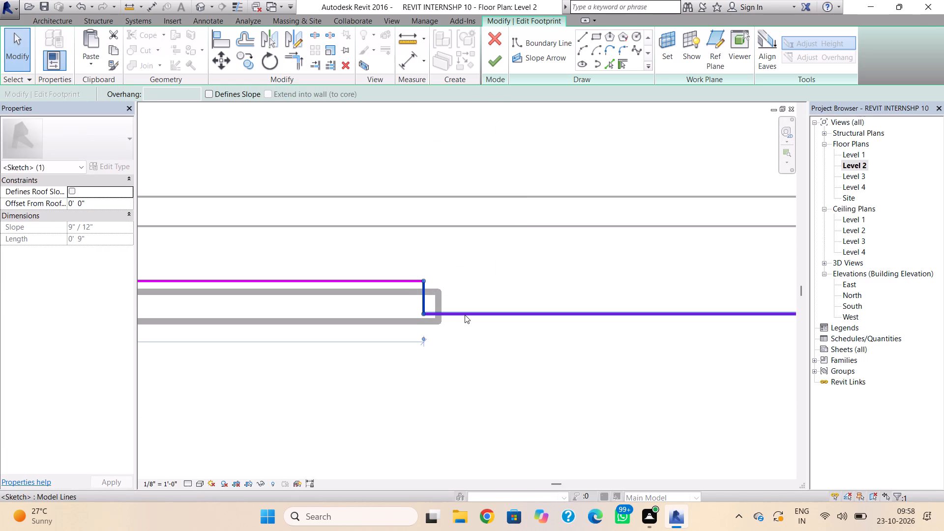
key("Right")
key("Right")
key("Right")
key("Right")
key("Right")
key("Right")
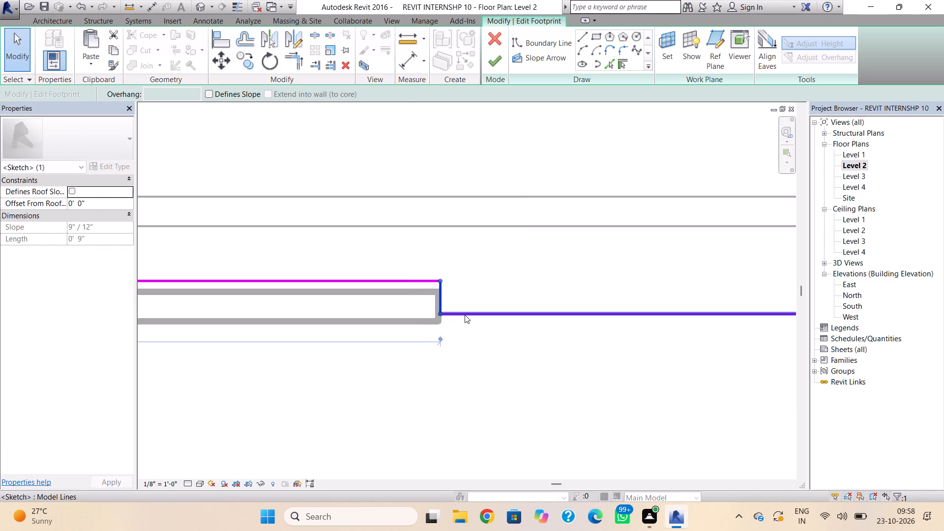
left_click(383, 276)
key("Down")
key("Down")
key("Down")
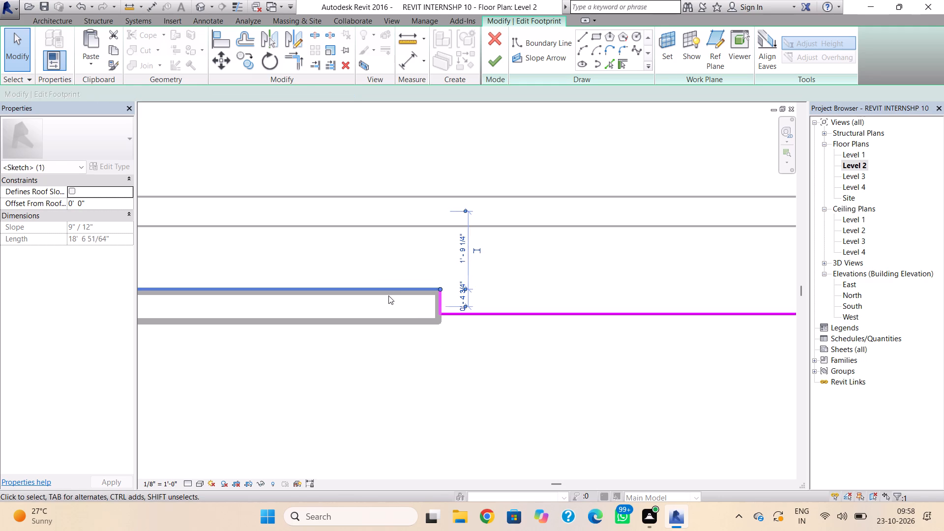
Move the roof footprint's west boundary line outward to the outer face of the west wall.
scroll(395, 289, "down", 3)
middle_click_drag(408, 300, 648, 327)
scroll(656, 329, "down", 3)
middle_click(651, 330)
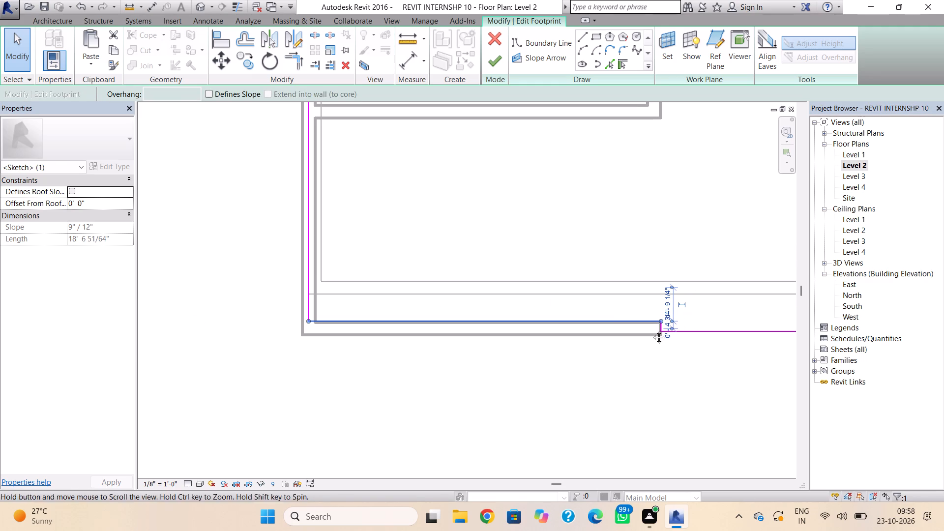
left_click(305, 286)
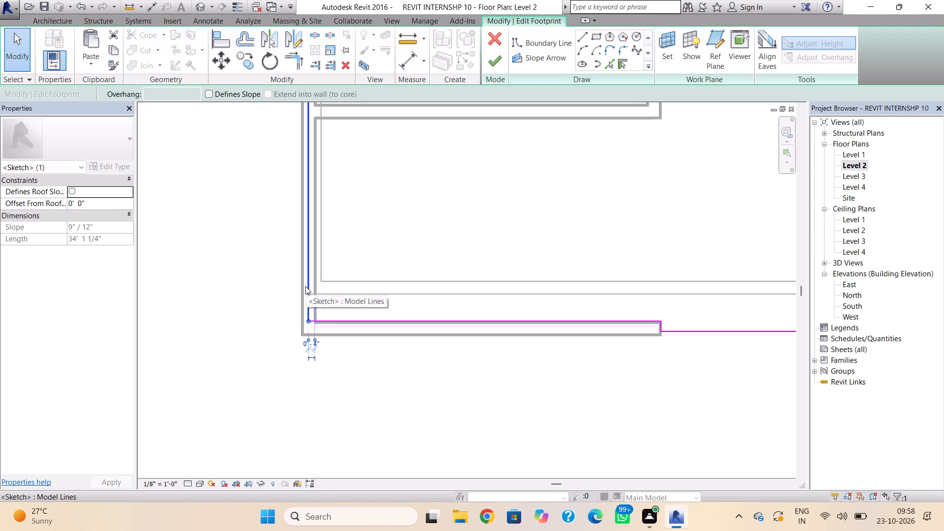
key("Left")
key("Left")
scroll(305, 291, "down", 3)
middle_click_drag(304, 297, 295, 412)
left_click(457, 360)
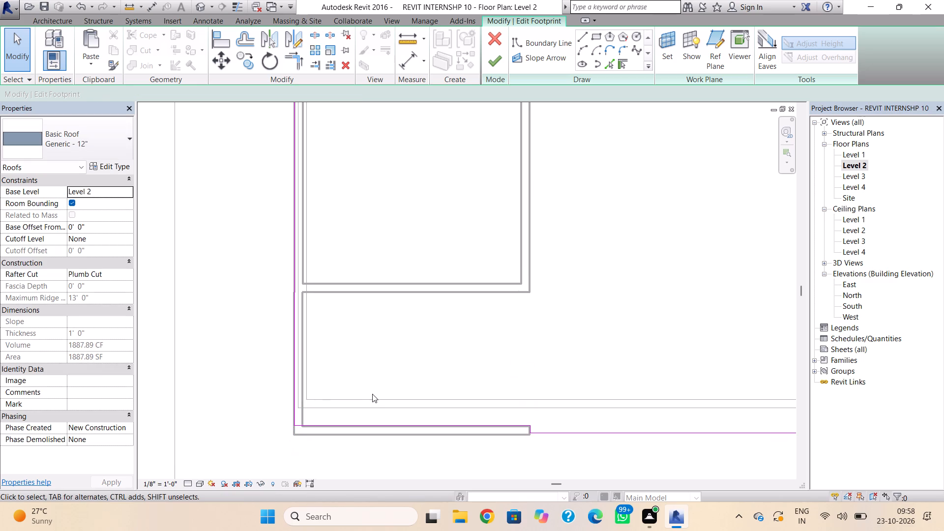
Fine-tune the roof boundary at the south wall, nudging the southwest line slightly south and the short jog line slightly west.
scroll(368, 422, "up", 4)
left_click(369, 422)
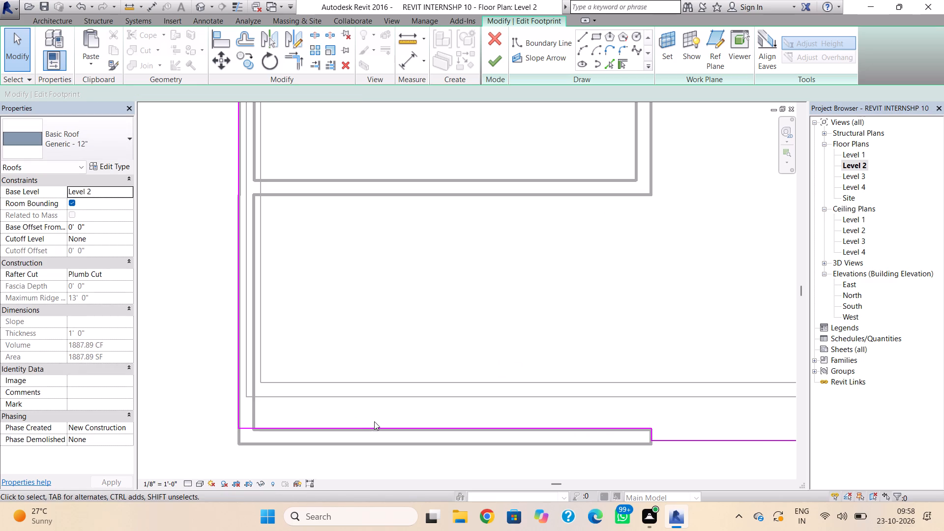
key("Down")
scroll(374, 421, "up", 2)
left_click(374, 425)
key("Down")
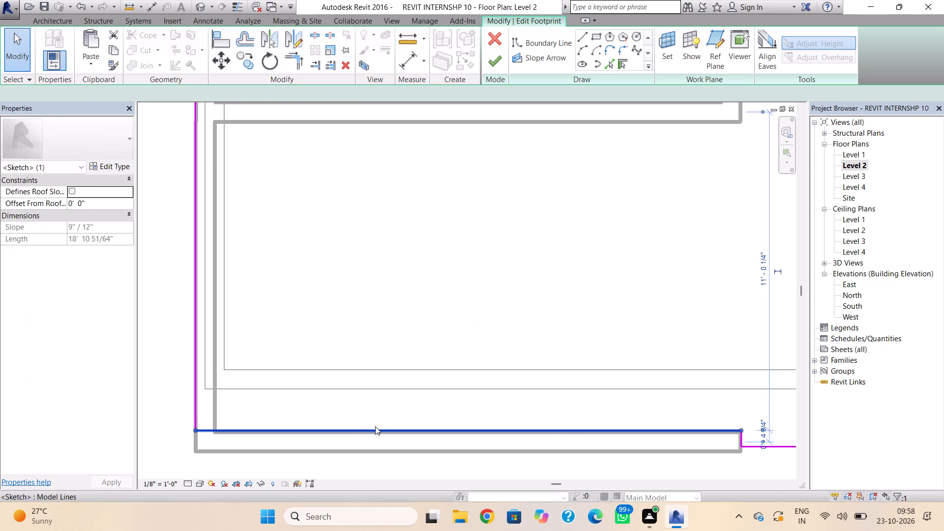
left_click(476, 355)
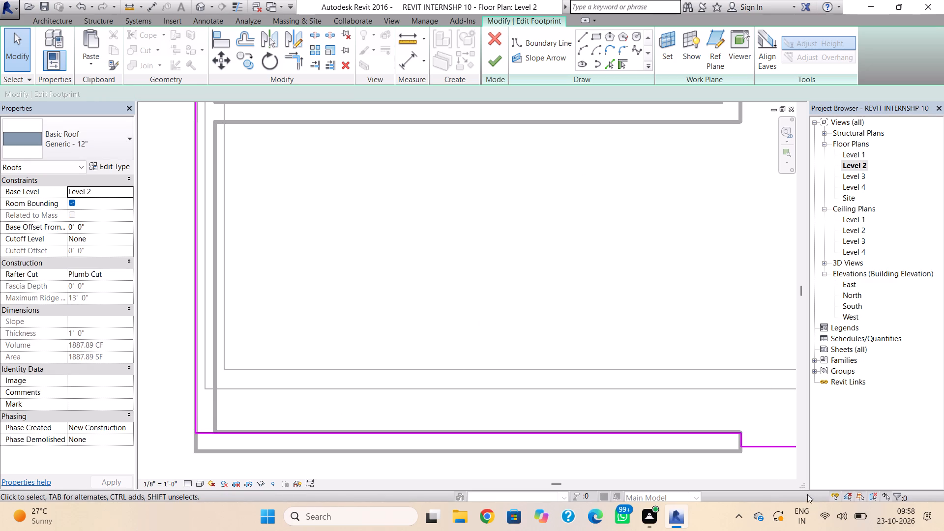
left_click(739, 442)
key("Left")
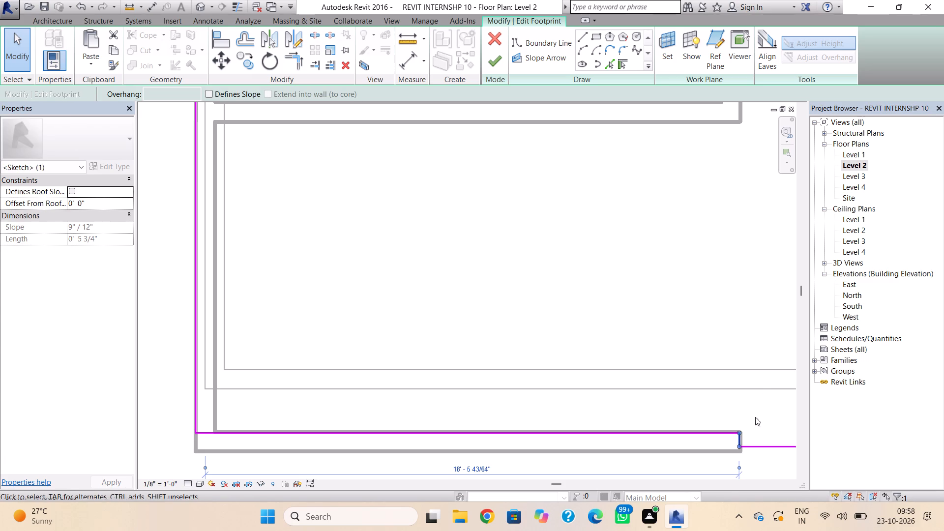
left_click(762, 382)
Finish the Level 2 roof footprint and try to attach the highlighted walls to the roof.
left_click(488, 59)
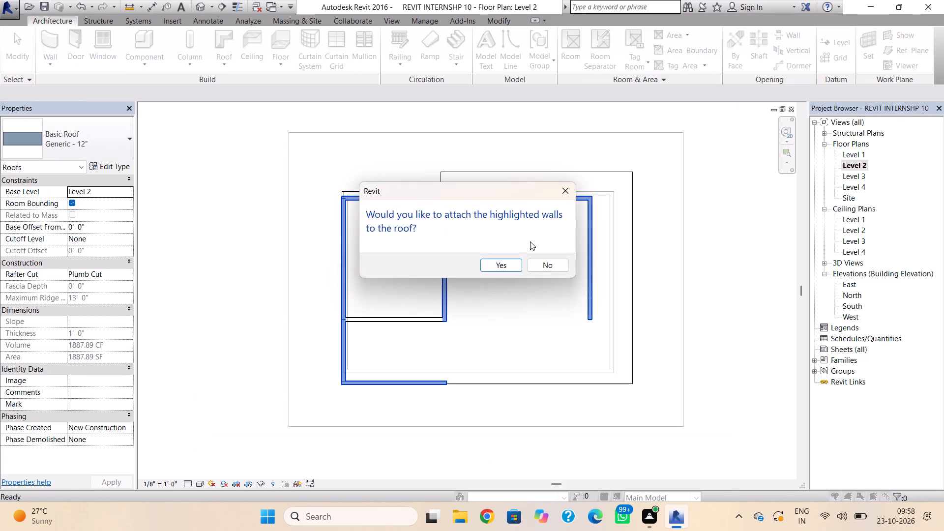
left_click(513, 266)
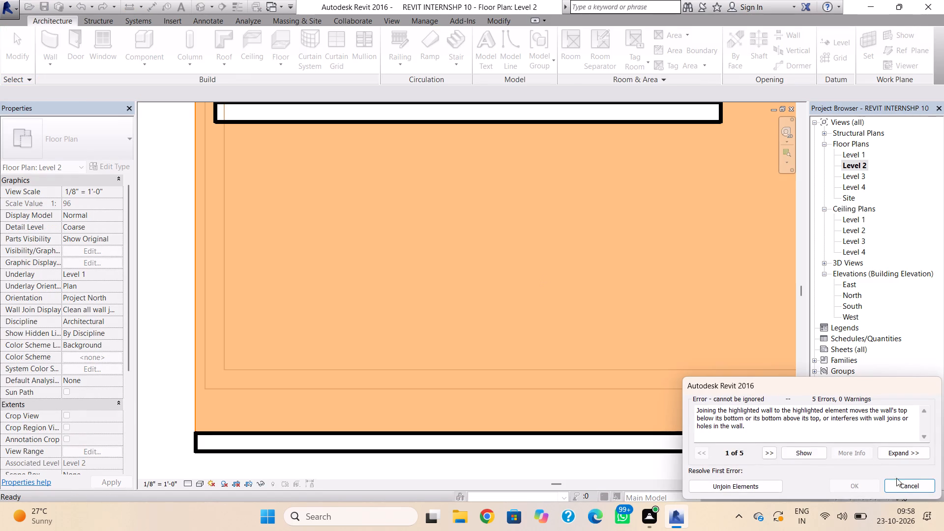
left_click(900, 483)
Examine the edited Level 2 roof where it meets the southwest walls in 3D, together with the levels above and below.
scroll(697, 374, "down", 8)
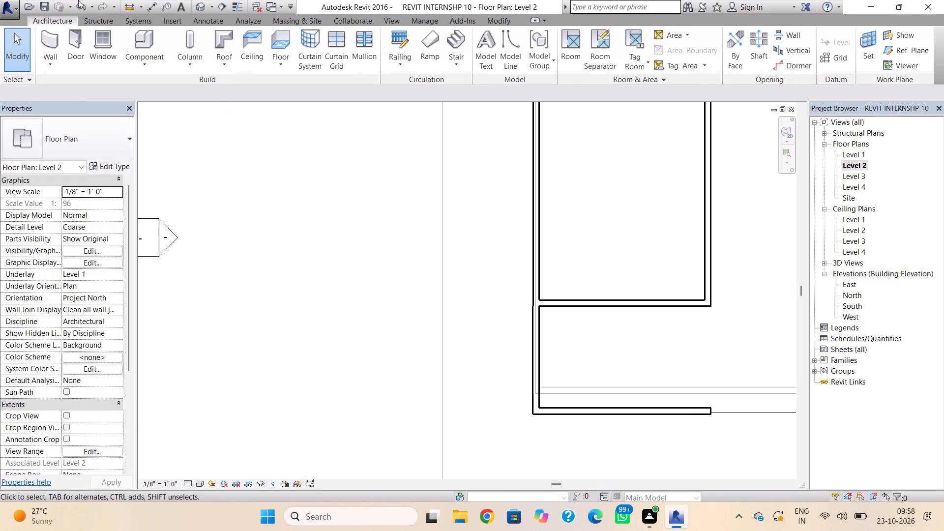
left_click(195, 8)
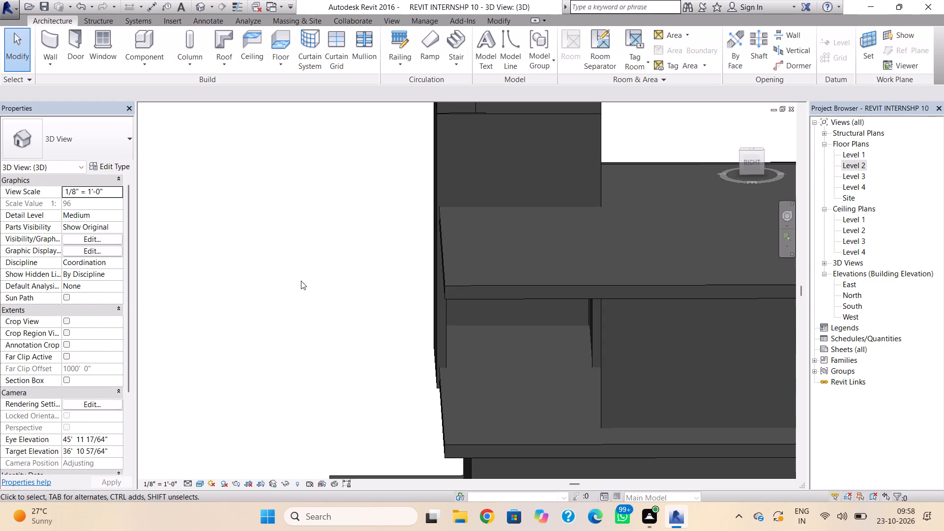
right_click_drag(406, 423, 474, 385, "shift")
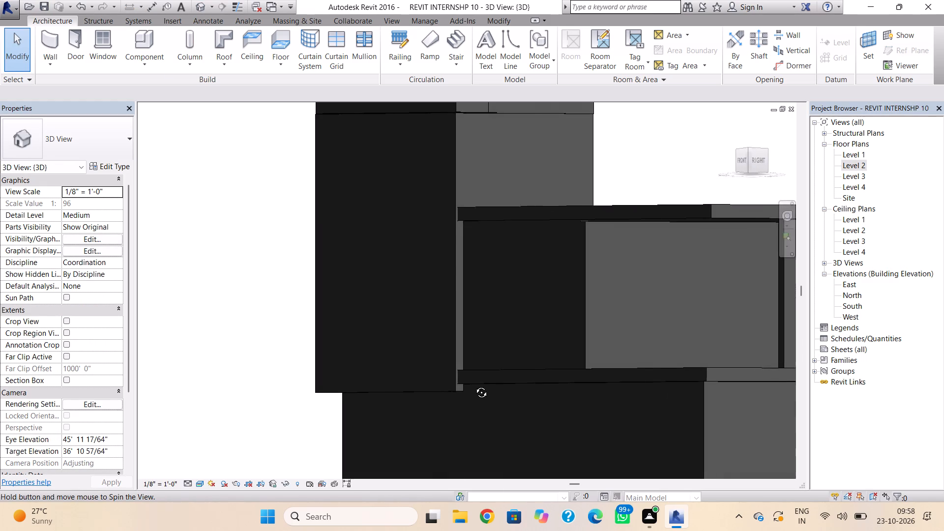
right_click_drag(474, 385, 532, 416, "shift")
scroll(527, 425, "down", 3)
middle_click_drag(527, 425, 492, 383)
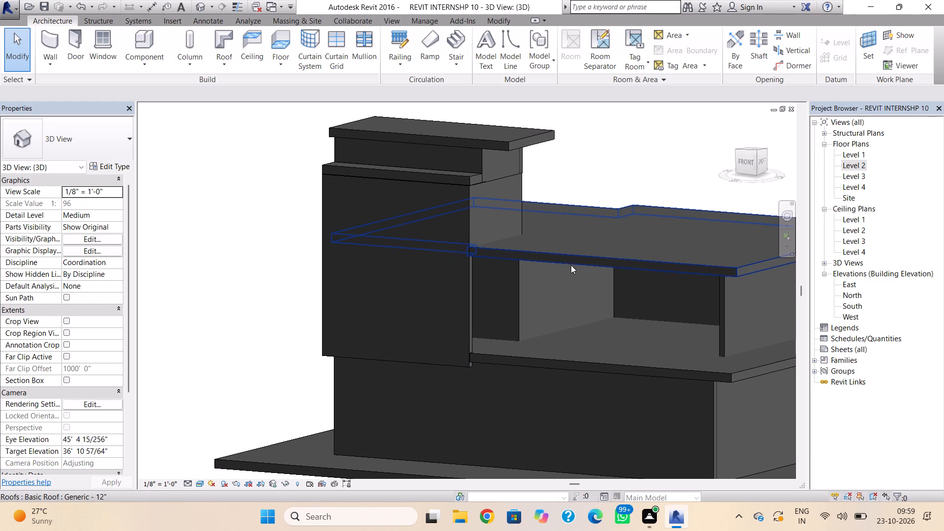
right_click_drag(551, 265, 459, 211, "shift")
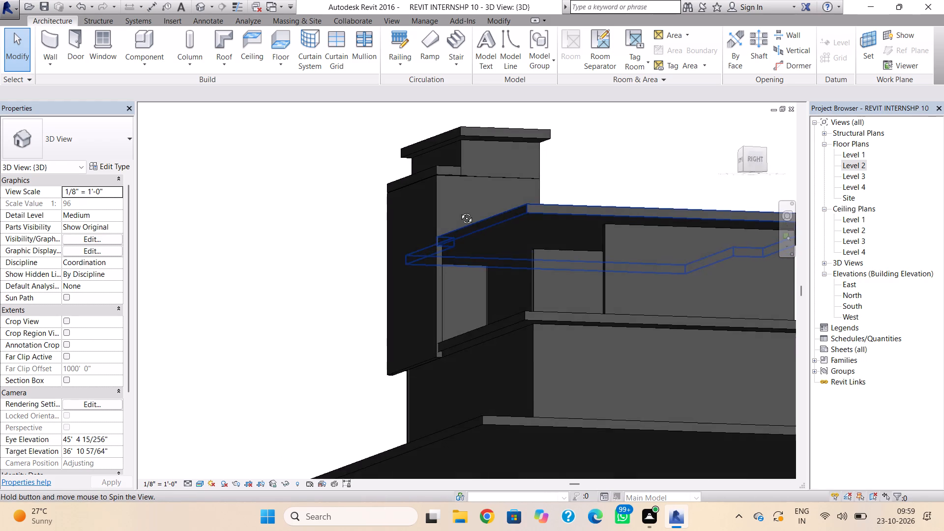
right_click_drag(459, 211, 597, 285, "shift")
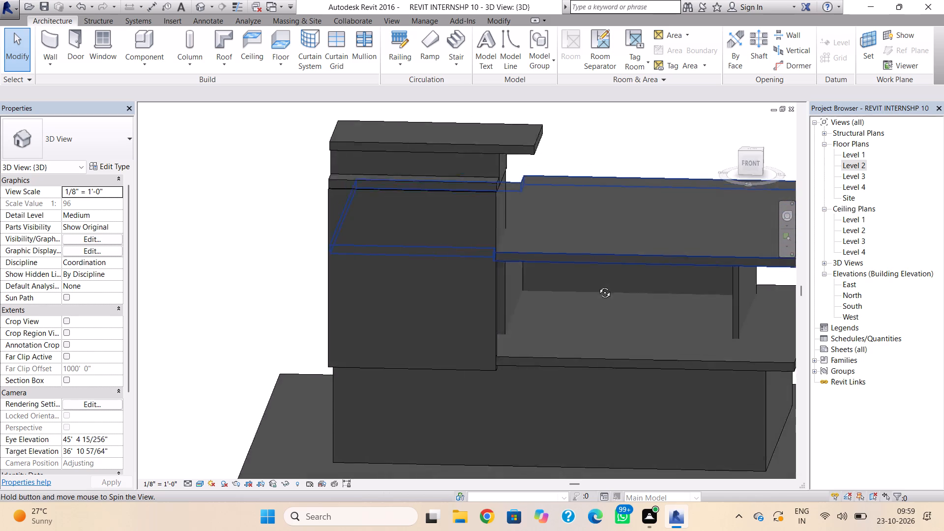
right_click_drag(597, 285, 556, 298, "shift")
right_click(551, 296, "shift")
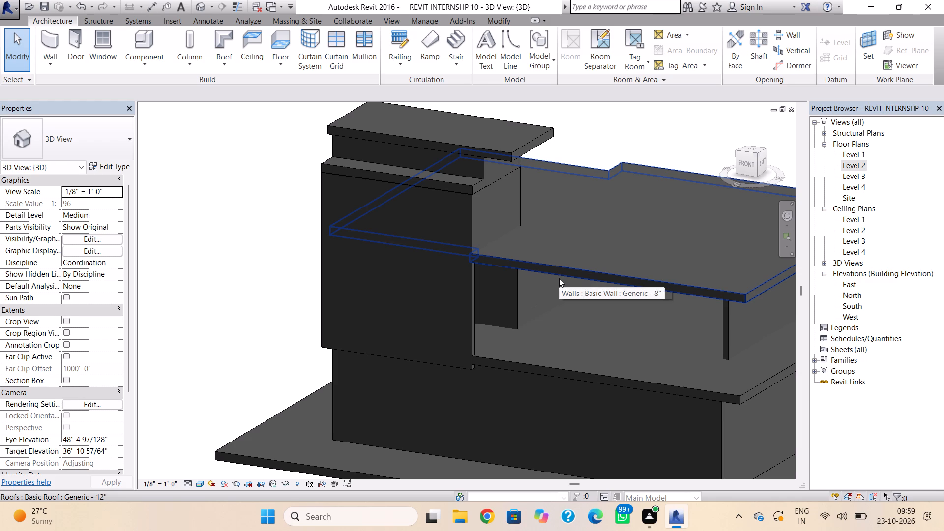
scroll(757, 210, "down", 2)
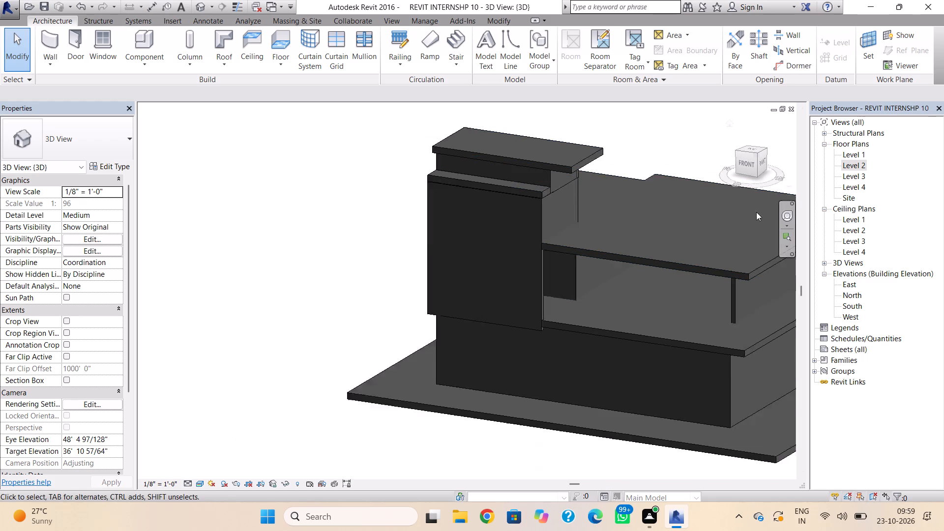
scroll(756, 212, "down", 1)
middle_click_drag(743, 222, 628, 246)
Draw a 20' 0" high Generic - 6" wall on Level 3 along the roof's south edge, 34' 2 1/2" east from the enclosed room to the roof's corner.
double_click(864, 174)
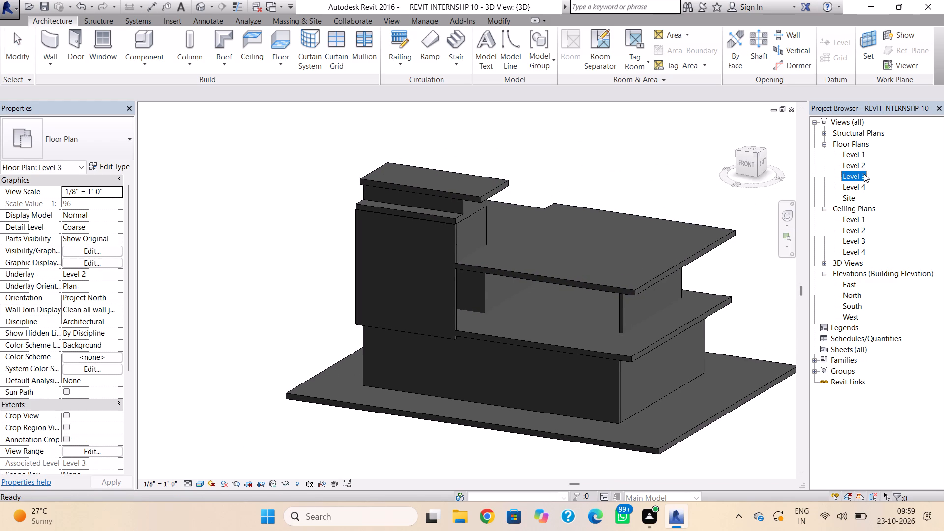
scroll(690, 214, "down", 3)
middle_click_drag(609, 246, 350, 275)
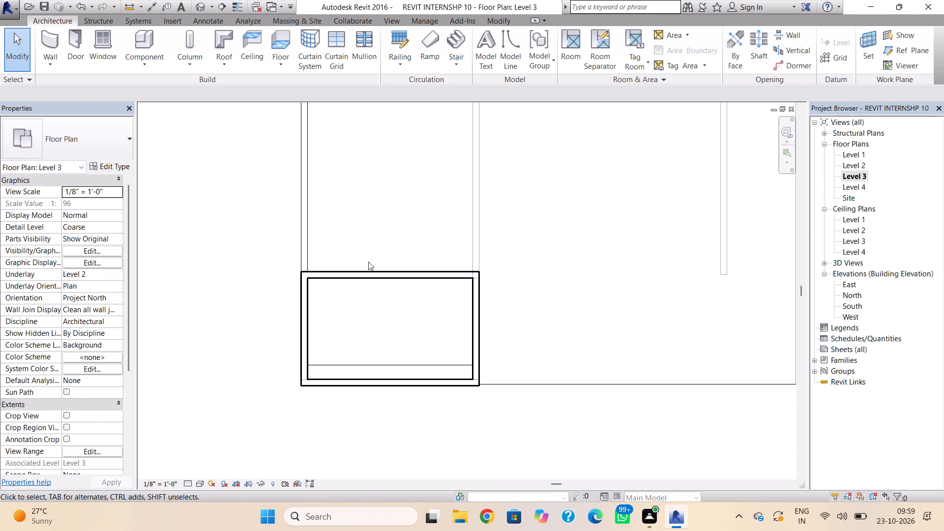
scroll(377, 259, "down", 2)
middle_click_drag(375, 265, 331, 303)
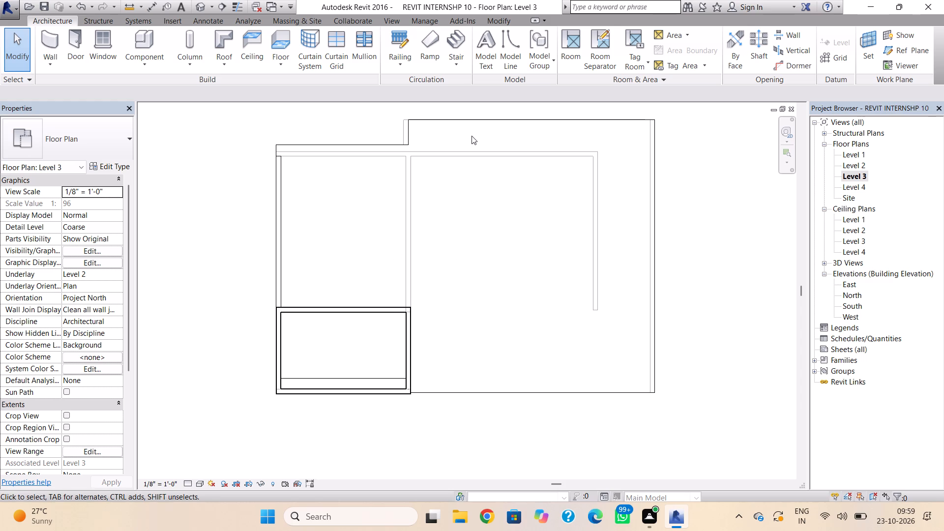
left_click(53, 44)
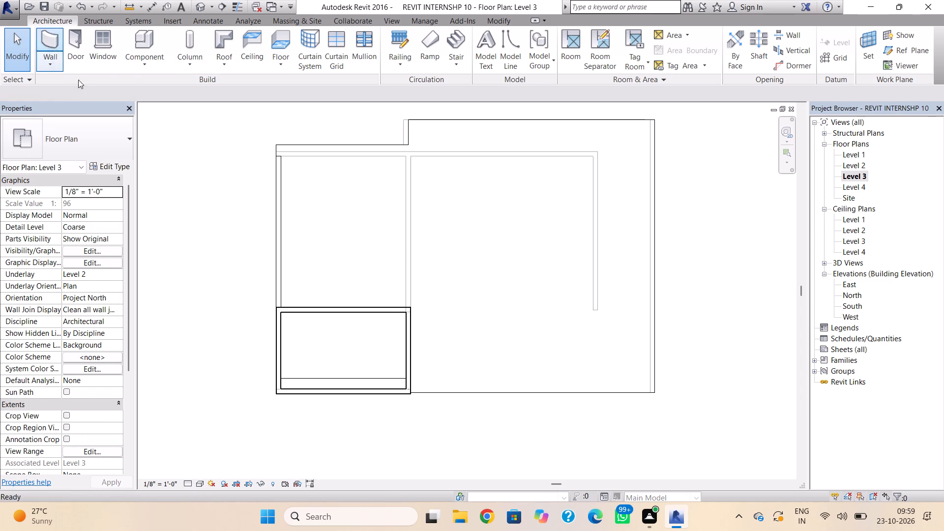
left_click(95, 132)
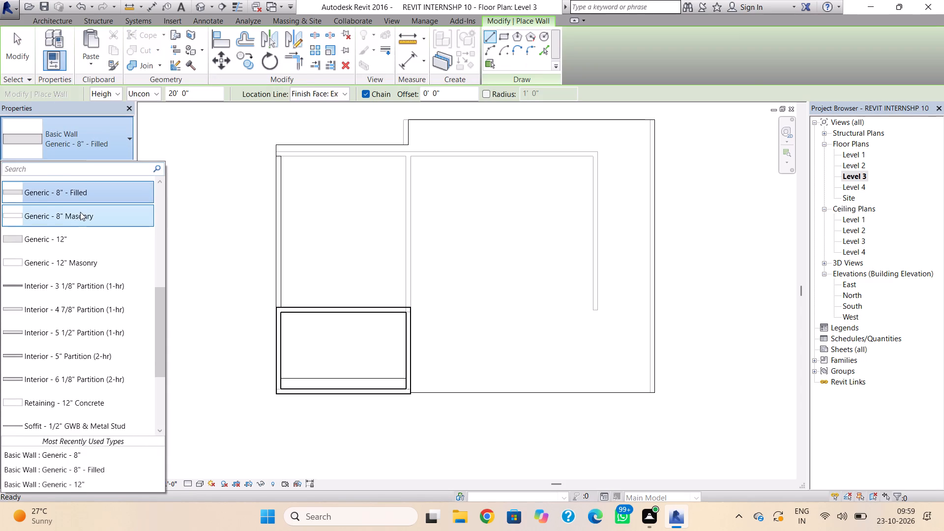
scroll(80, 212, "up", 3)
left_click(87, 201)
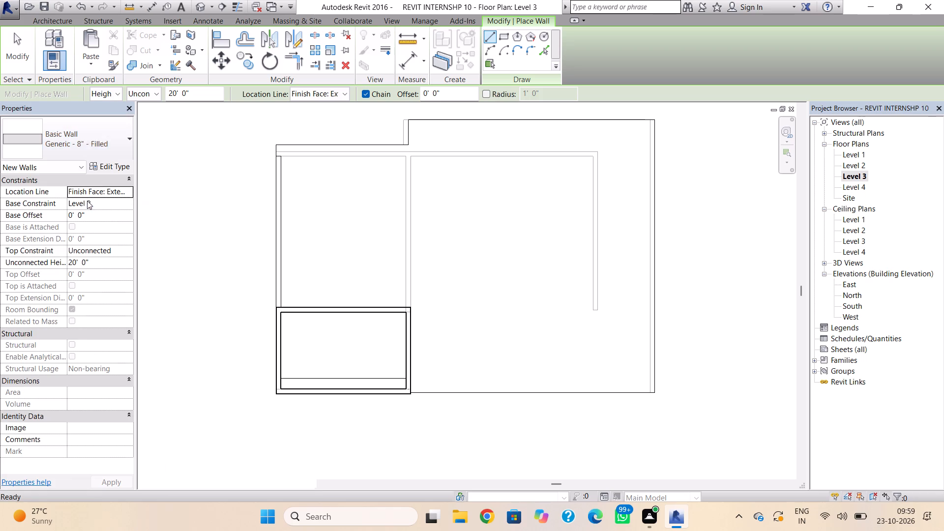
left_click(411, 391)
key("space")
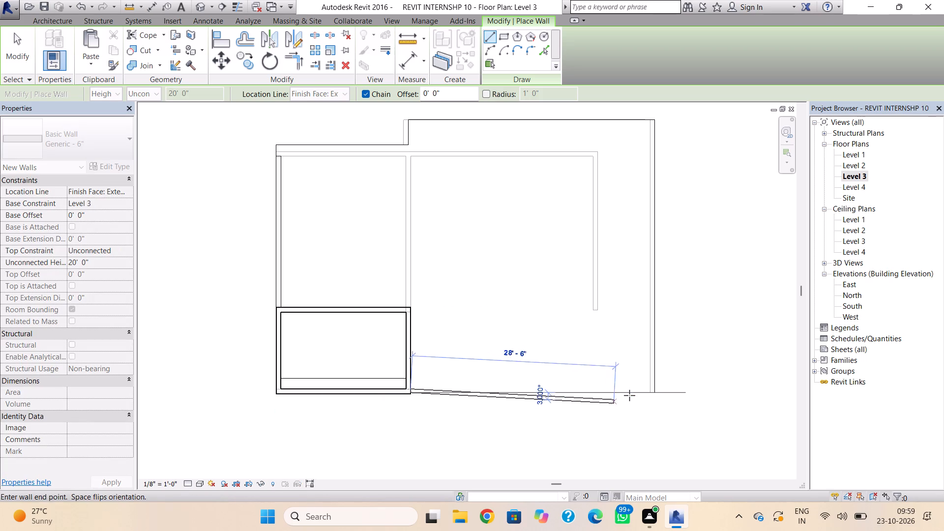
left_click(660, 384)
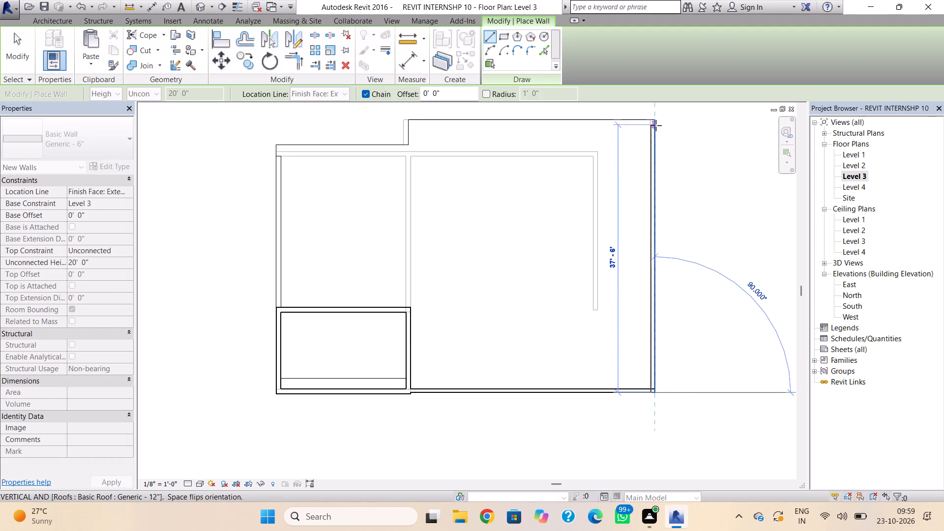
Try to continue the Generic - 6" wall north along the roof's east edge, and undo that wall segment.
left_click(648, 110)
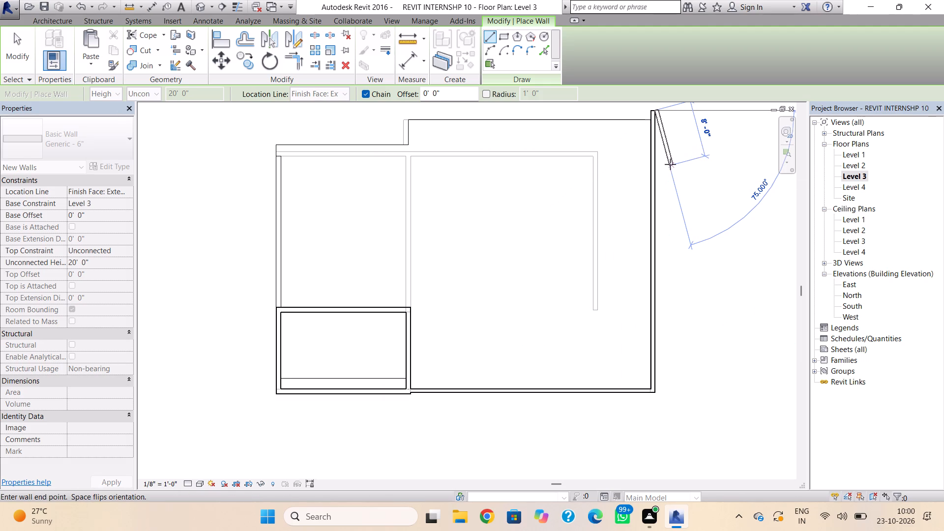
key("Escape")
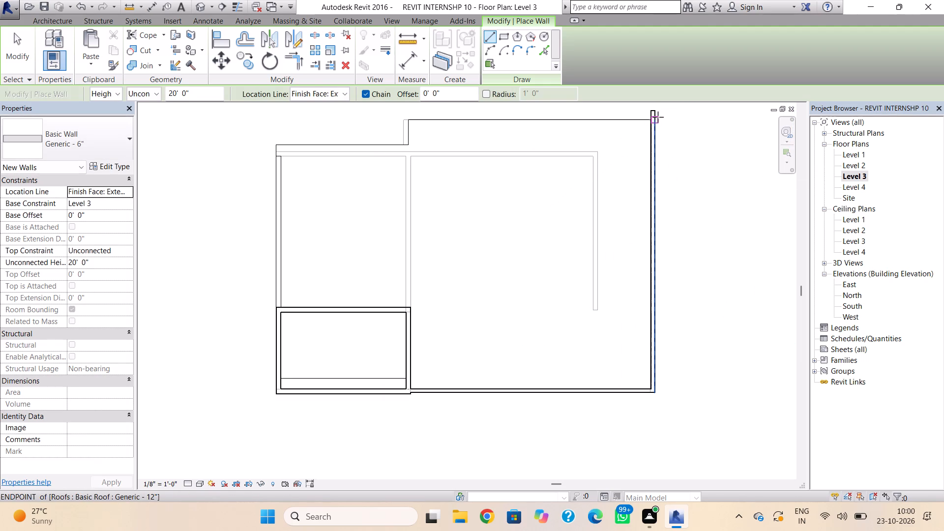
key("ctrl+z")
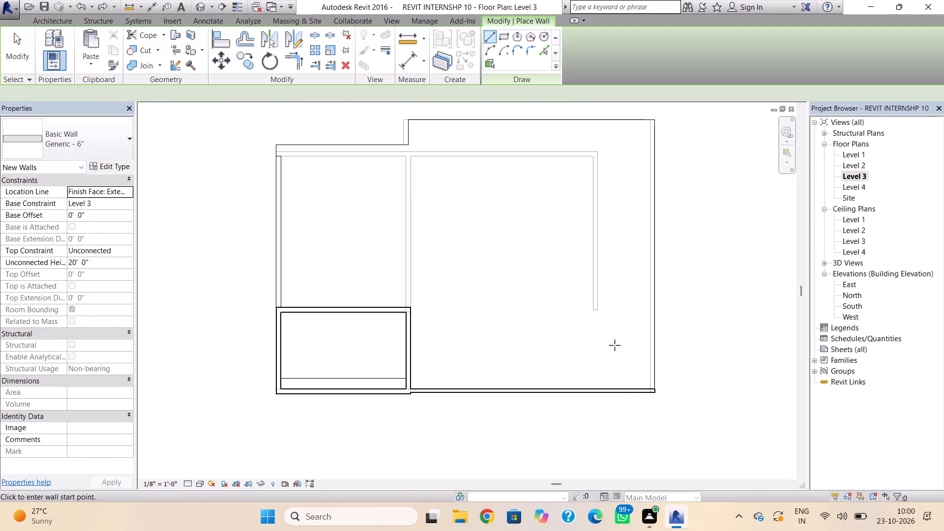
Draw a Generic - 6" wall on Level 3 along the roof's east edge, north from the southeast corner and flipped to the inner side.
left_click(657, 389)
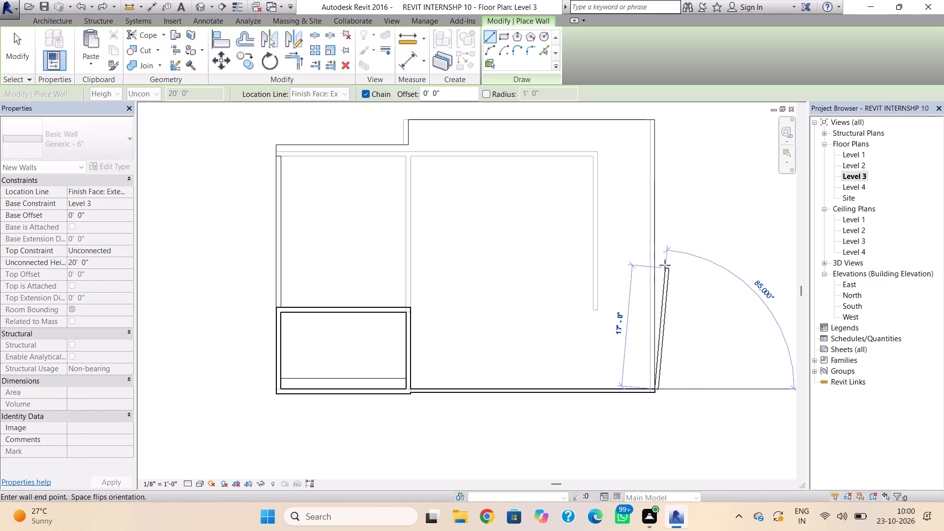
key("space")
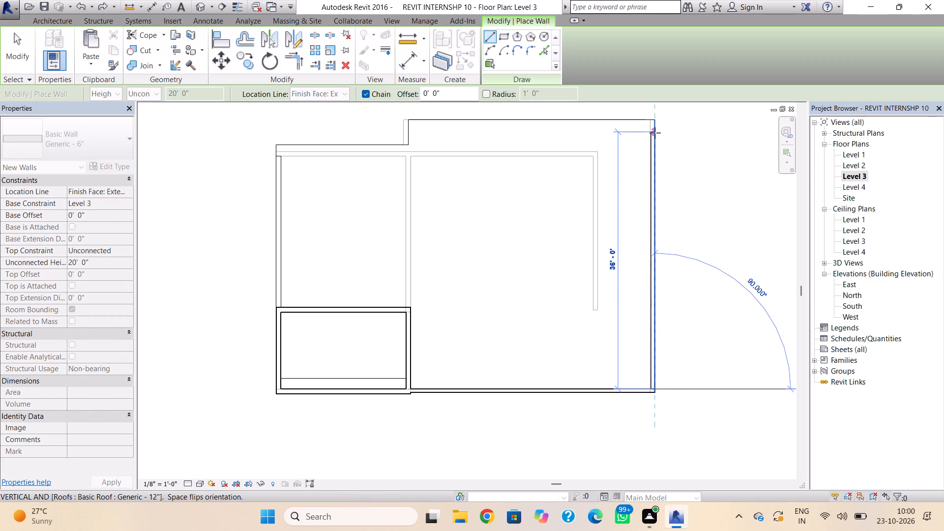
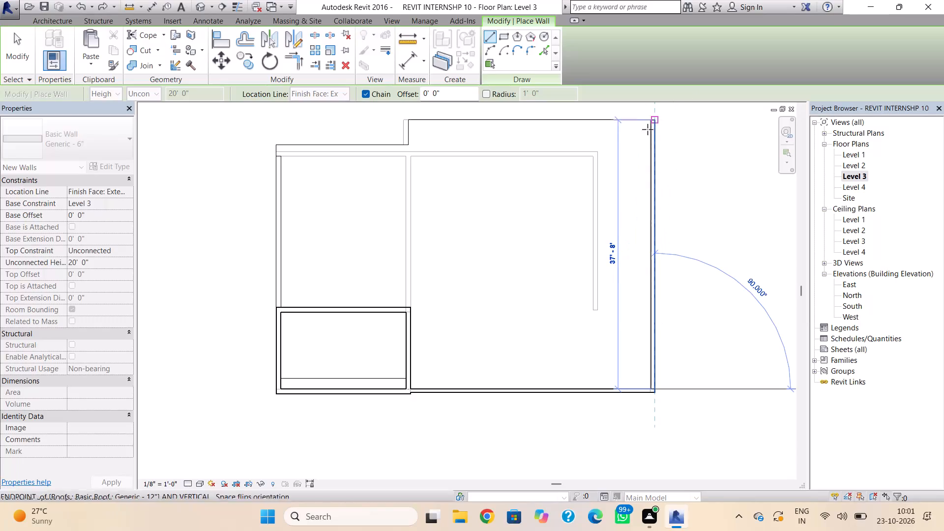
Continue the wall chain from the roof's northeast corner: 34' 6" west, 3' 6" south, west to the northwest corner, and south to the enclosed room.
left_click(654, 122)
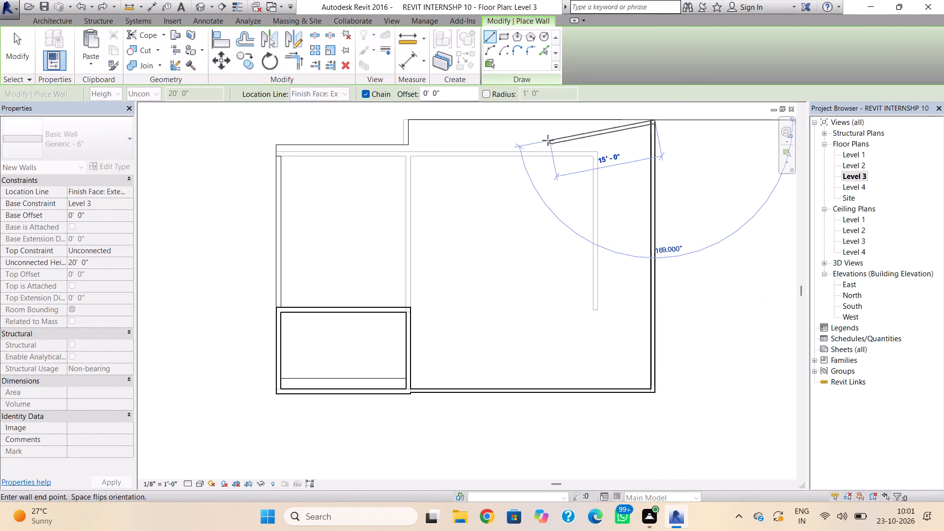
left_click(407, 125)
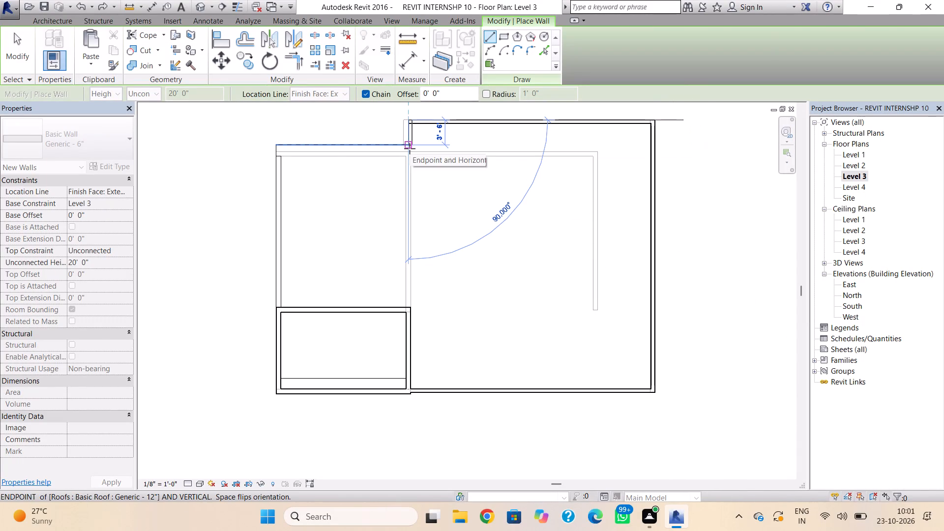
left_click(410, 148)
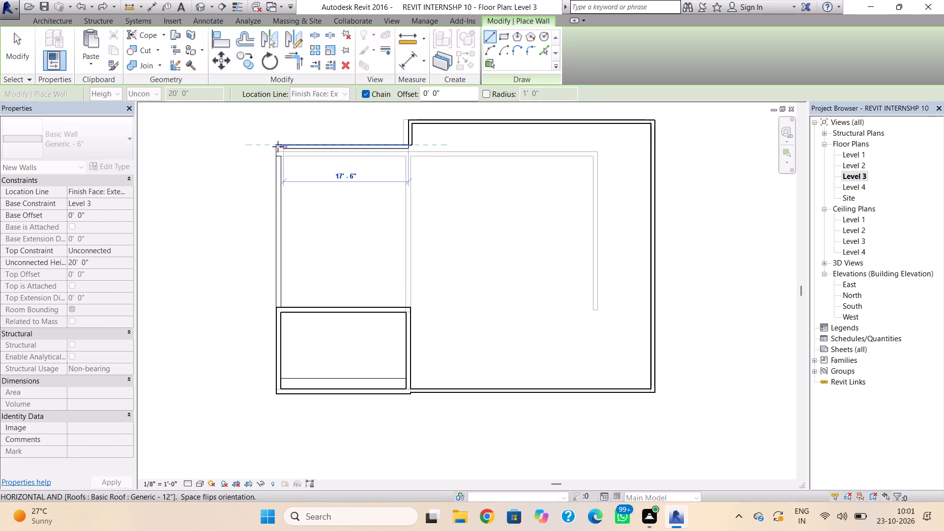
left_click(276, 147)
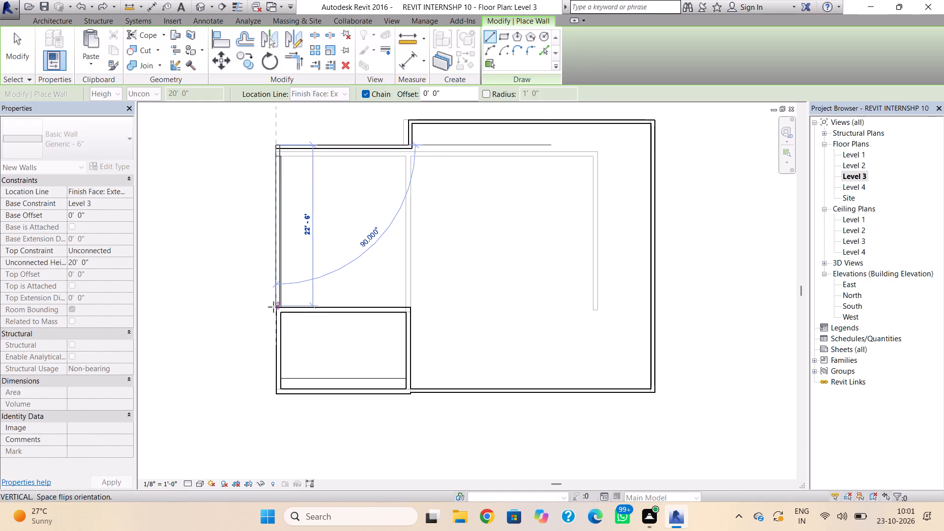
left_click(273, 307)
key("Escape")
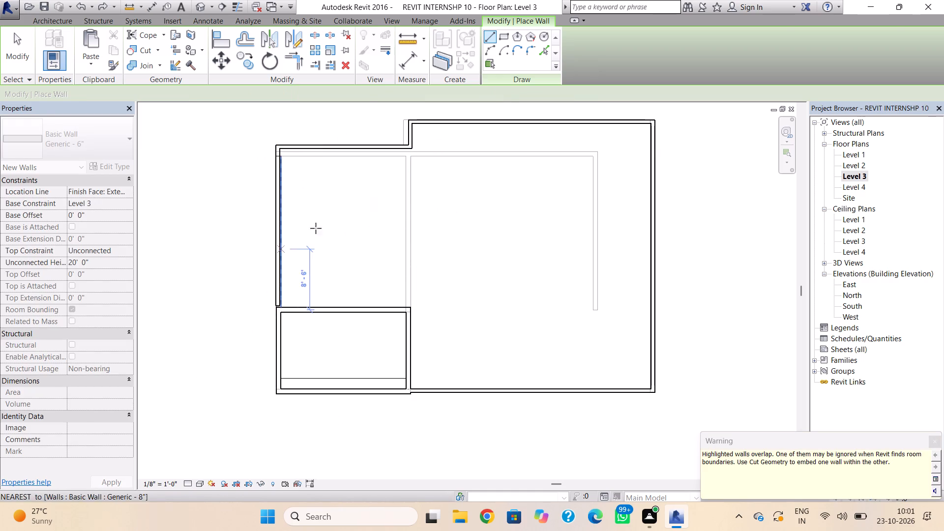
key("Escape")
Set the unconnected height of all six Generic - 6" walls along the Level 3 roof edges to 4'.
left_click(206, 6)
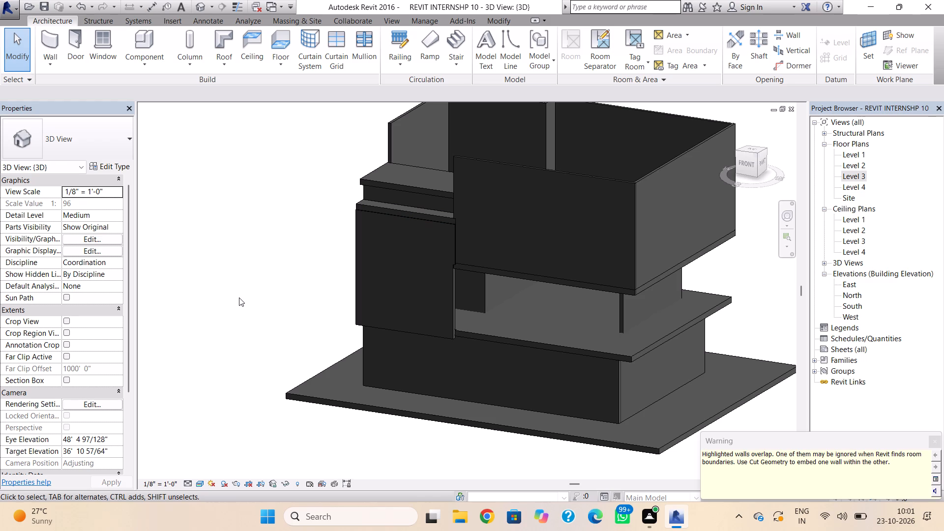
right_click_drag(218, 306, 452, 299, "shift")
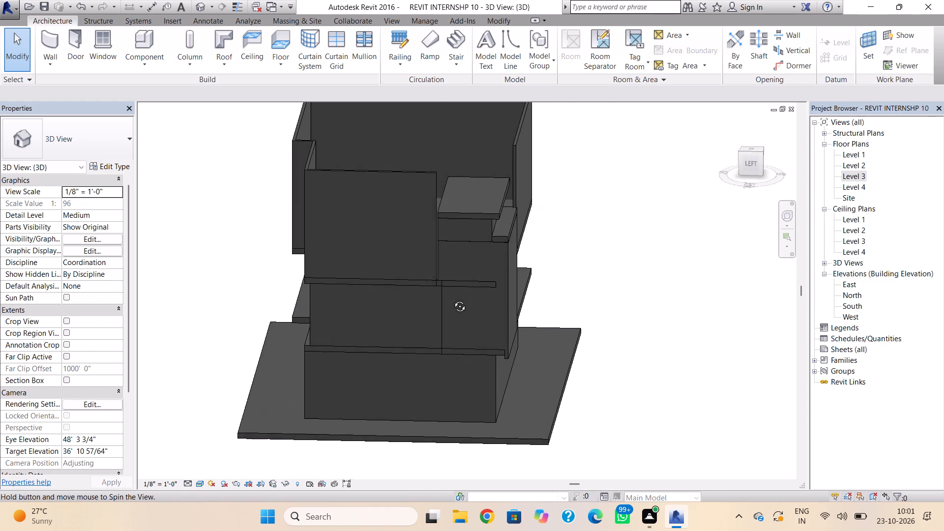
right_click_drag(452, 299, 453, 298, "shift")
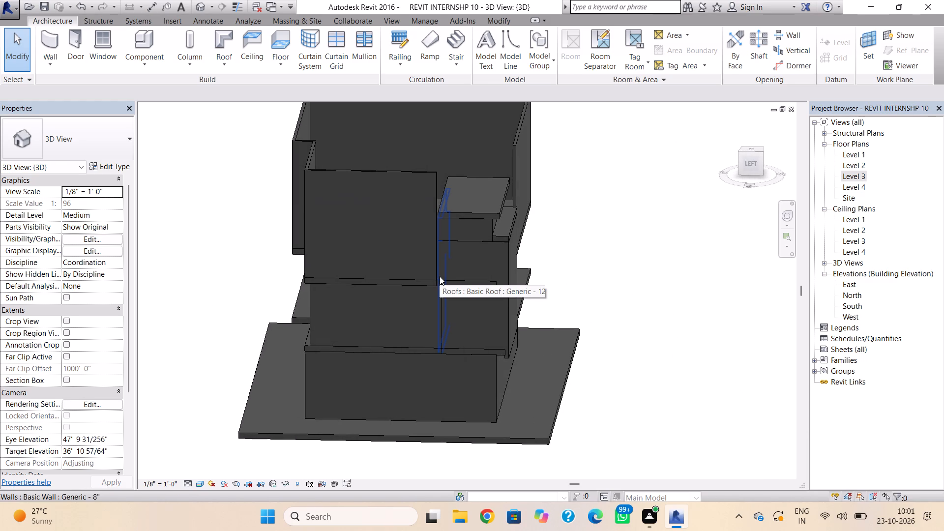
double_click(861, 178)
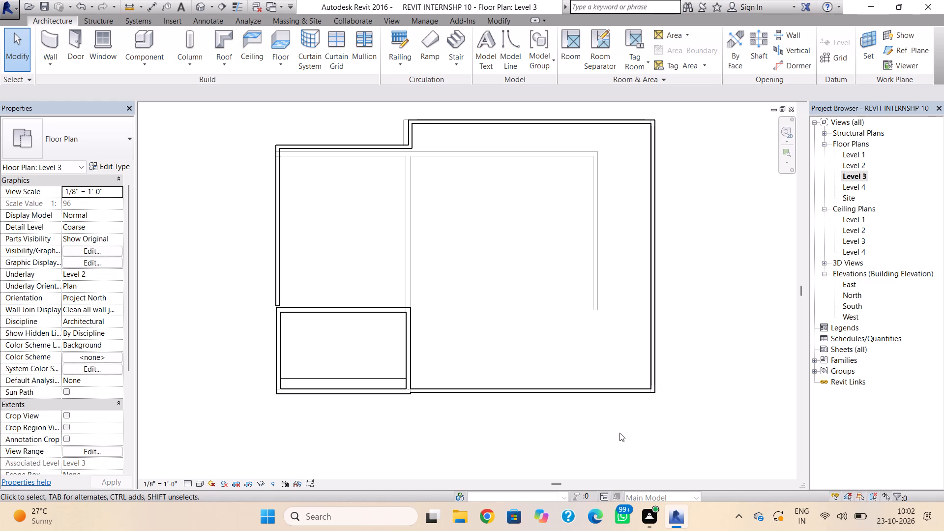
left_click(632, 397, "ctrl")
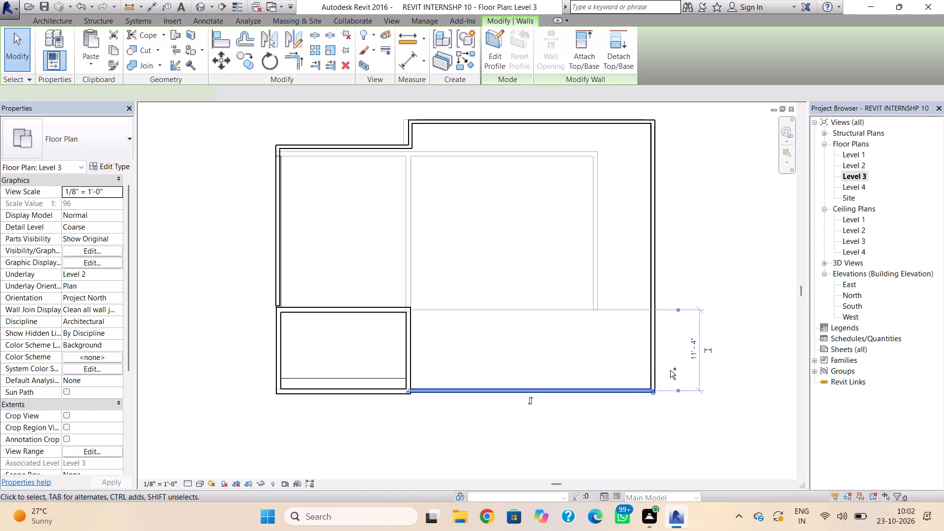
left_click(647, 364, "ctrl")
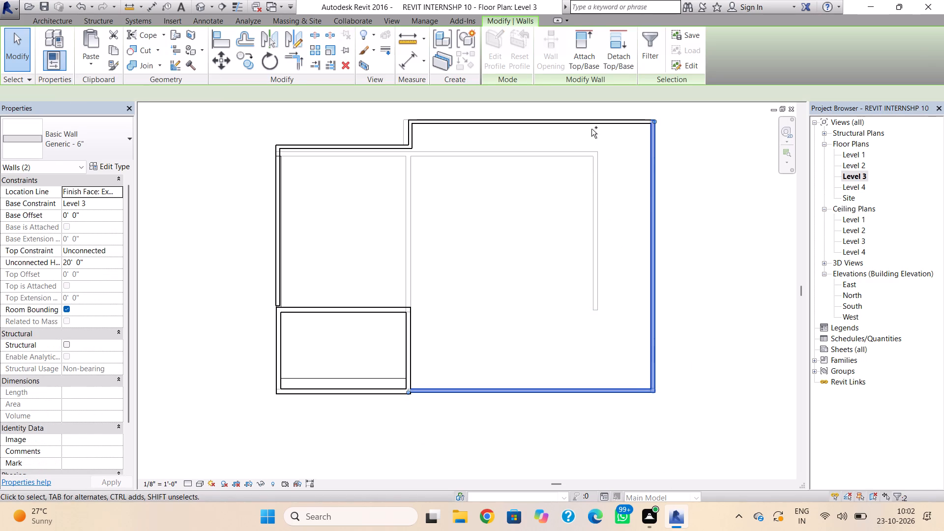
left_click(591, 129, "ctrl")
left_click(410, 141, "ctrl")
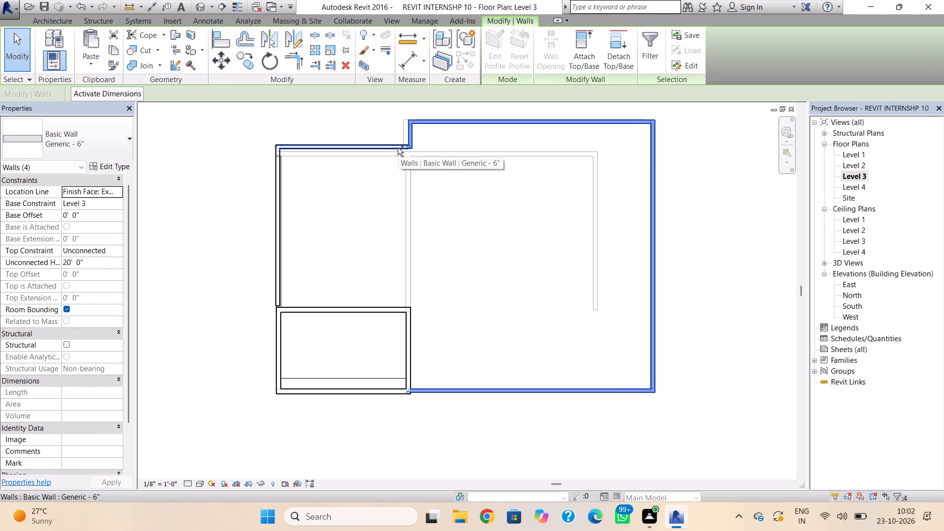
left_click(398, 147, "ctrl")
left_click(281, 266, "ctrl")
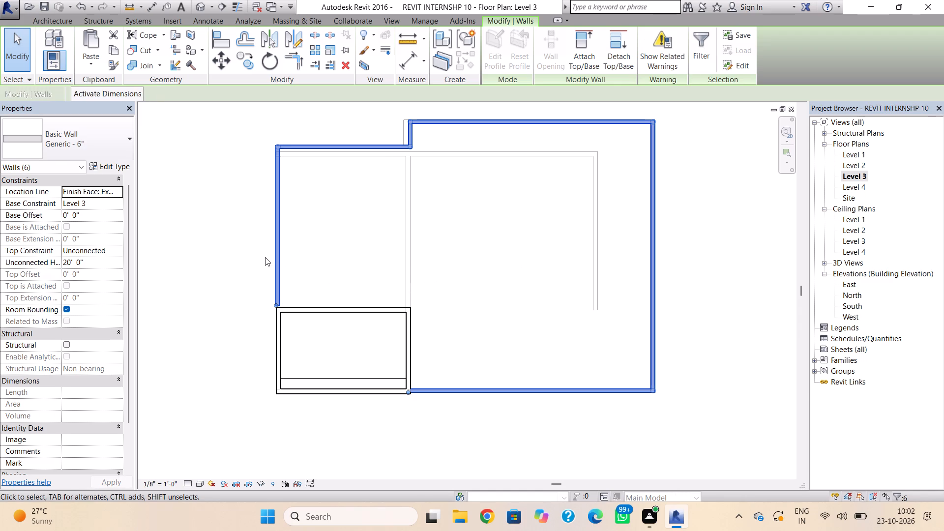
left_click(105, 259)
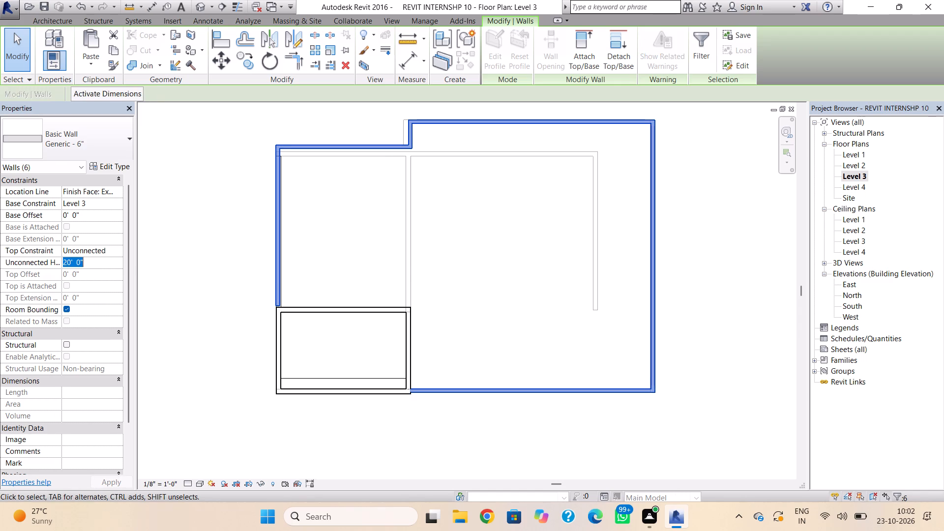
type("4'")
key("Return")
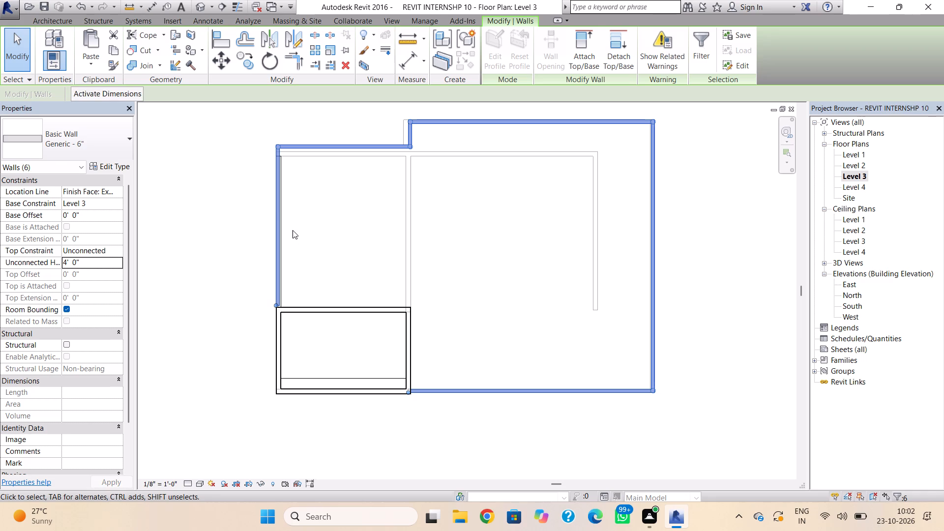
Nudge the roof's west-edge wall into line with the enclosed room's west wall, and extend its south end to meet the room.
left_click(278, 237)
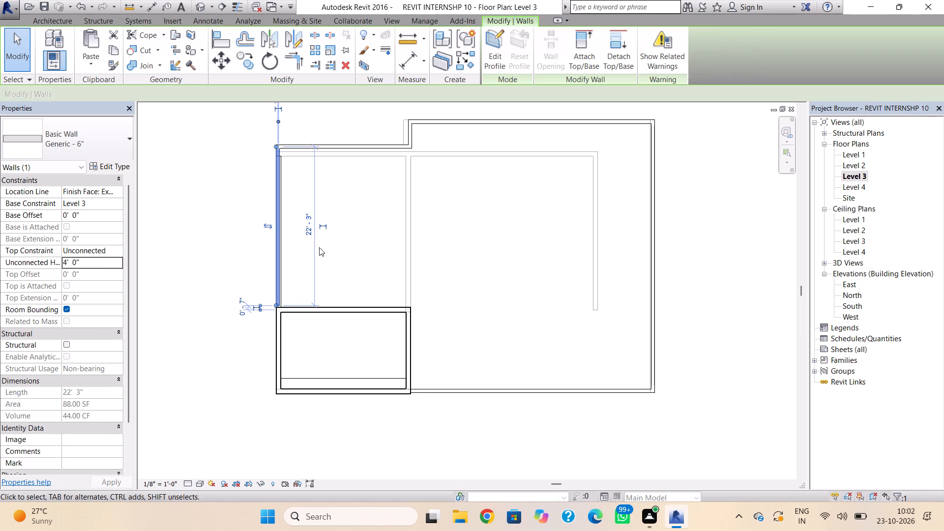
key("Right")
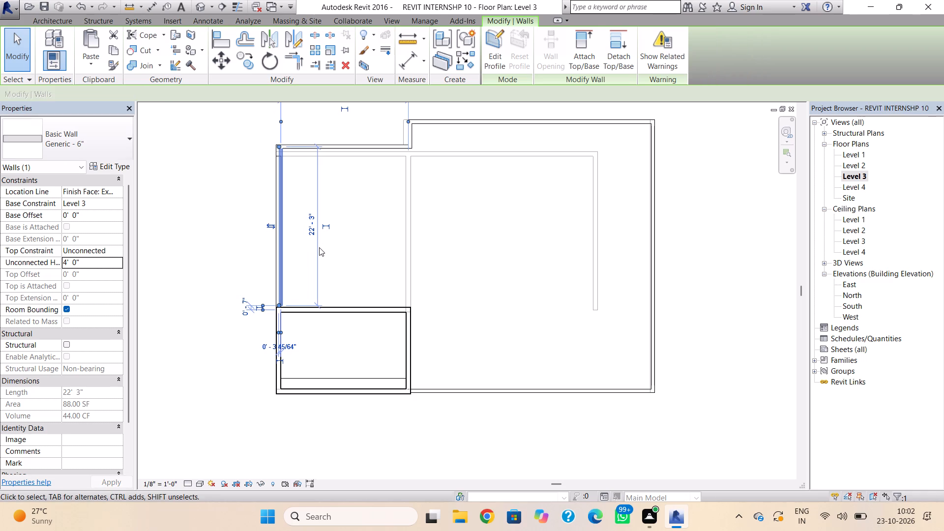
scroll(293, 242, "up", 5)
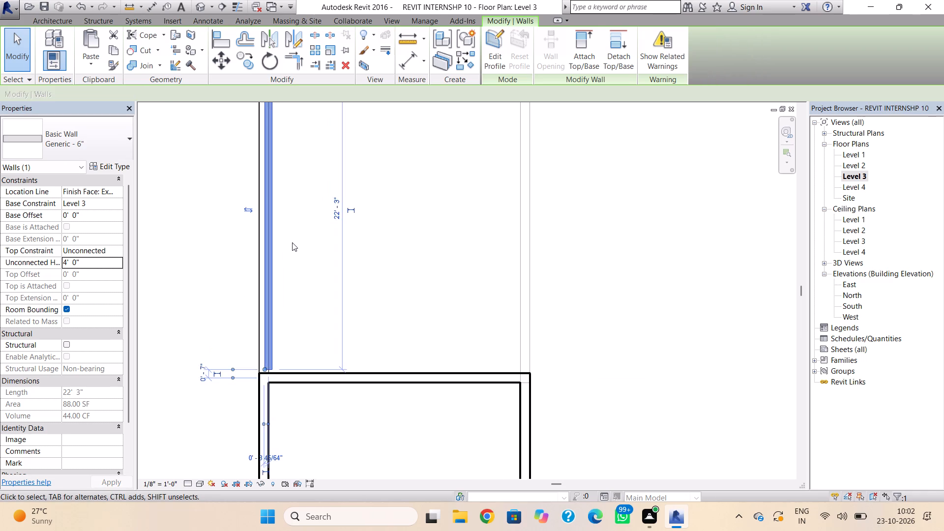
scroll(292, 242, "up", 3)
key("Left")
key("Left")
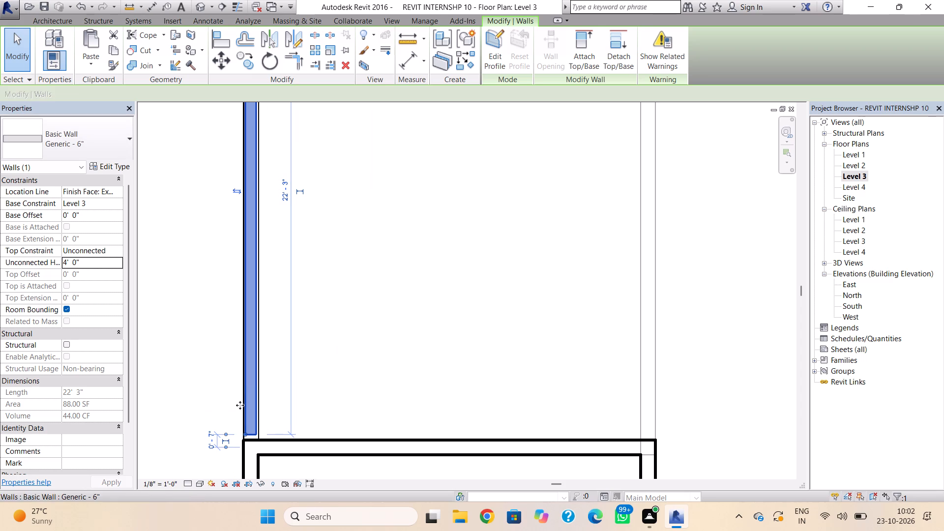
scroll(236, 433, "up", 4)
left_click_drag(250, 436, 251, 443)
left_click(338, 407)
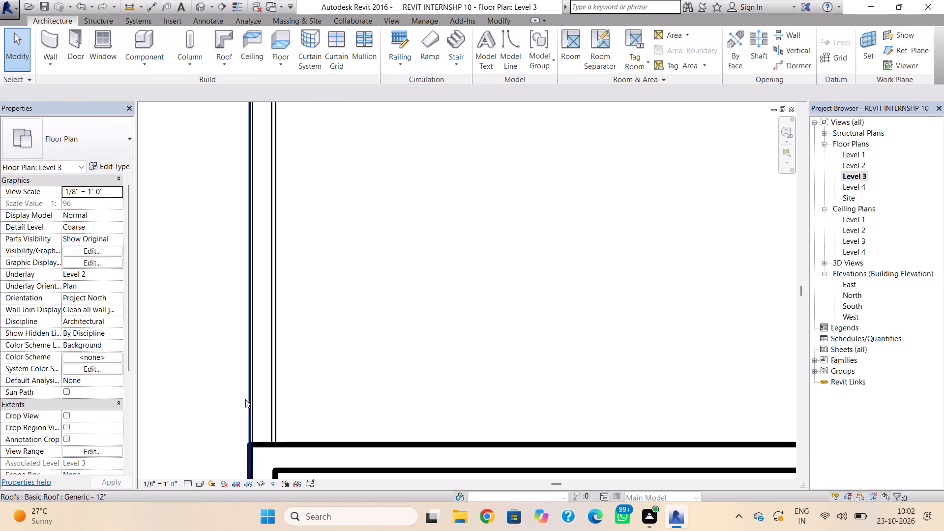
left_click(255, 402)
scroll(264, 405, "up", 8)
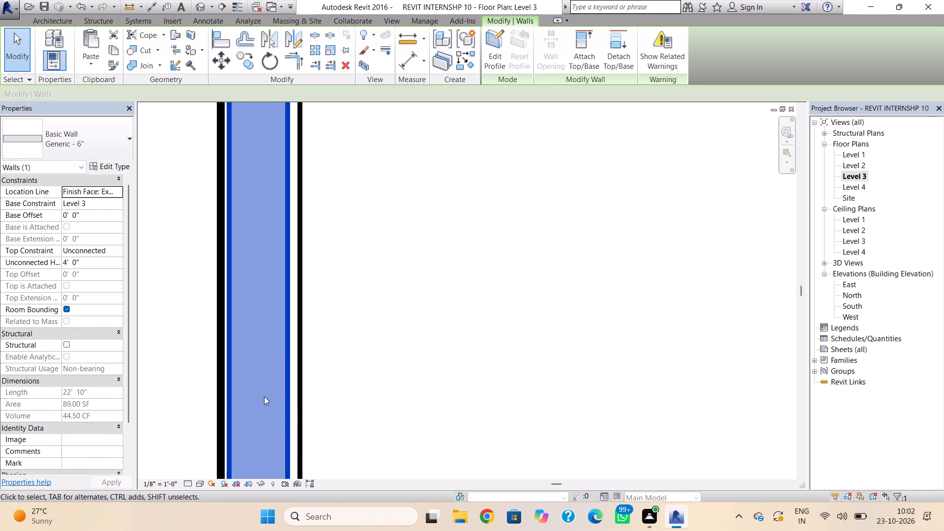
key("Left")
key("Left")
key("Left")
scroll(321, 362, "down", 4)
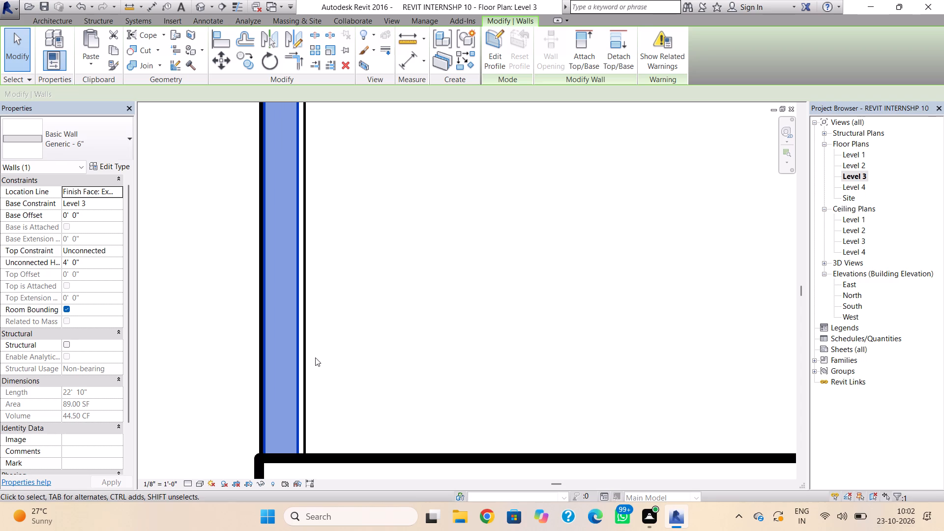
Examine the 4' high walls around the Level 3 roof in 3D from the west, south and southeast.
left_click(200, 12)
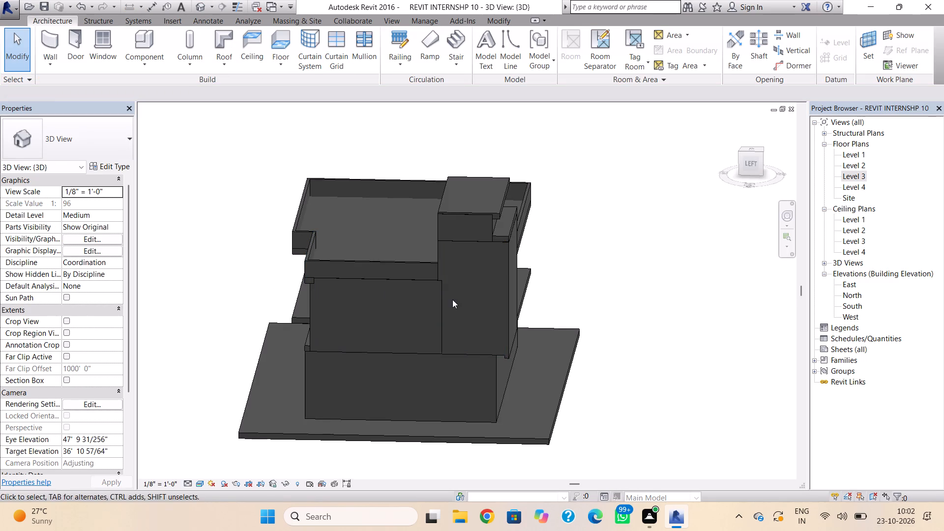
right_click_drag(450, 300, 269, 267, "shift")
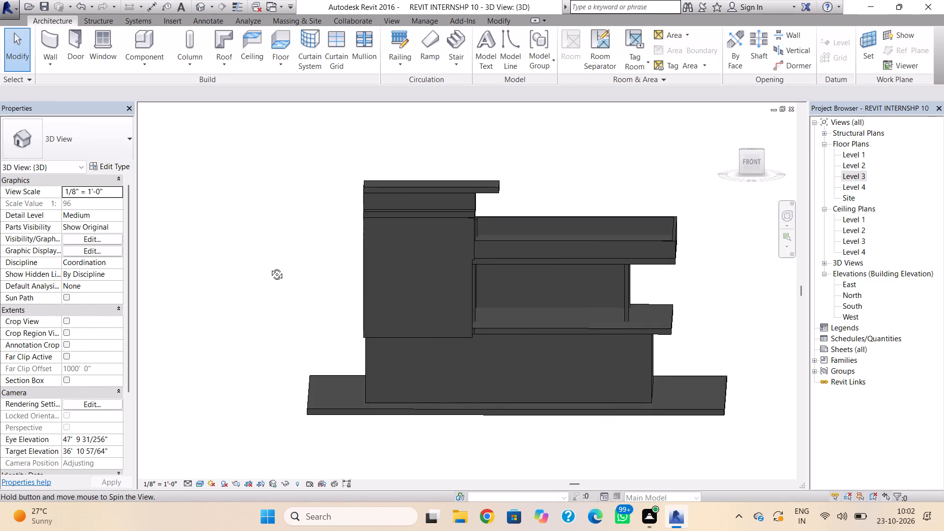
right_click_drag(269, 267, 271, 267, "shift")
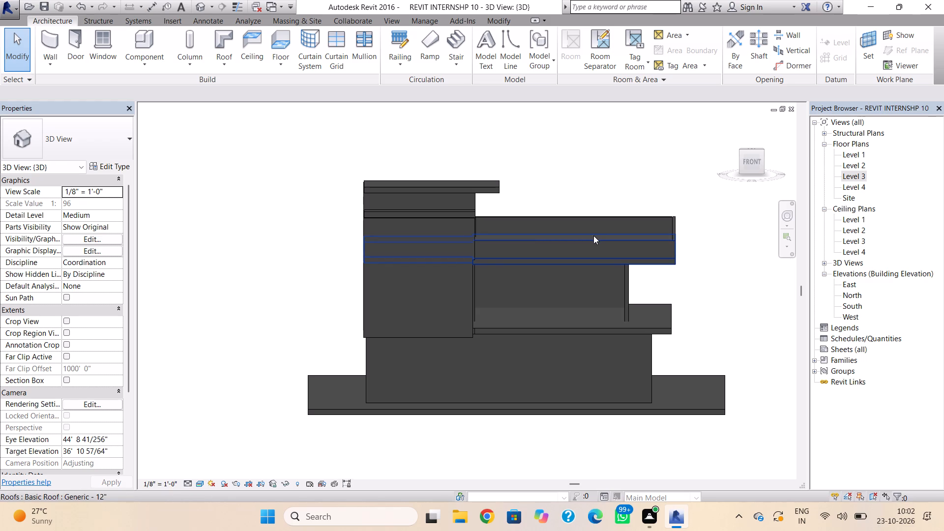
right_click_drag(589, 239, 551, 247, "shift")
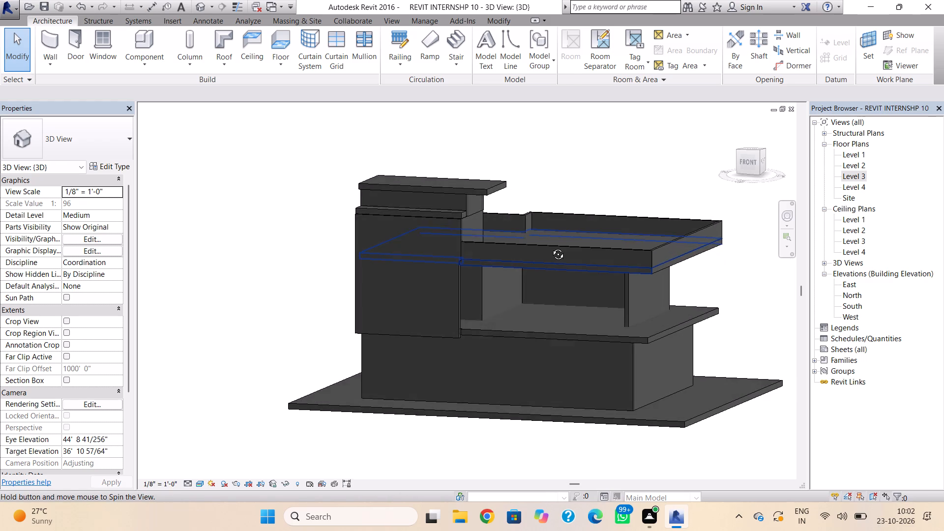
right_click_drag(551, 247, 550, 248, "shift")
scroll(550, 248, "down", 2)
middle_click(550, 250)
scroll(550, 250, "up", 1)
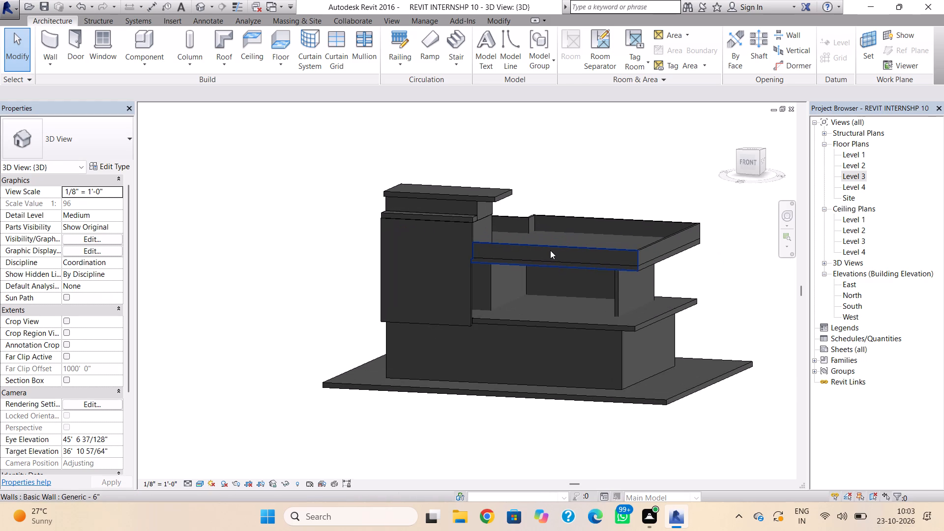
scroll(550, 250, "up", 1)
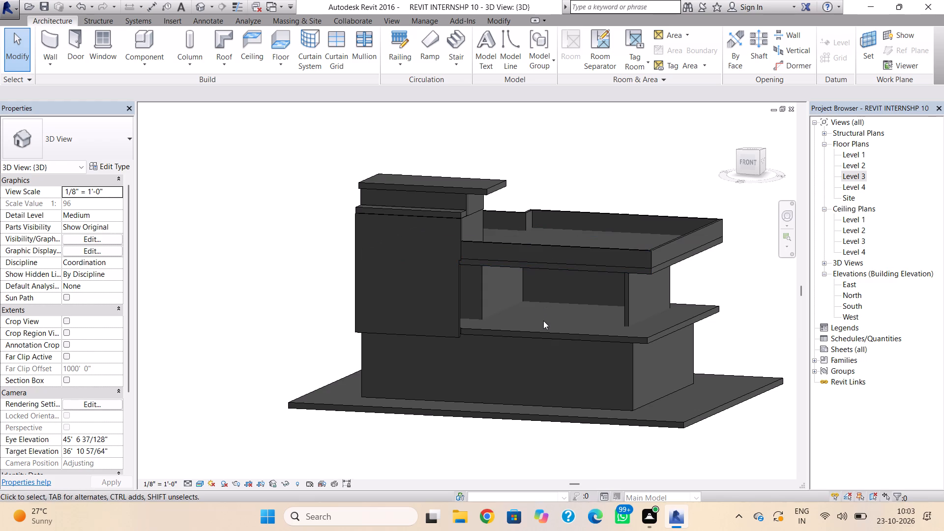
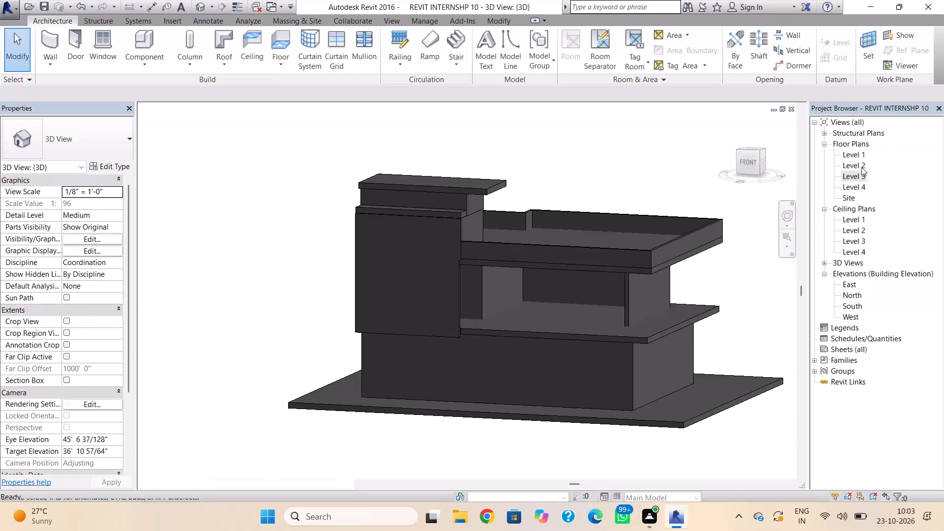
On Level 2, pull the east end of the south Generic - 8" wall toward the short step in the roof edge.
scroll(691, 316, "down", 2)
middle_click_drag(689, 317, 654, 317)
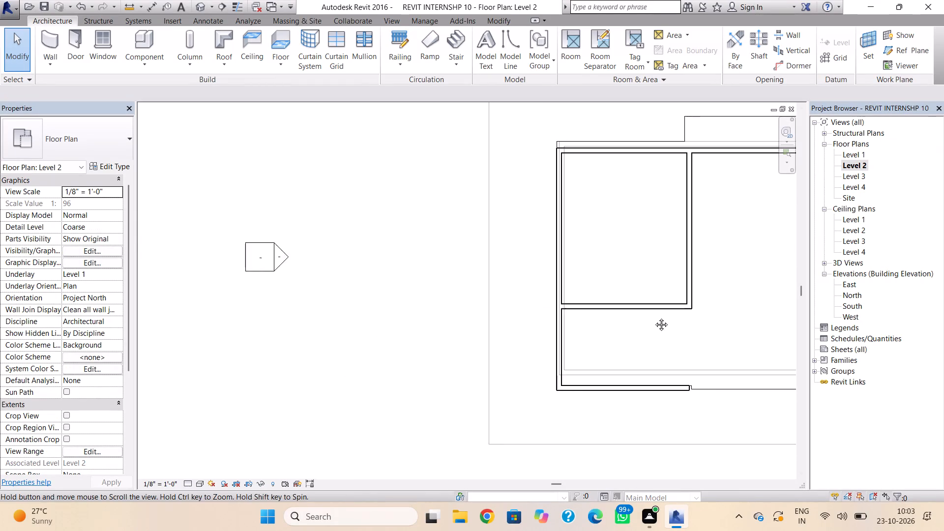
middle_click_drag(654, 317, 538, 318)
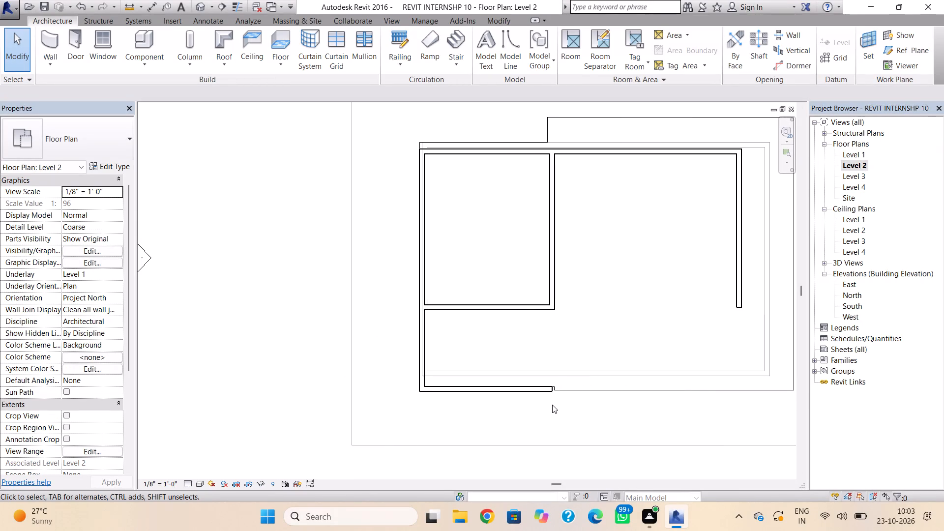
scroll(555, 397, "up", 13)
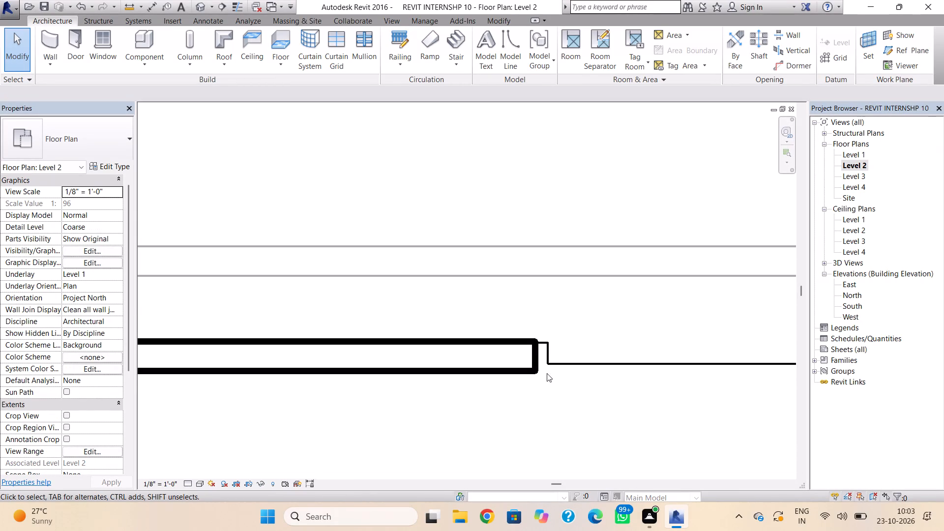
left_click(540, 364)
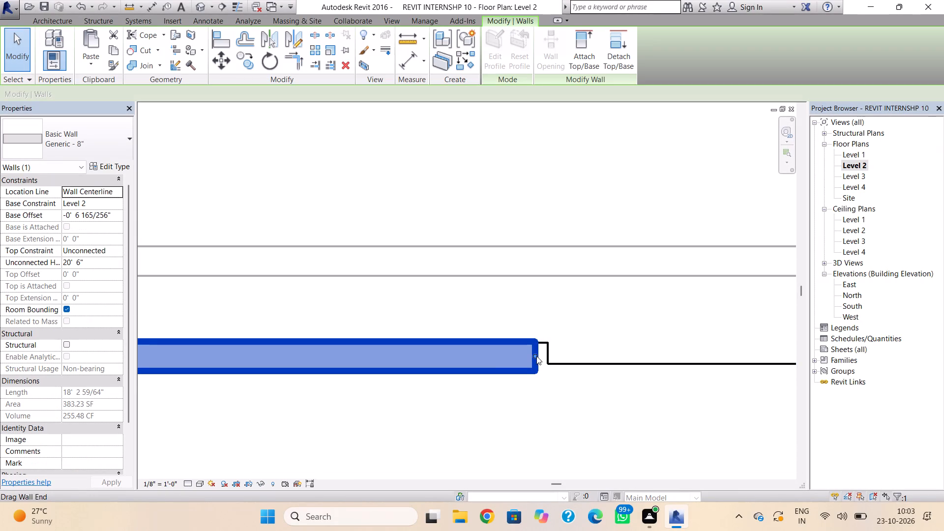
left_click_drag(536, 356, 544, 356)
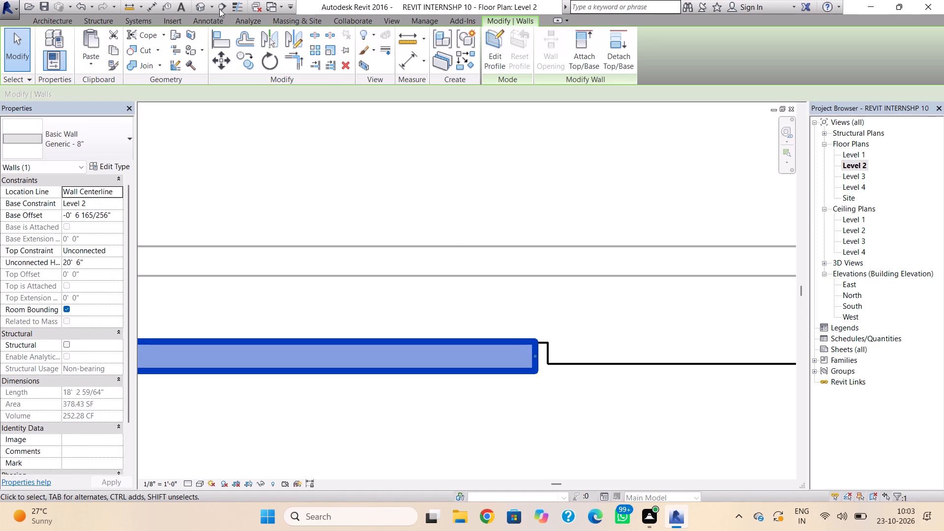
In 3D, raise the bottom of the Level 3 roof's south parapet wall to a 1' base offset, giving a 3' unconnected height.
left_click(201, 8)
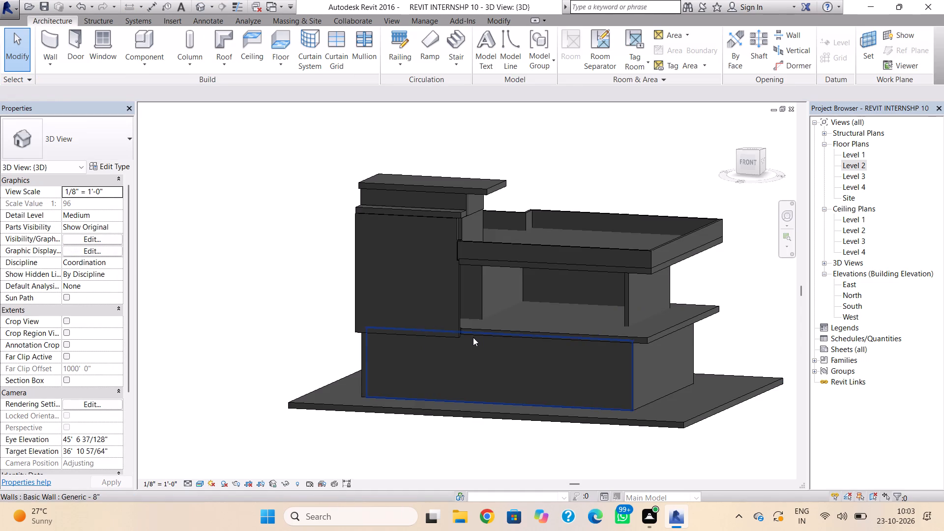
right_click_drag(474, 337, 517, 333, "shift")
scroll(501, 312, "up", 1)
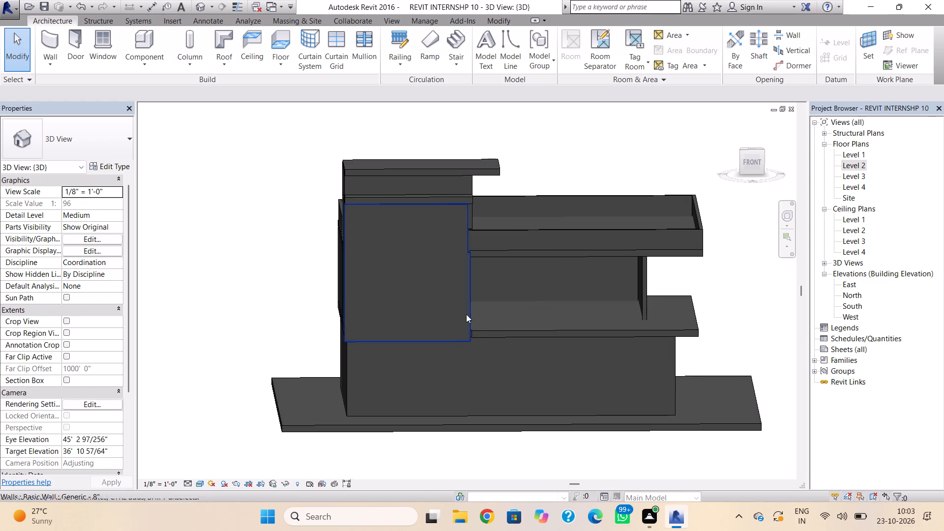
scroll(473, 334, "up", 9)
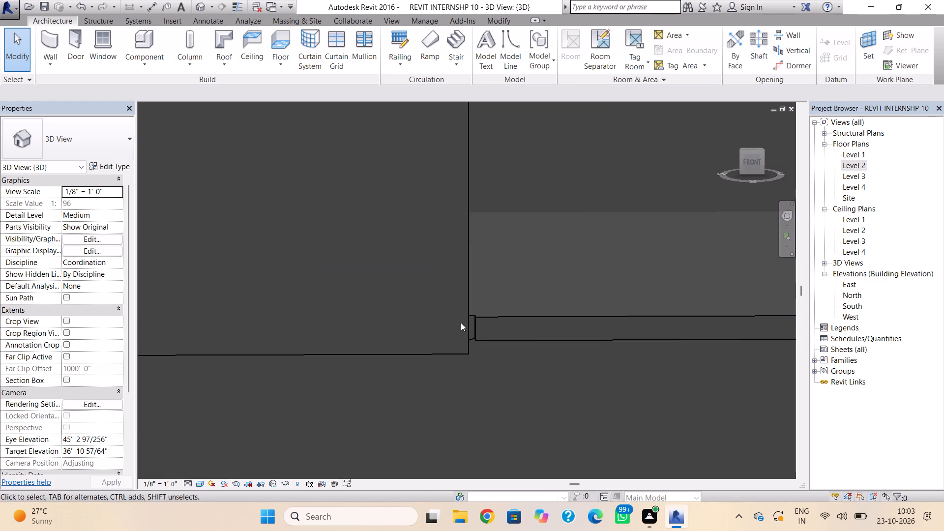
scroll(449, 342, "down", 6)
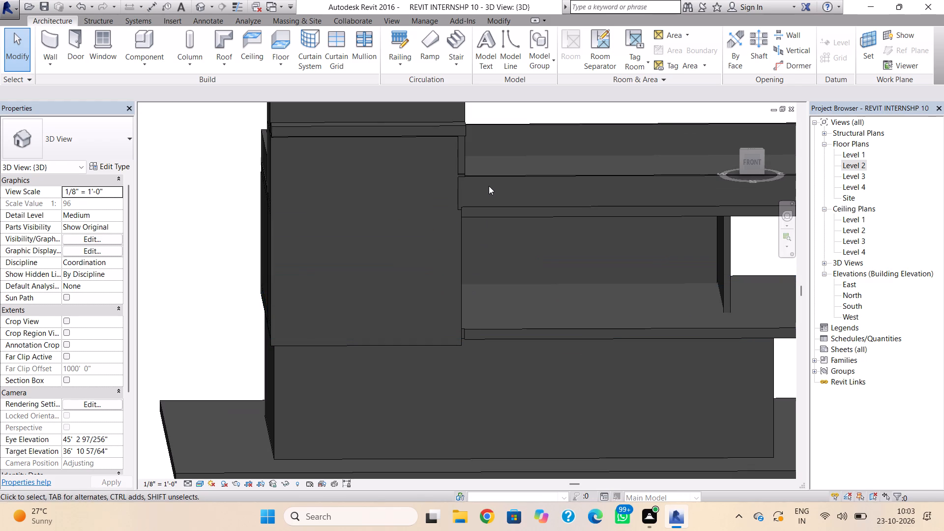
left_click(490, 179)
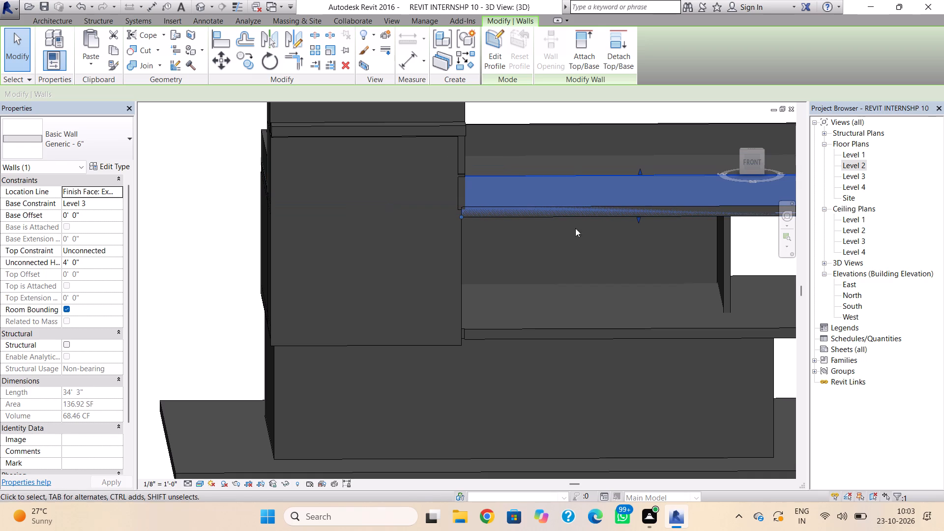
left_click_drag(637, 222, 638, 199)
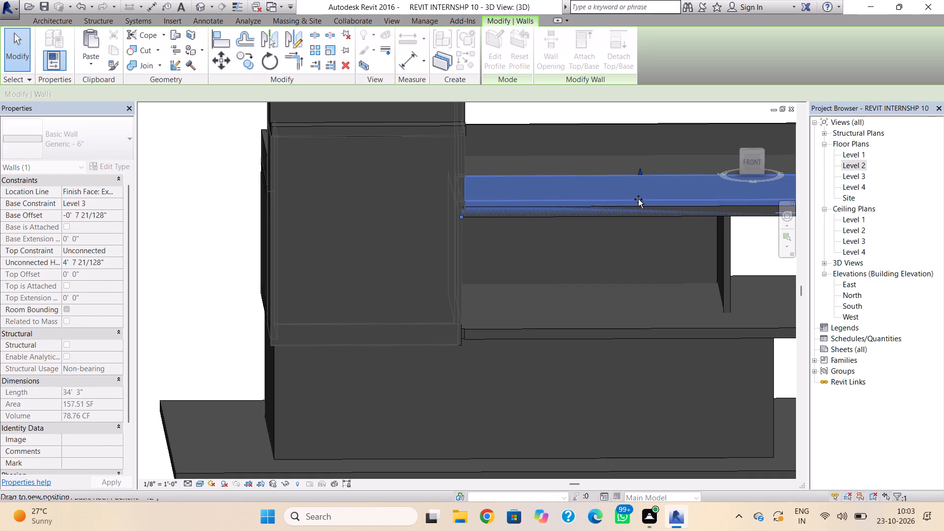
left_click_drag(638, 199, 639, 202)
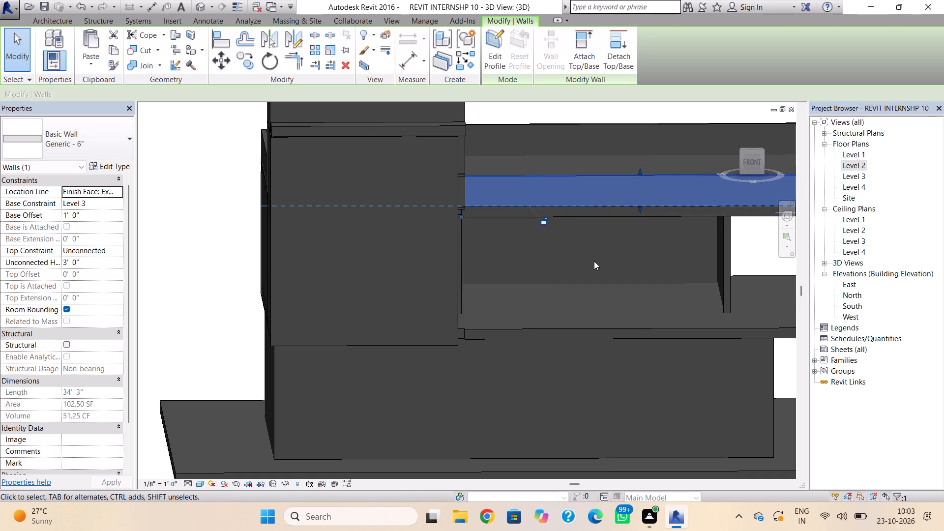
key("Escape")
Examine in 3D how the south parapet meets the enclosed room's walls and the roof slabs at the room's southeast corner.
scroll(504, 222, "up", 4)
scroll(447, 209, "up", 7)
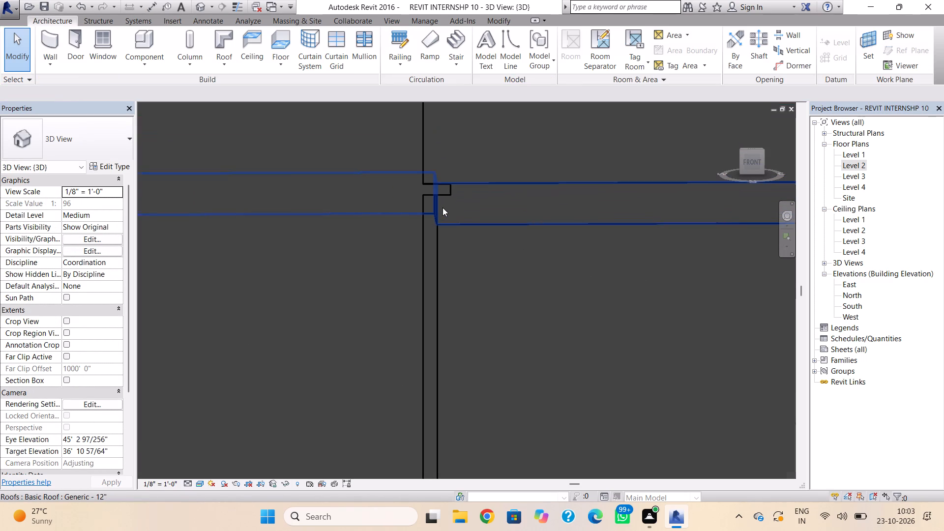
left_click(446, 195)
scroll(431, 253, "down", 4)
right_click_drag(486, 242, 434, 277, "shift")
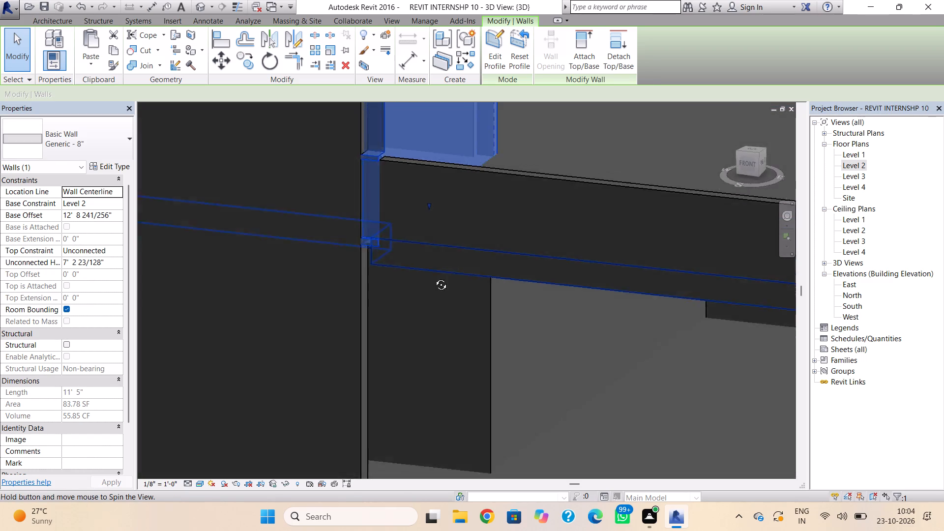
right_click_drag(434, 277, 432, 279, "shift")
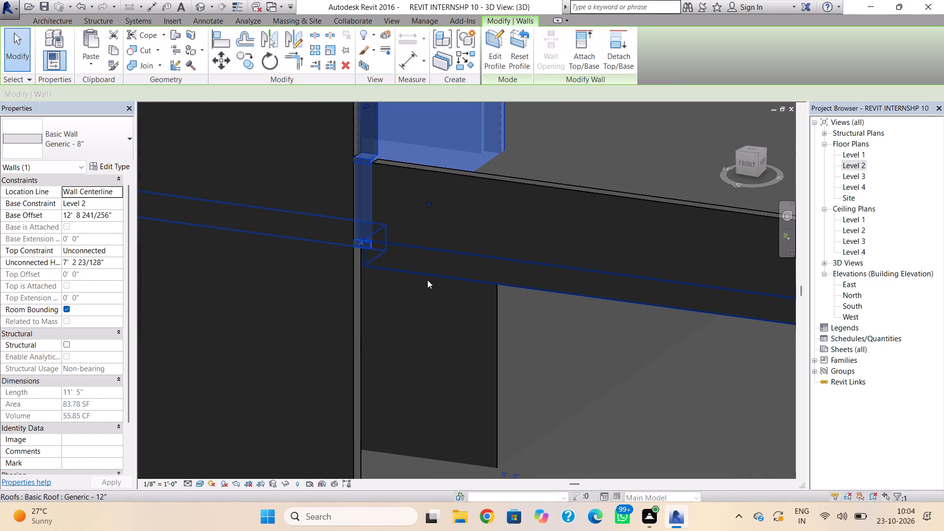
scroll(420, 282, "down", 3)
middle_click_drag(419, 286, 423, 336)
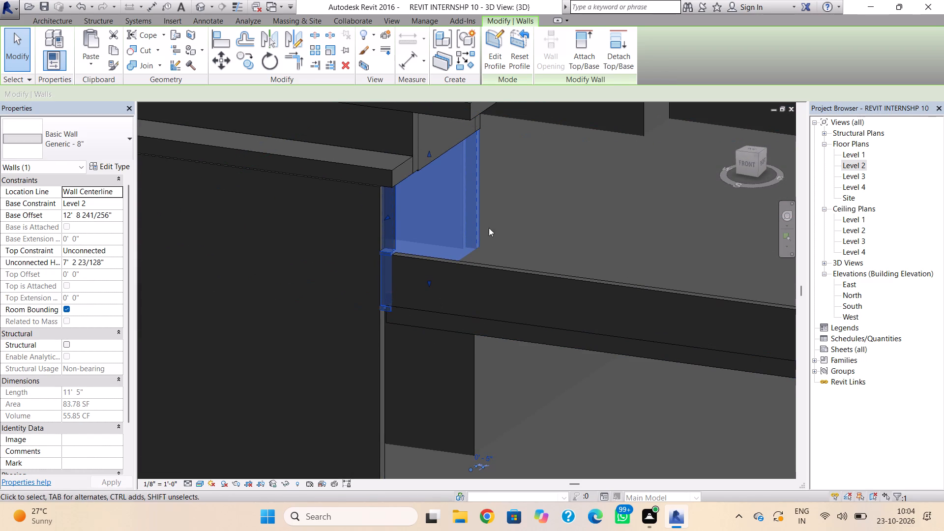
right_click(548, 202)
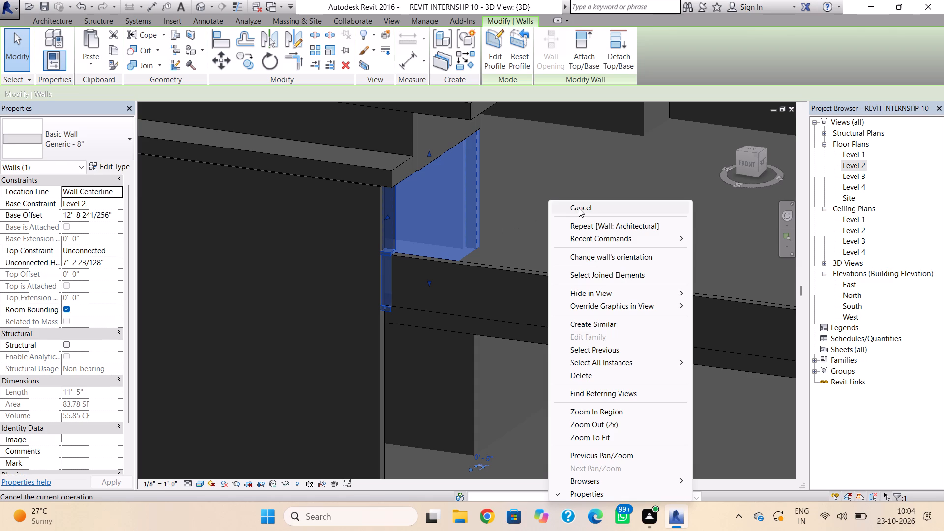
left_click(579, 208)
key("grave")
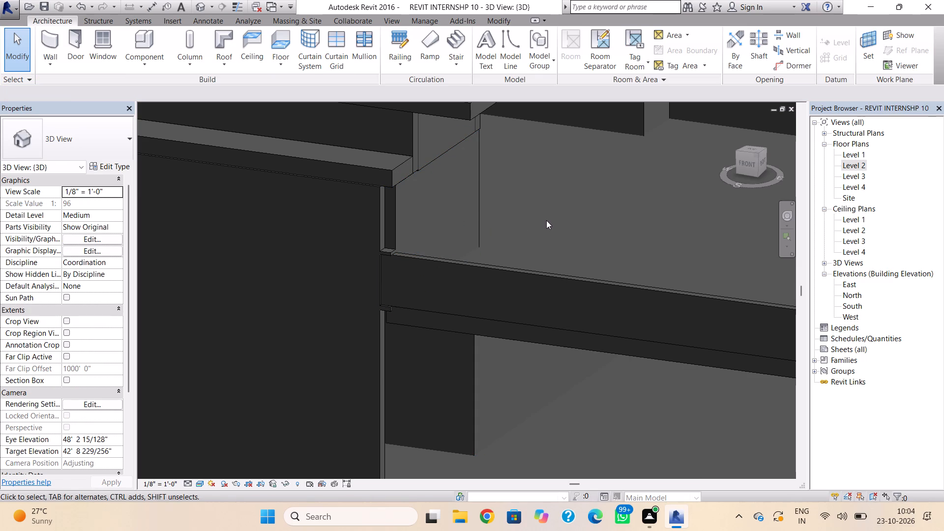
left_click(389, 252)
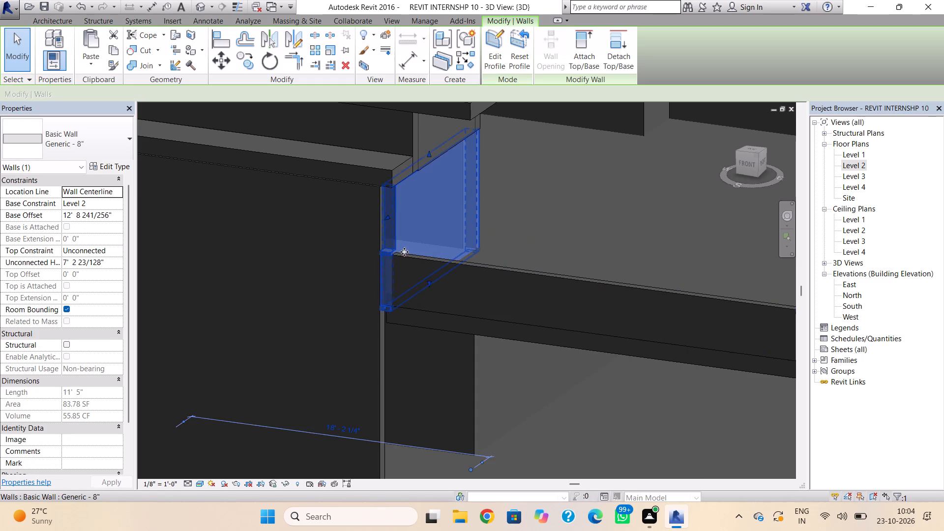
key("Escape")
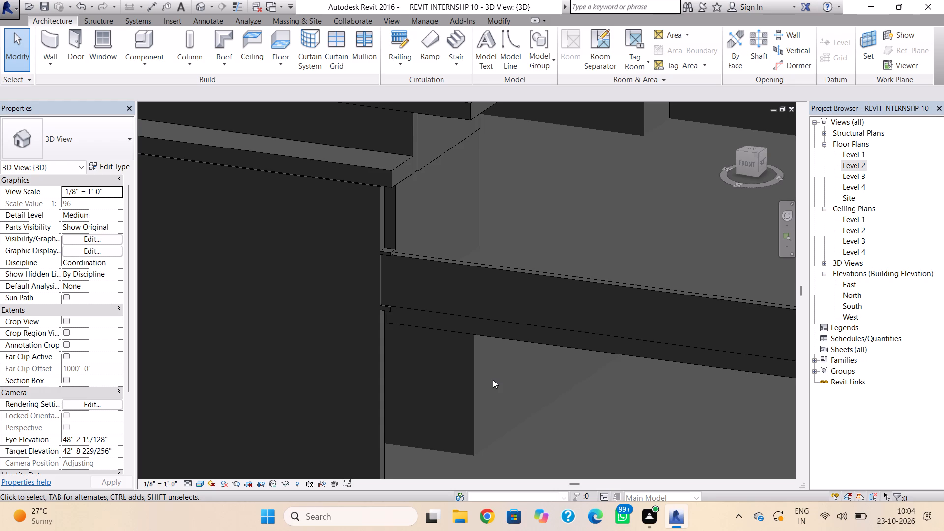
scroll(491, 382, "down", 2)
middle_click_drag(489, 385, 496, 311)
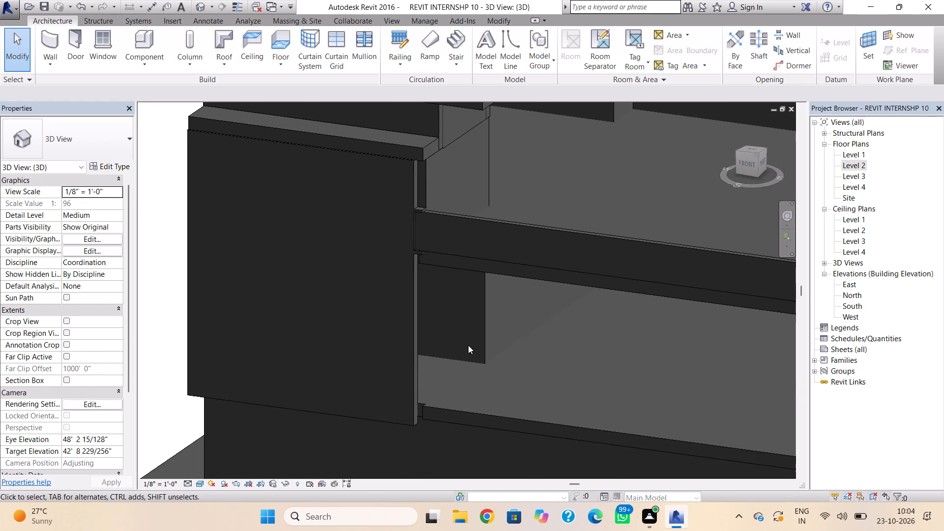
right_click_drag(468, 345, 522, 343, "shift")
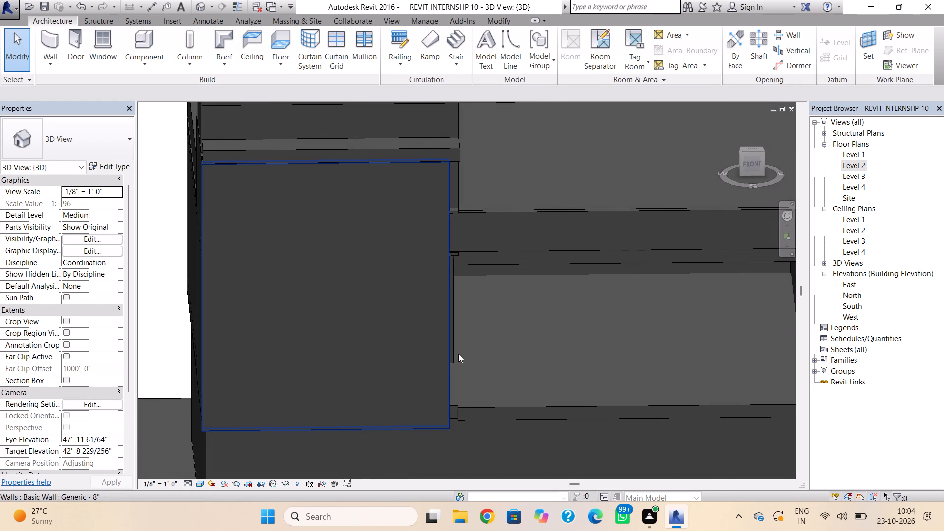
Edit the Level 2 roof footprint, nudging the short jog line in its south edge west to the south wall's east end, and finish the sketch.
left_click(458, 354)
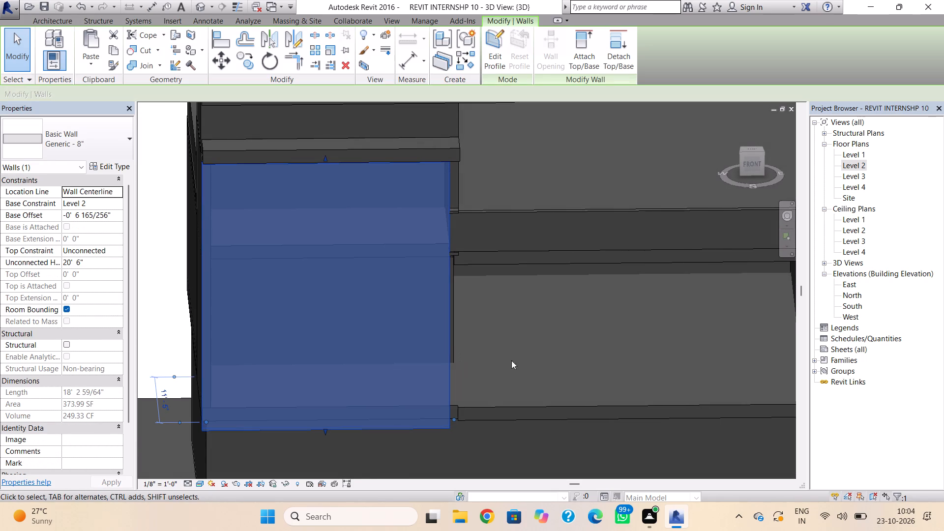
double_click(507, 404)
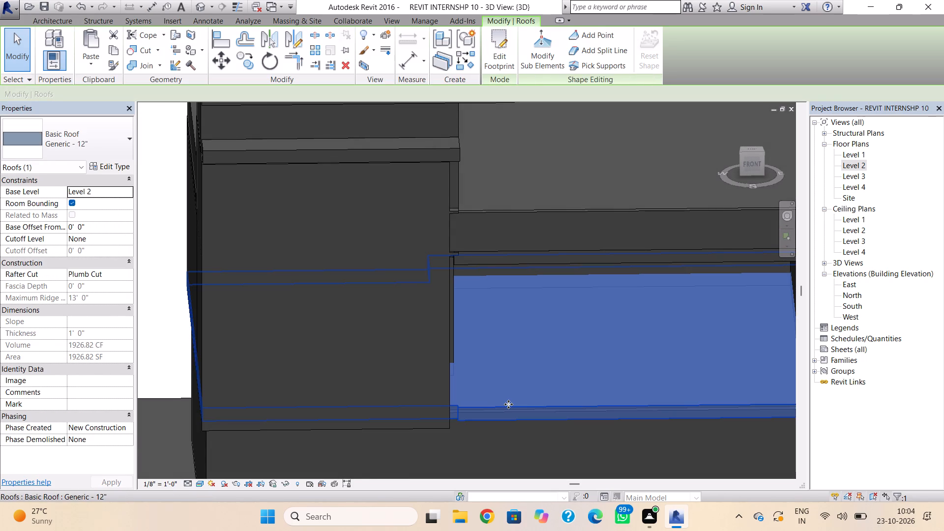
left_click(508, 404)
left_click(508, 405)
double_click(503, 411)
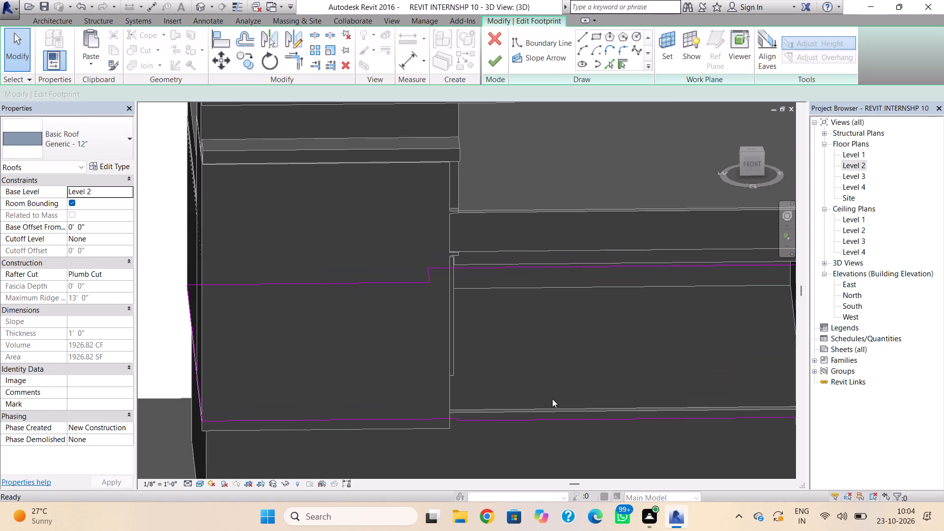
double_click(860, 162)
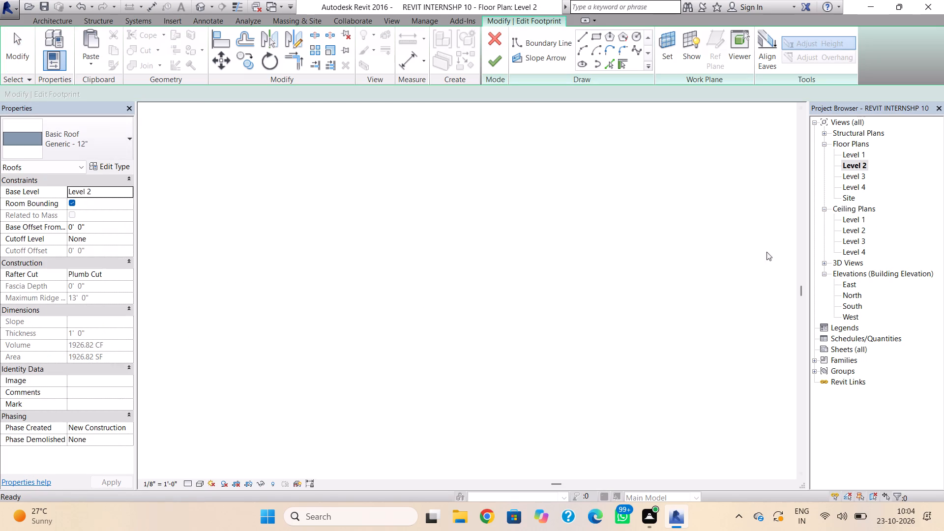
left_click(550, 357)
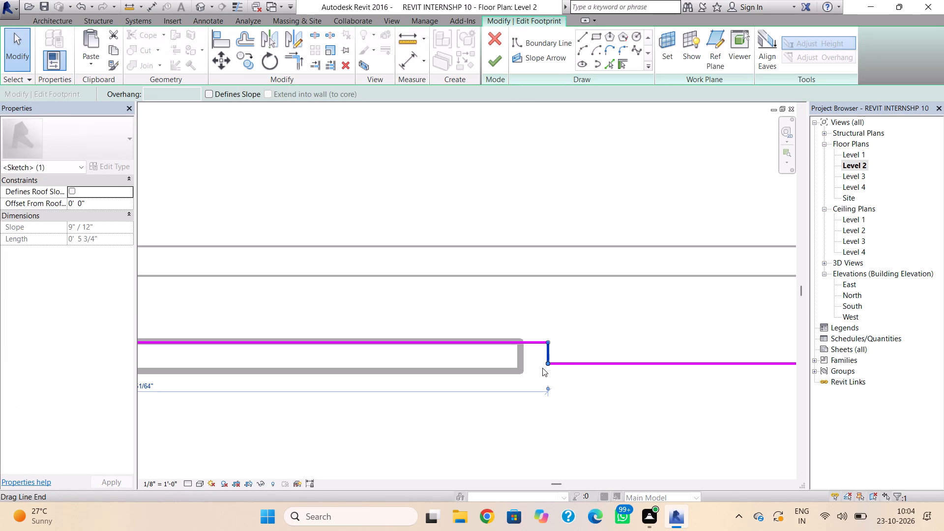
key("Left")
key("Left")
key("Left")
key("Left")
key("Left")
key("Left")
key("Left")
key("Left")
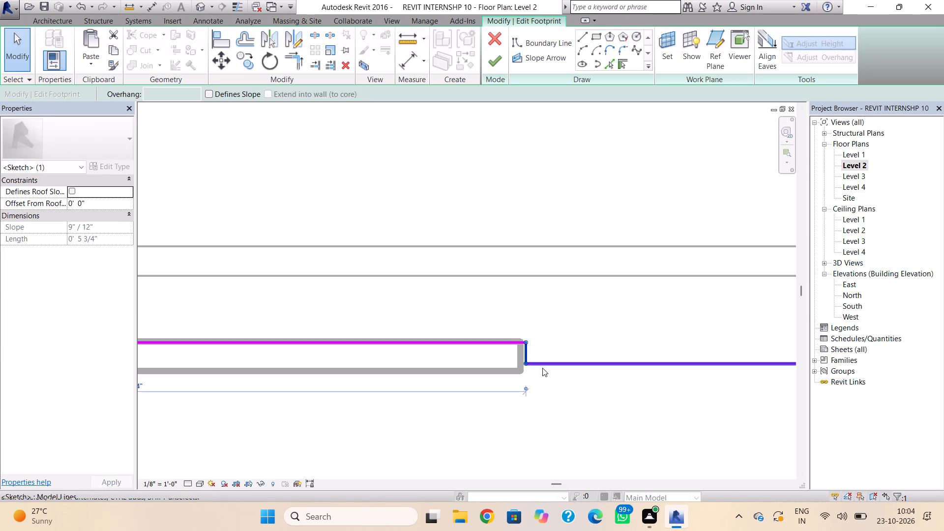
key("Left")
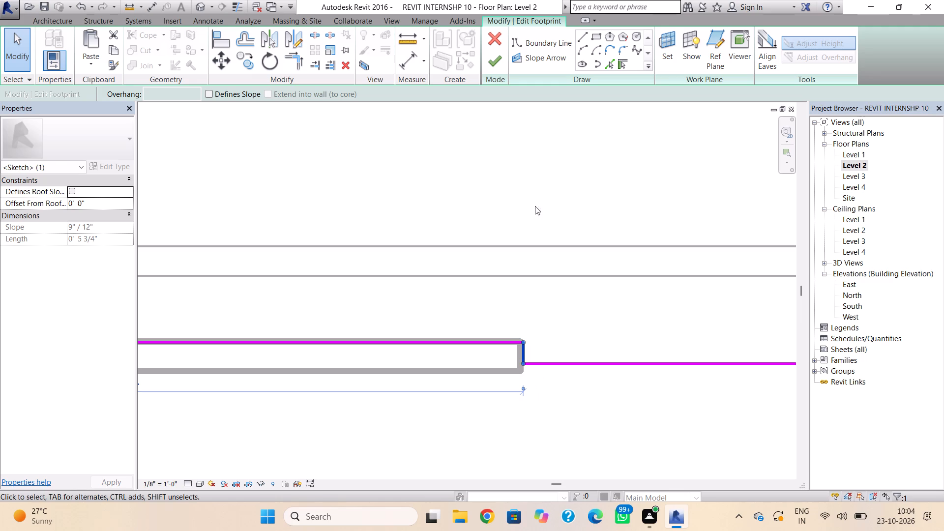
left_click(497, 57)
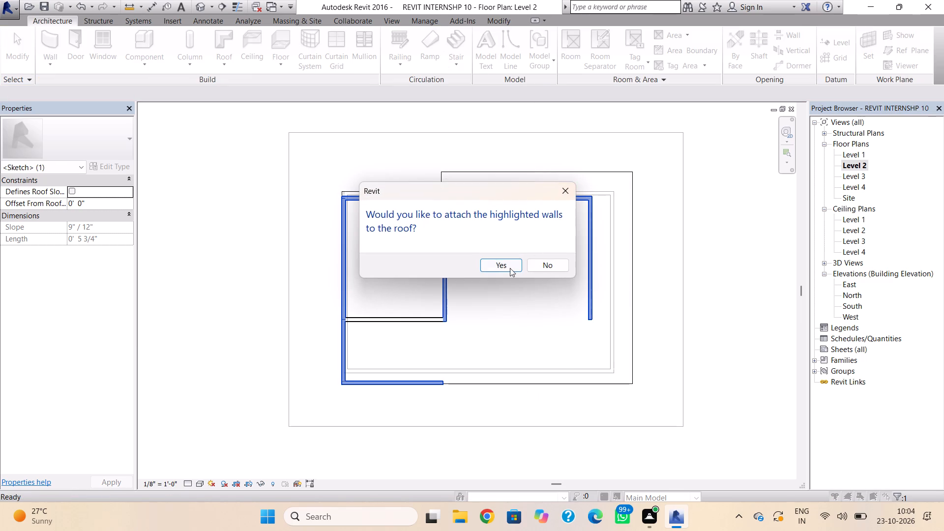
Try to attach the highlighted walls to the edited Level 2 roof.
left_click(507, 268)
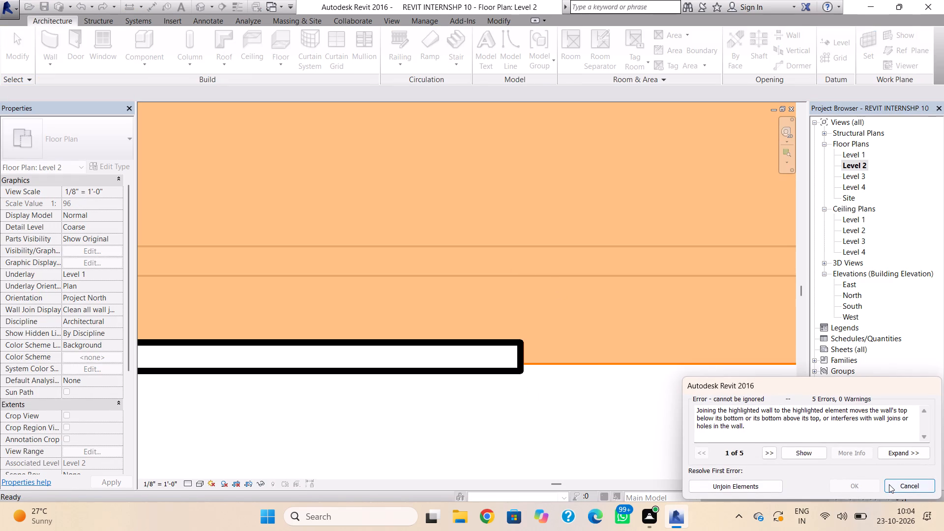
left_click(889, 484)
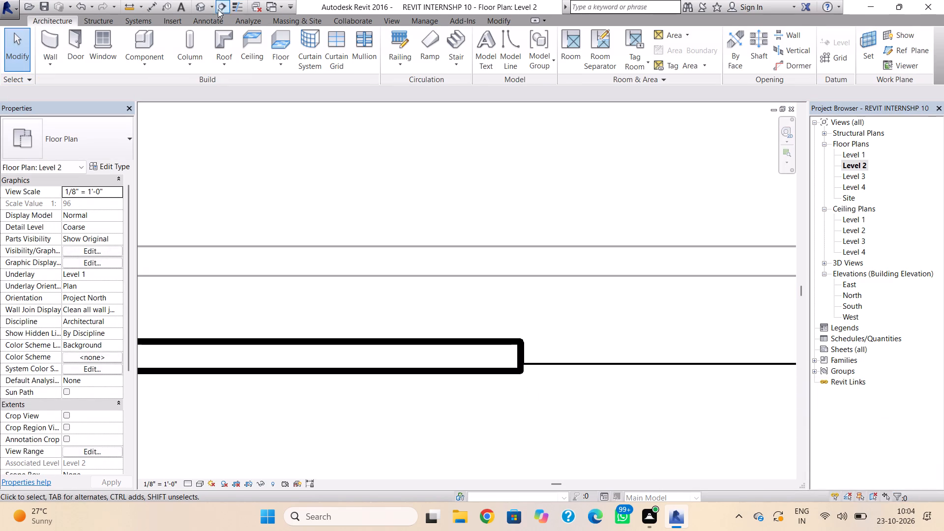
Examine the adjusted Level 2 roof edge and the south wall junctions in 3D from the southeast.
left_click(203, 4)
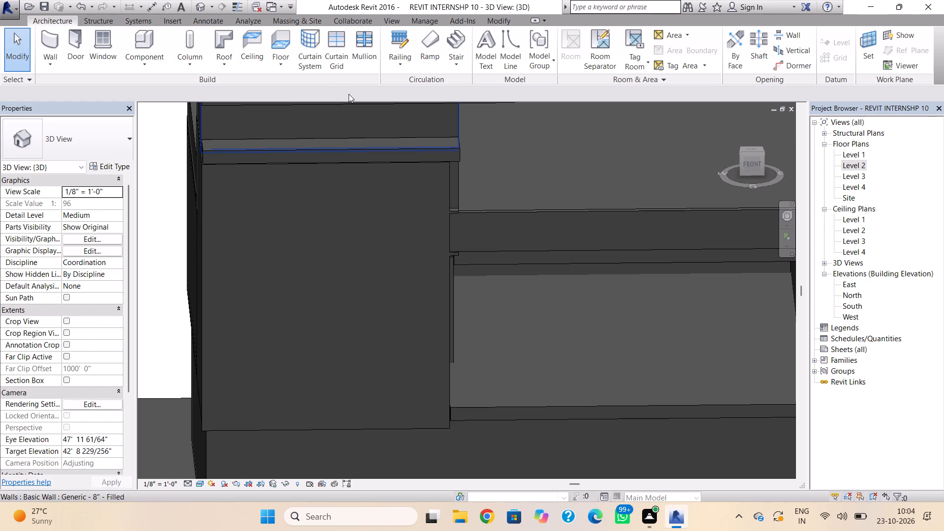
right_click_drag(455, 237, 405, 253, "shift")
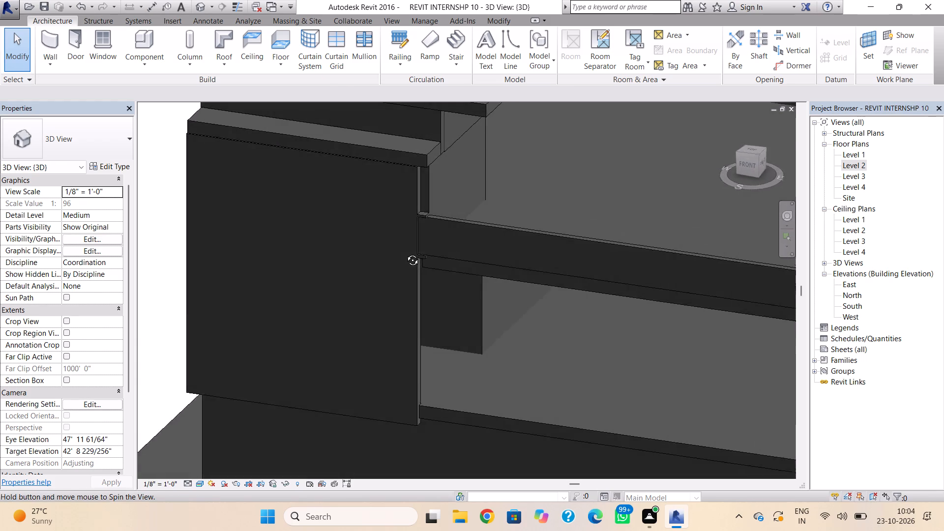
right_click_drag(405, 253, 388, 223, "shift")
scroll(387, 223, "down", 4)
middle_click(388, 228)
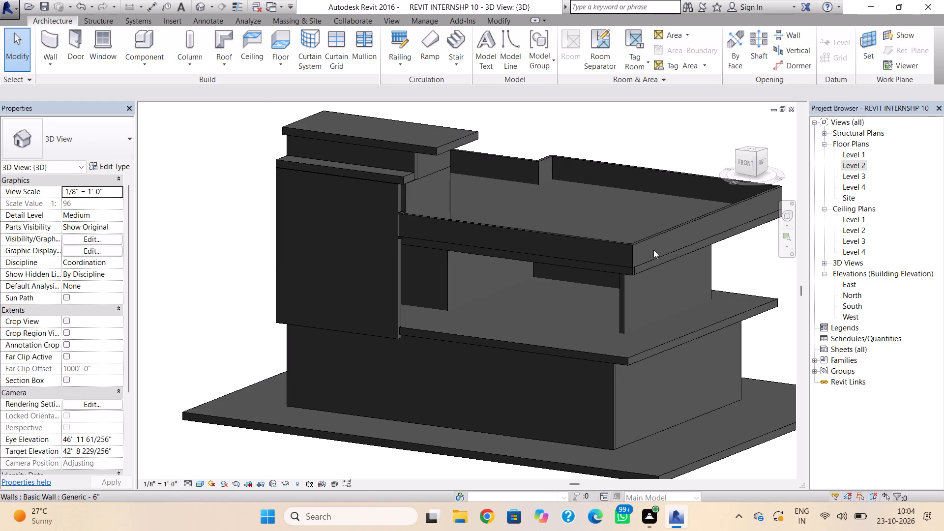
On the Level 2 plan, draw a Generic - 5" wall about 5'-6" long, running east from the south wall's east end.
double_click(857, 165)
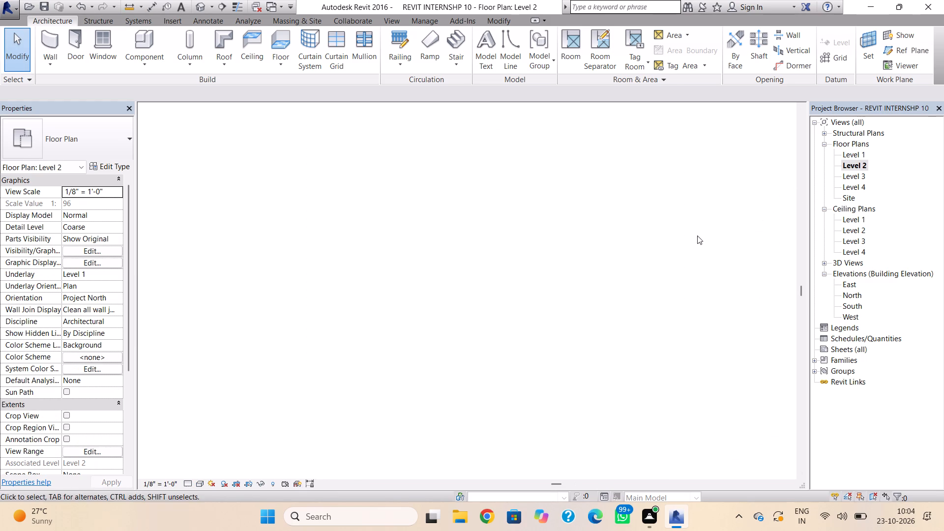
scroll(477, 357, "down", 3)
middle_click_drag(478, 358, 331, 296)
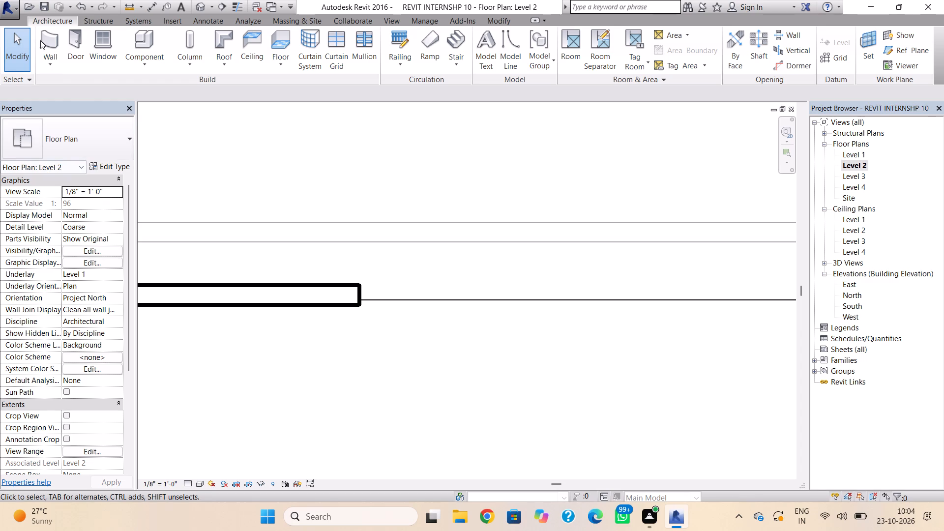
left_click(58, 36)
left_click(106, 134)
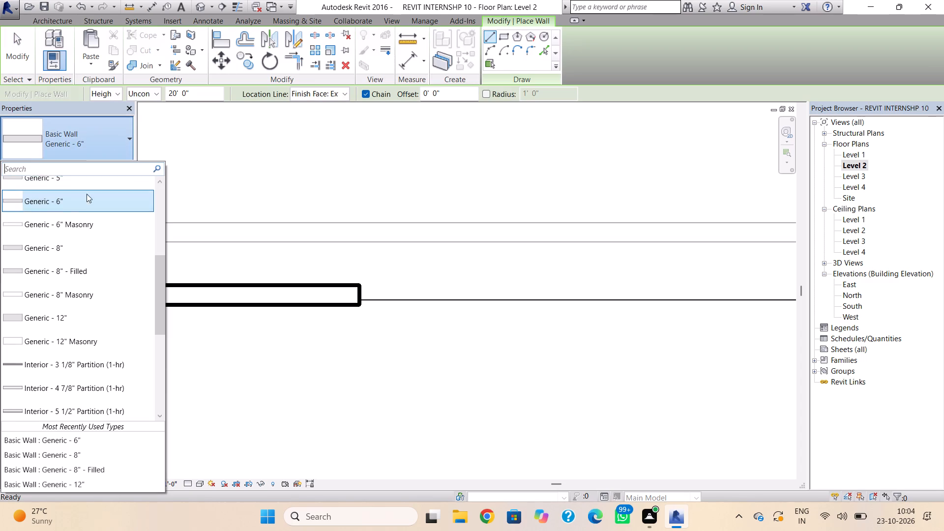
scroll(86, 189, "up", 1)
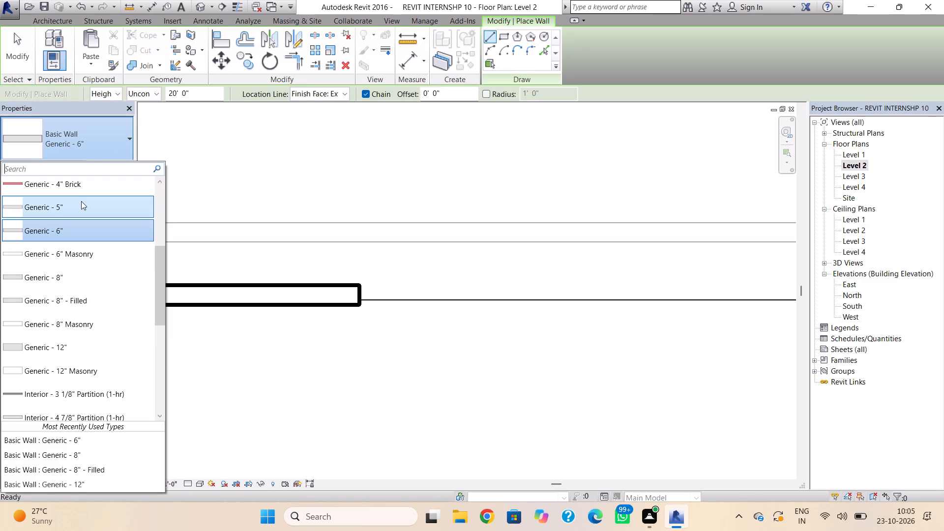
left_click(81, 202)
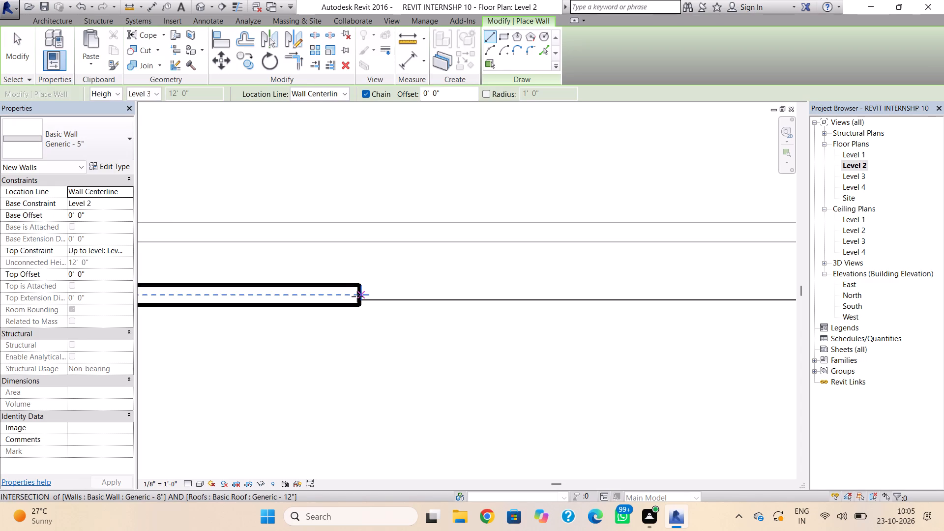
left_click(359, 299)
scroll(575, 293, "down", 2)
middle_click_drag(569, 296, 373, 328)
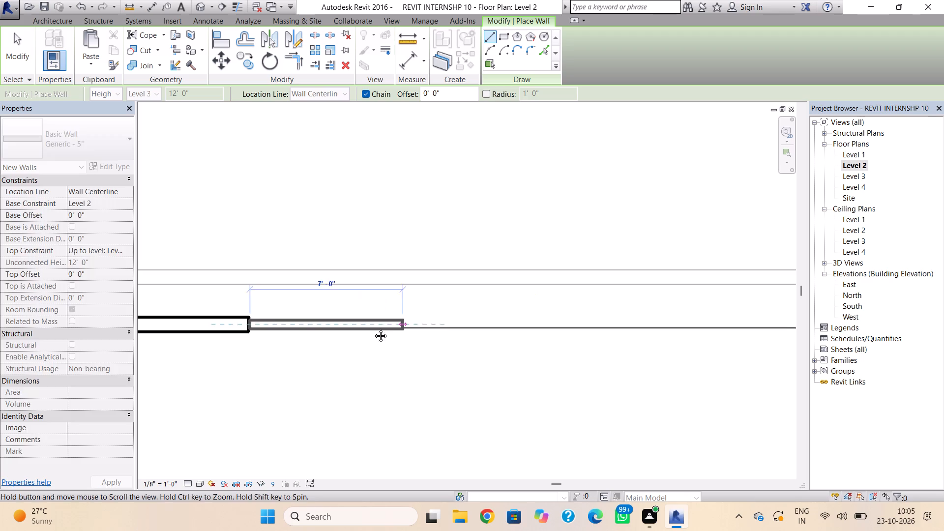
middle_click_drag(373, 328, 313, 329)
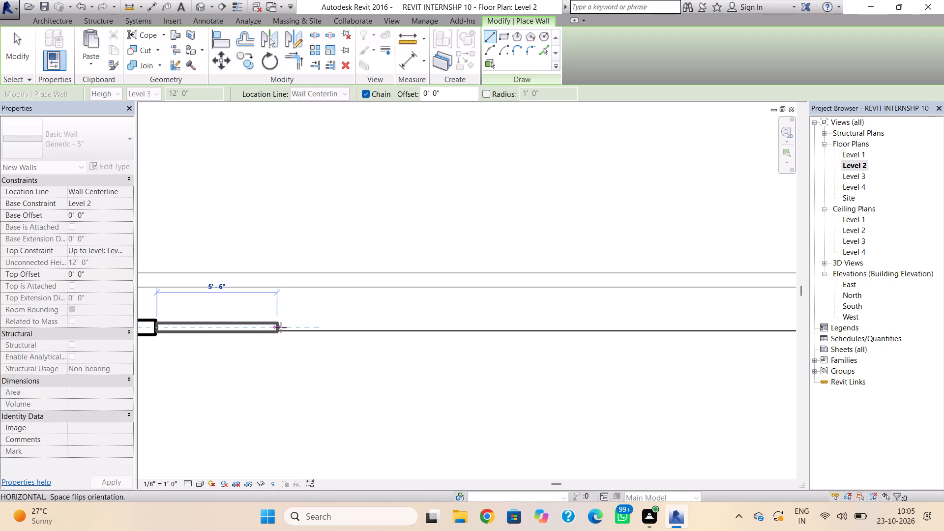
left_click(272, 324)
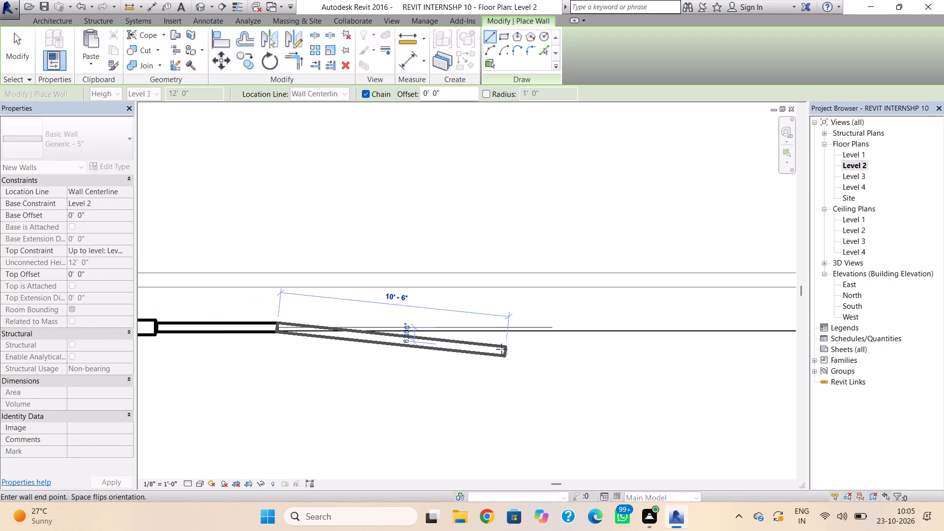
key("Escape")
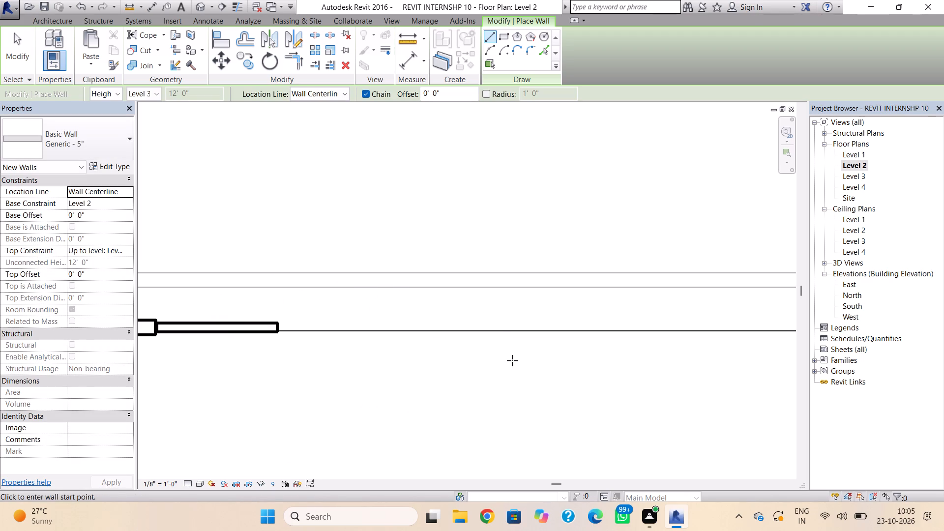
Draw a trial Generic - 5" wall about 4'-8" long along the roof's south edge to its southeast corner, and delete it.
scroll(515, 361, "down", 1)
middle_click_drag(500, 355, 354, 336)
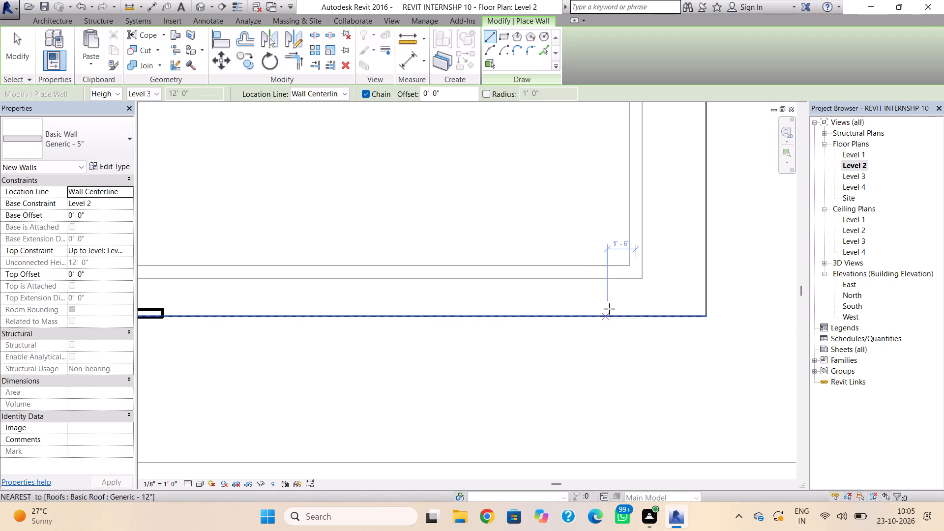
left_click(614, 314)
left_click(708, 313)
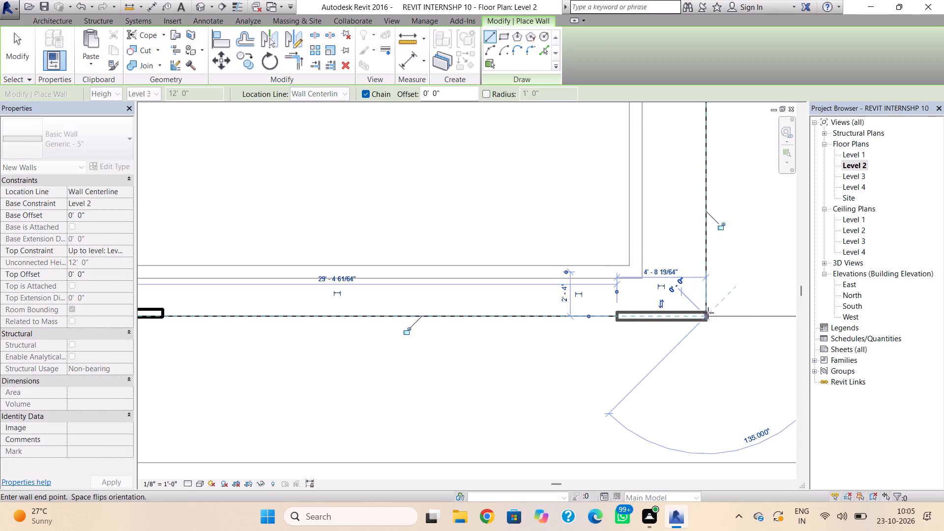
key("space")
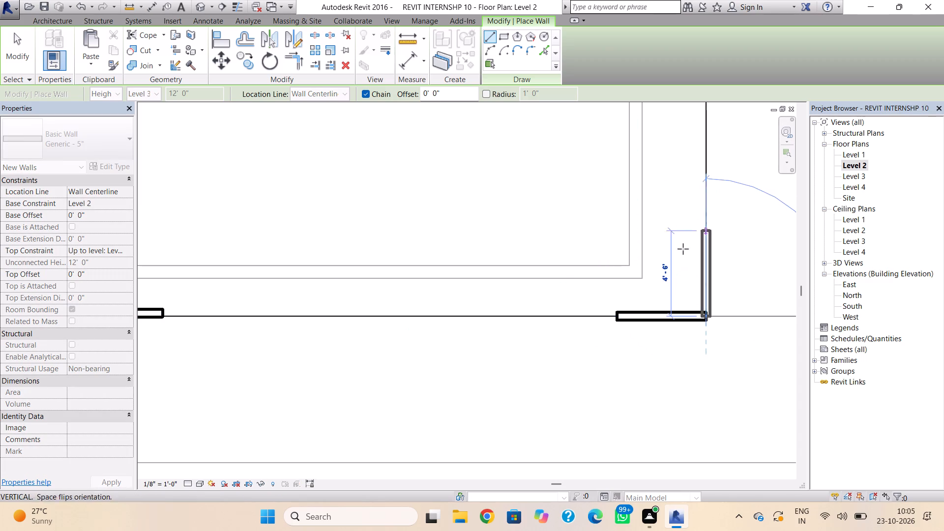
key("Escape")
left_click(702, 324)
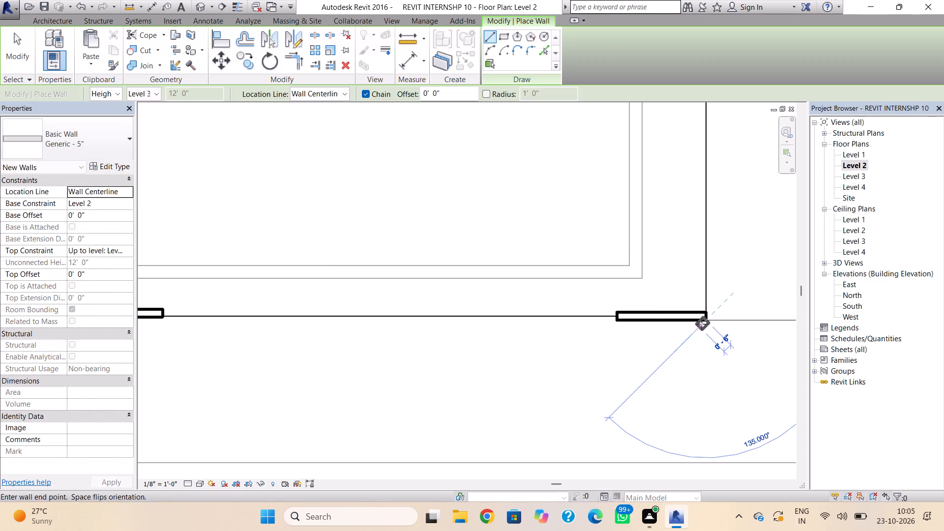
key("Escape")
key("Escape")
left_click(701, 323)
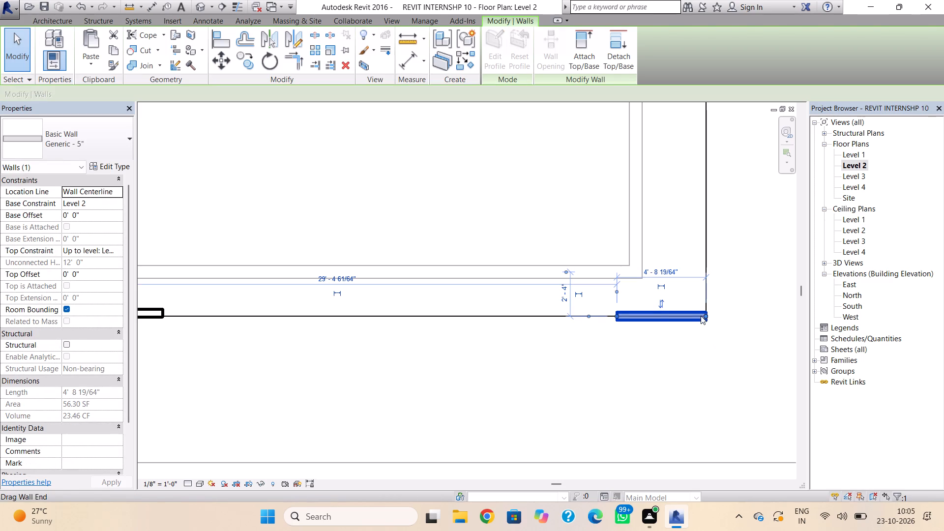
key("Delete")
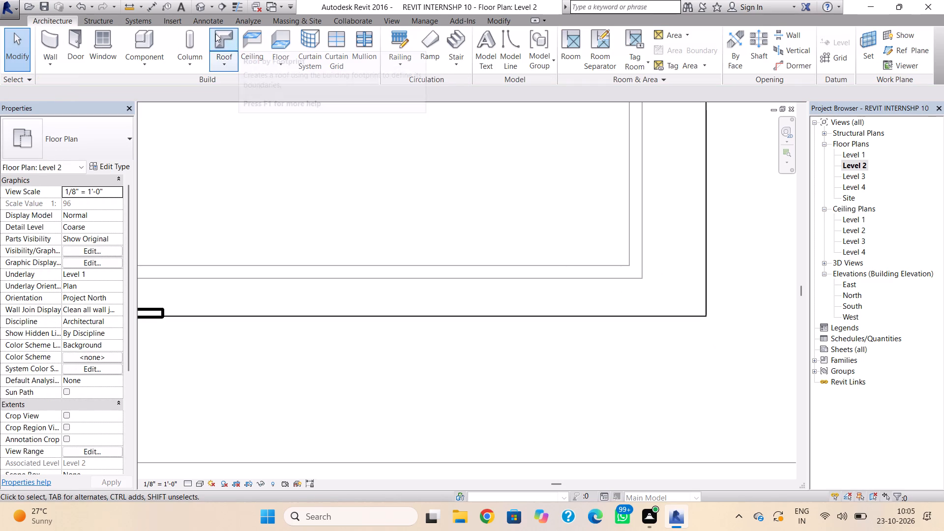
With location line Finish Face: Exterior, draw Generic - 5" walls inside the roof's southeast corner, about 6' along the south edge and 4'-9" along the east edge.
left_click(57, 58)
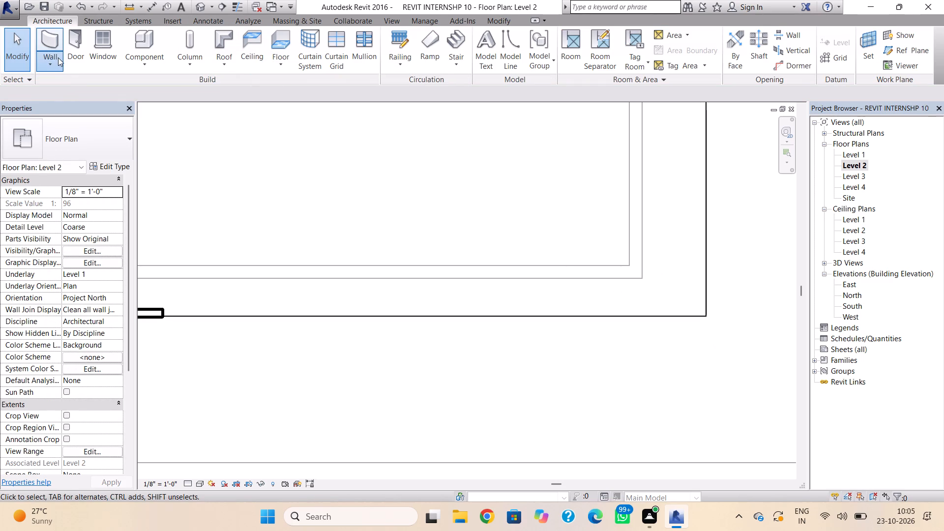
left_click(60, 41)
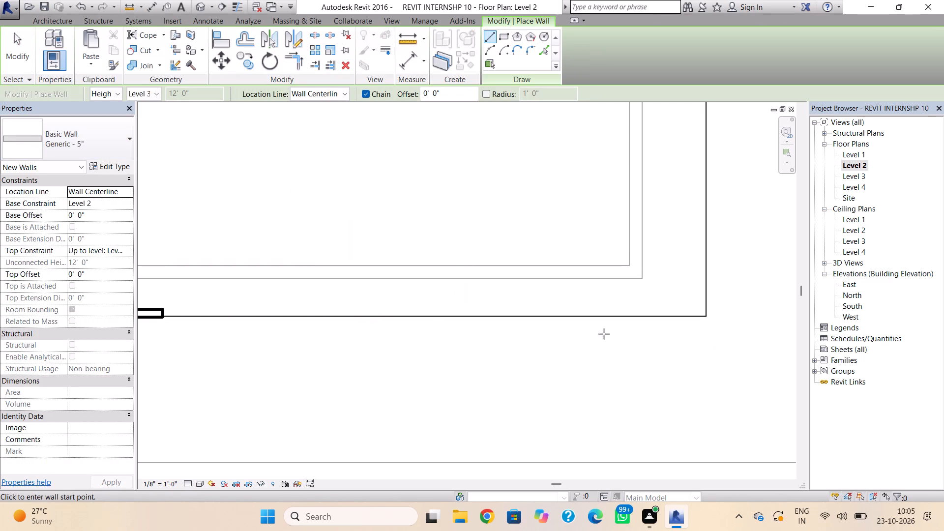
left_click(608, 312)
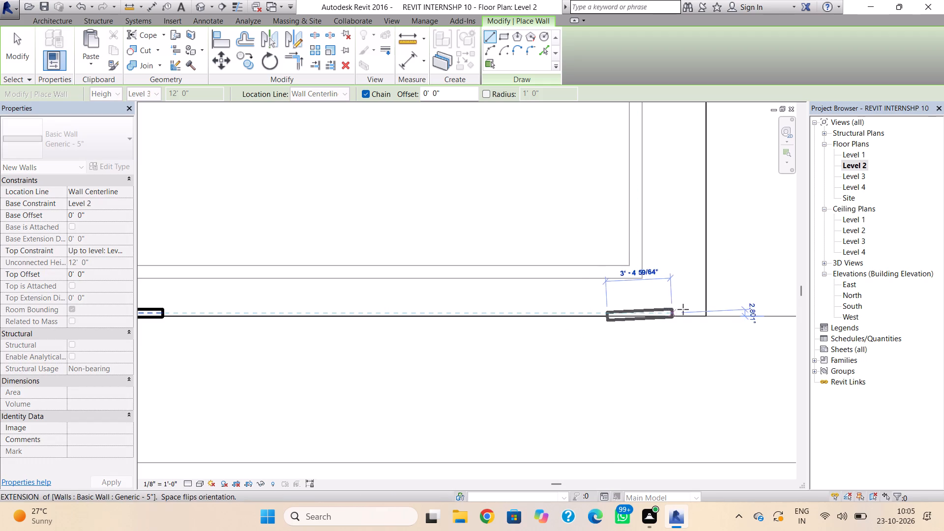
key("space")
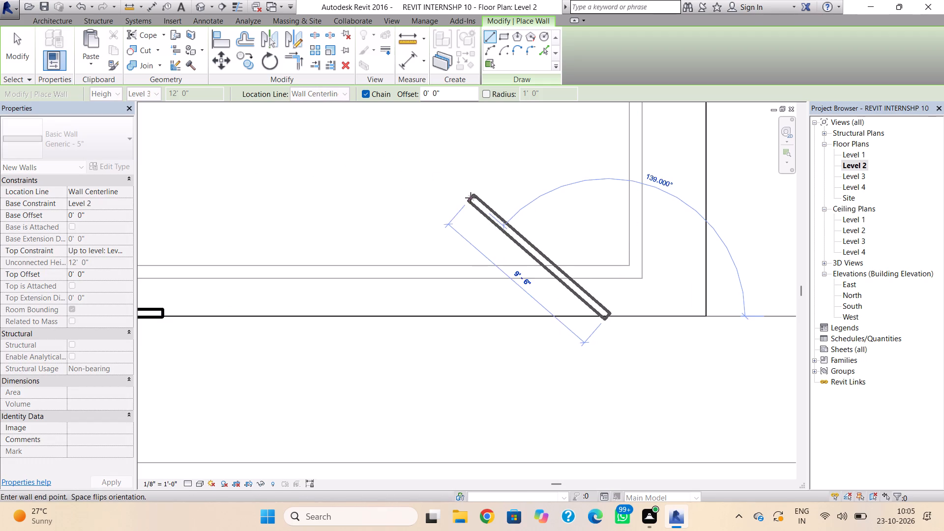
key("Escape")
left_click(323, 98)
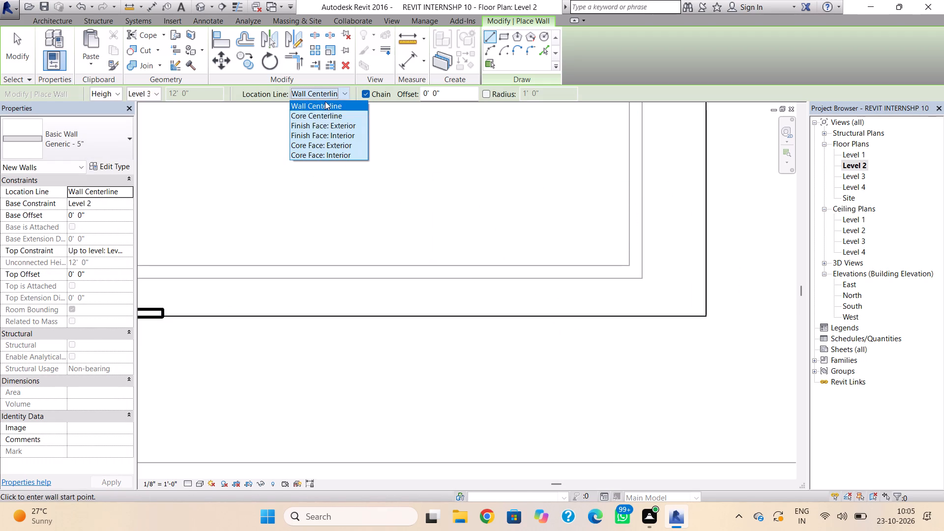
left_click(333, 125)
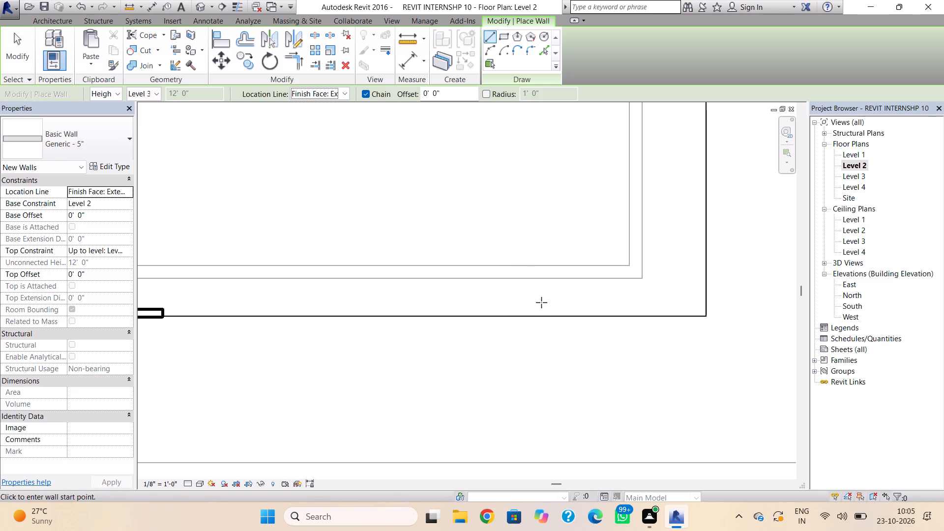
left_click(594, 311)
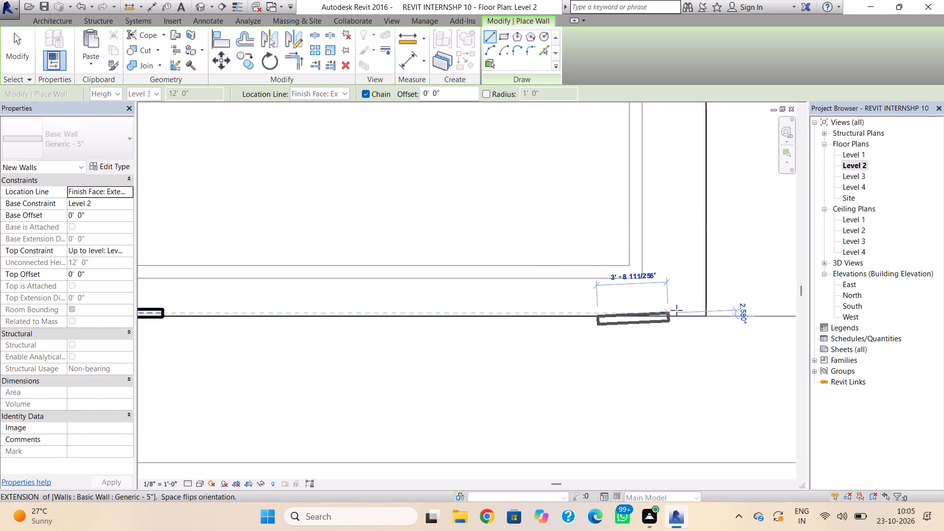
key("Escape")
key("space")
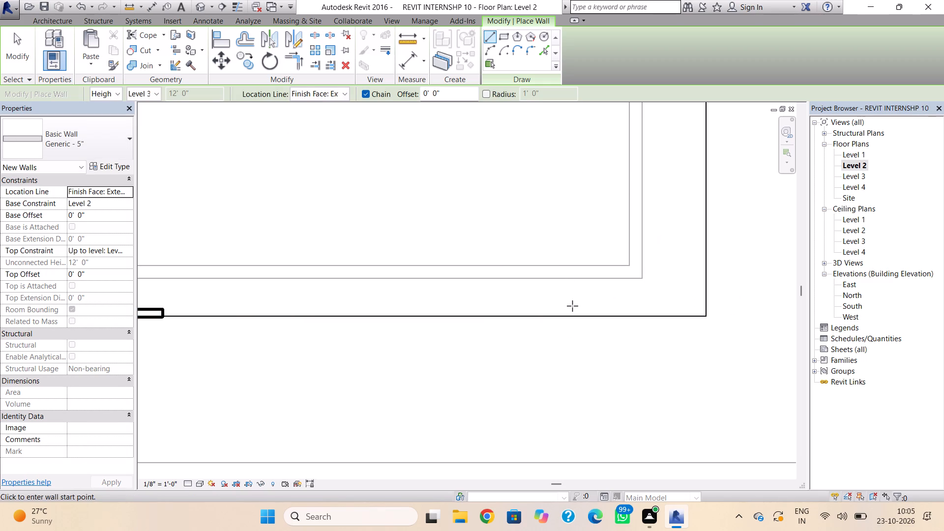
left_click(588, 311)
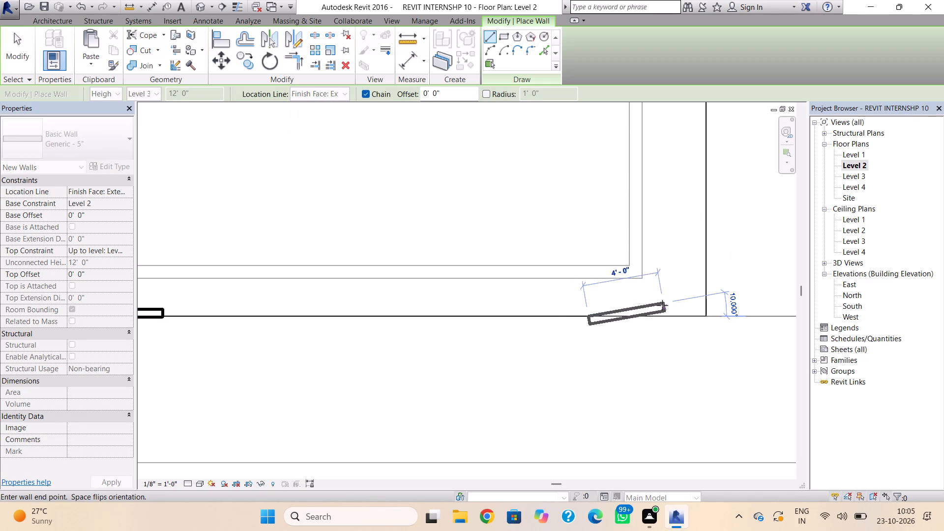
key("space")
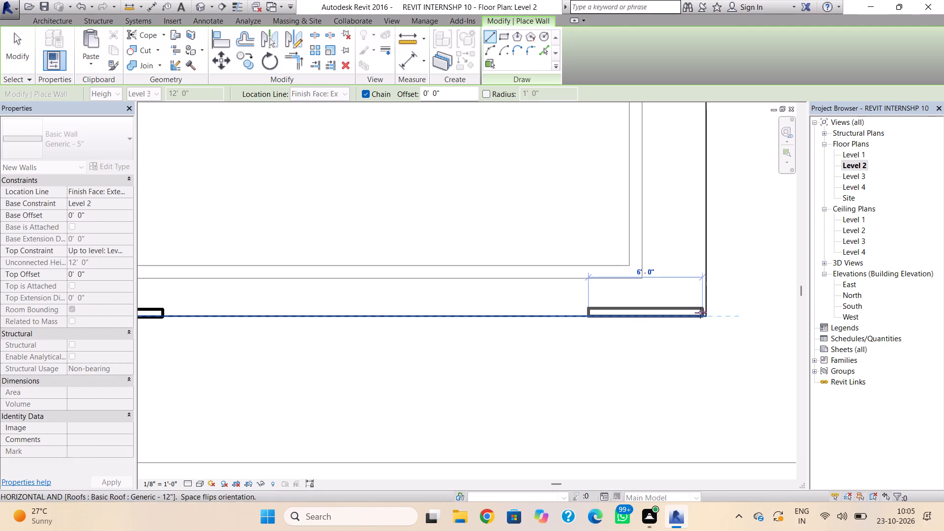
left_click(709, 310)
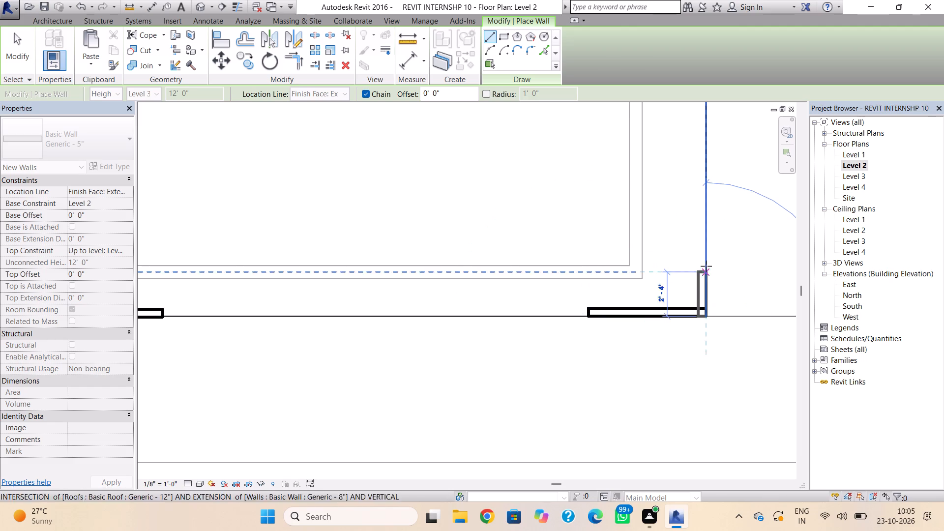
left_click(702, 219)
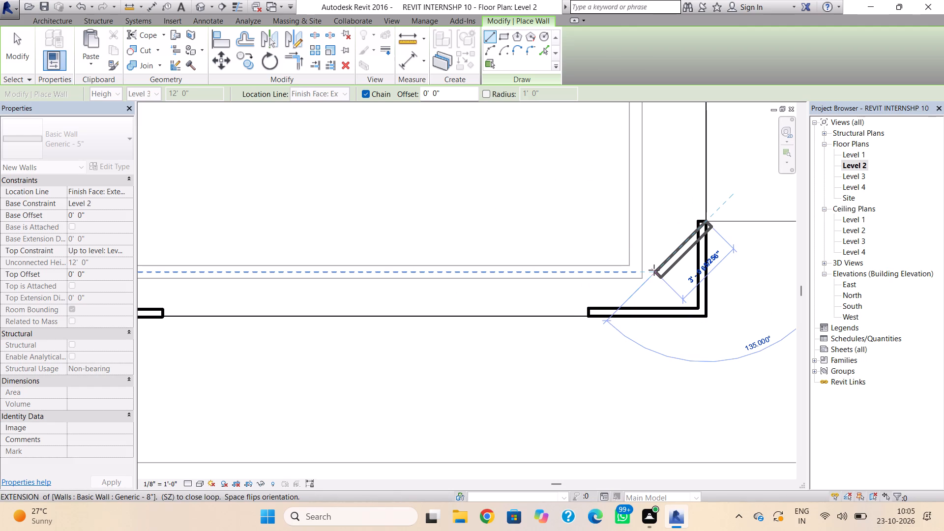
key("Escape")
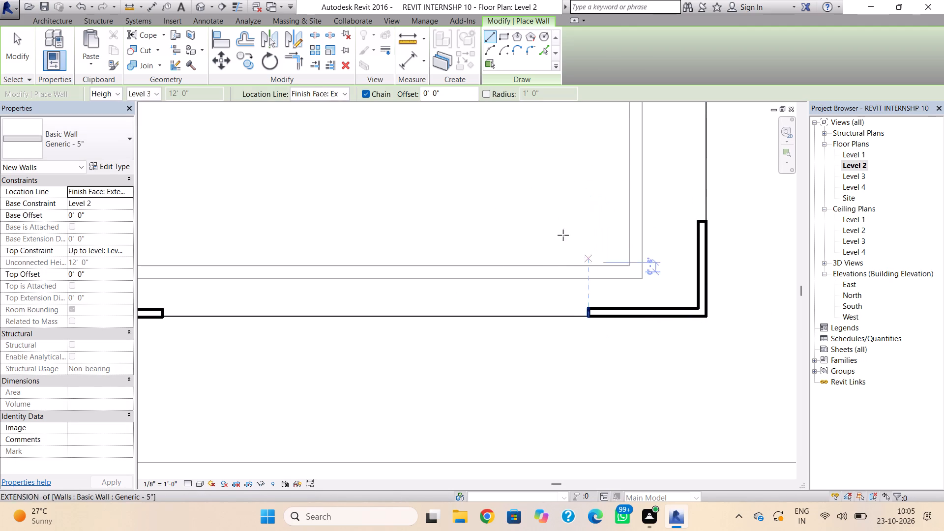
In 3D, raise the base of the corner's south-edge Generic - 5" wall to the Level 2 roof's top face, base offset 1'-0".
left_click(204, 4)
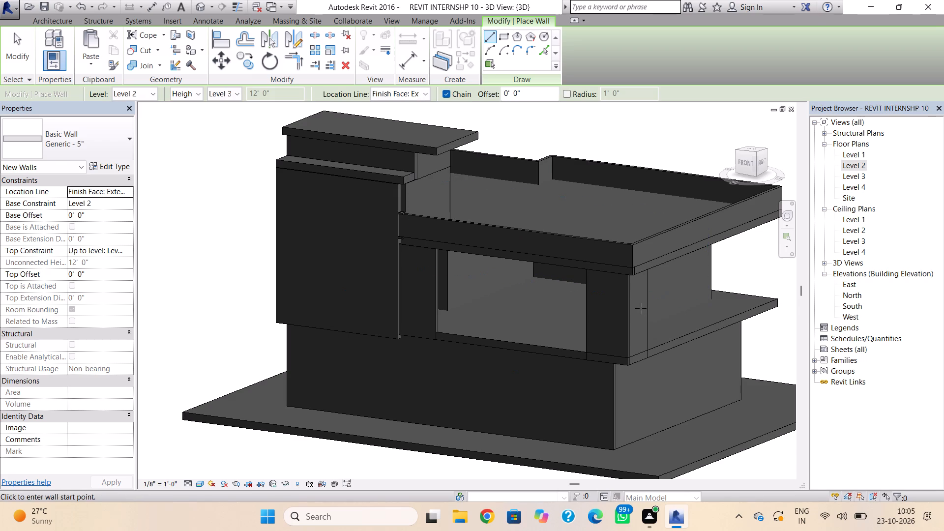
key("Escape")
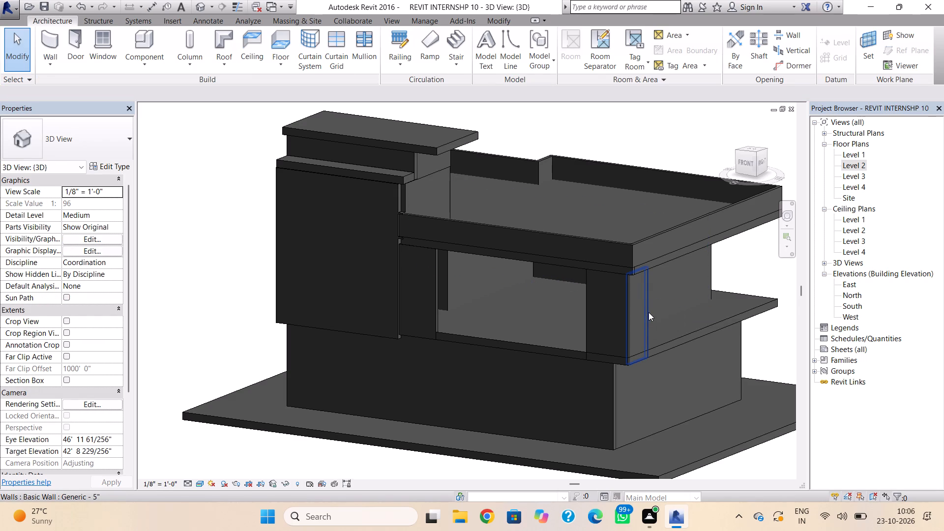
left_click(649, 312)
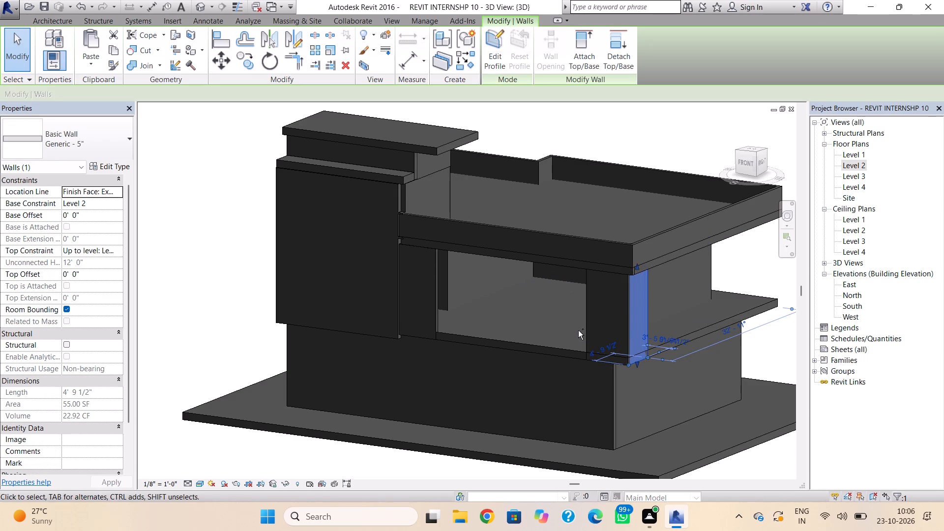
left_click(586, 326, "ctrl")
scroll(605, 342, "up", 2)
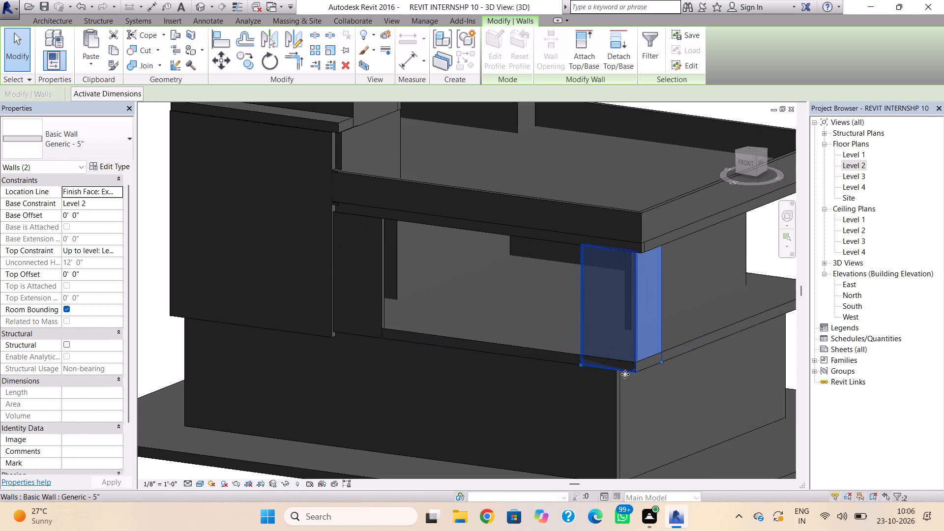
scroll(603, 387, "up", 4)
key("Escape")
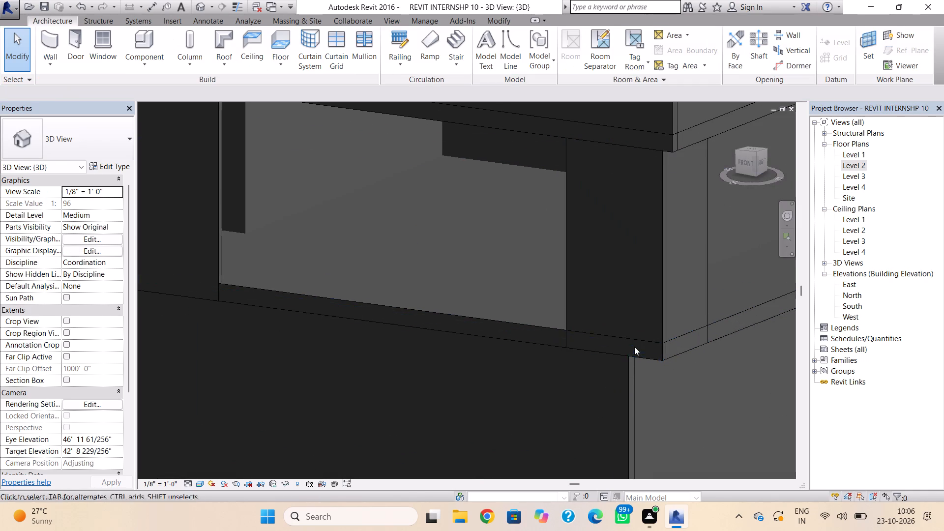
left_click(568, 290)
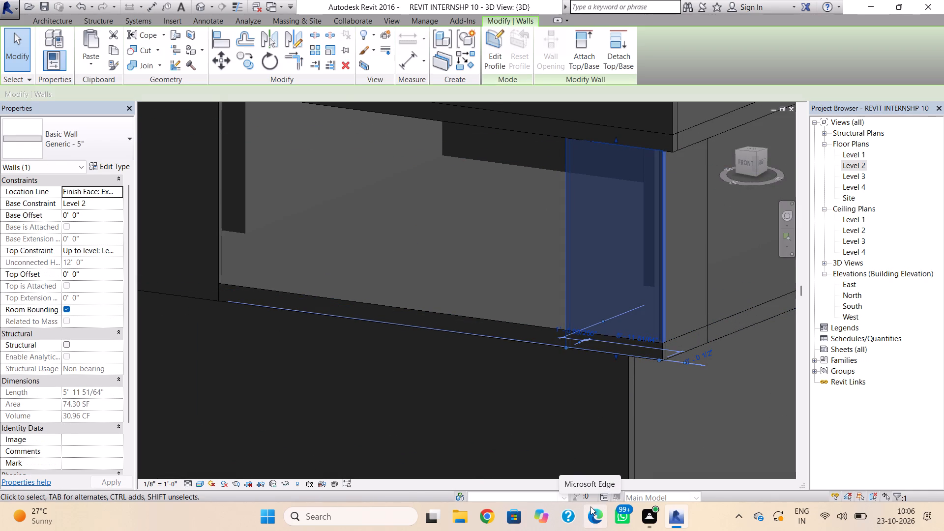
scroll(593, 508, "up", 3)
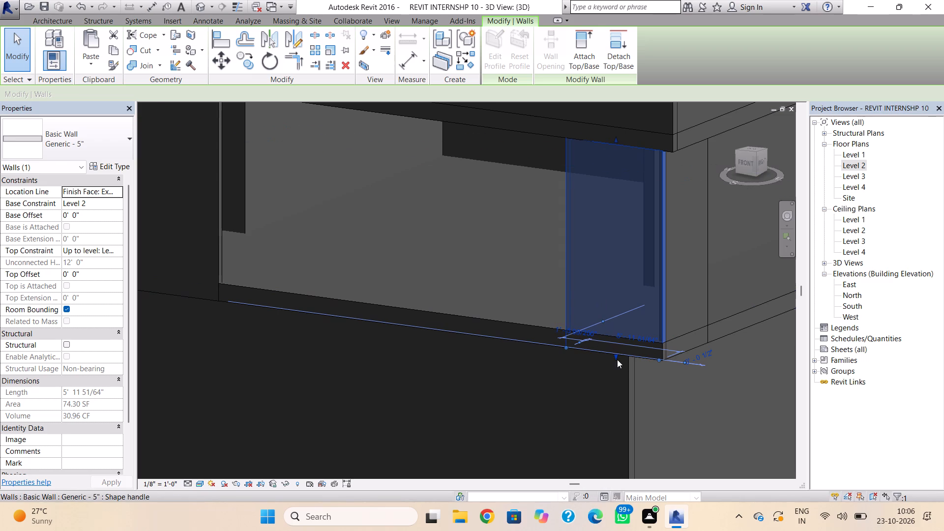
left_click_drag(616, 357, 619, 339)
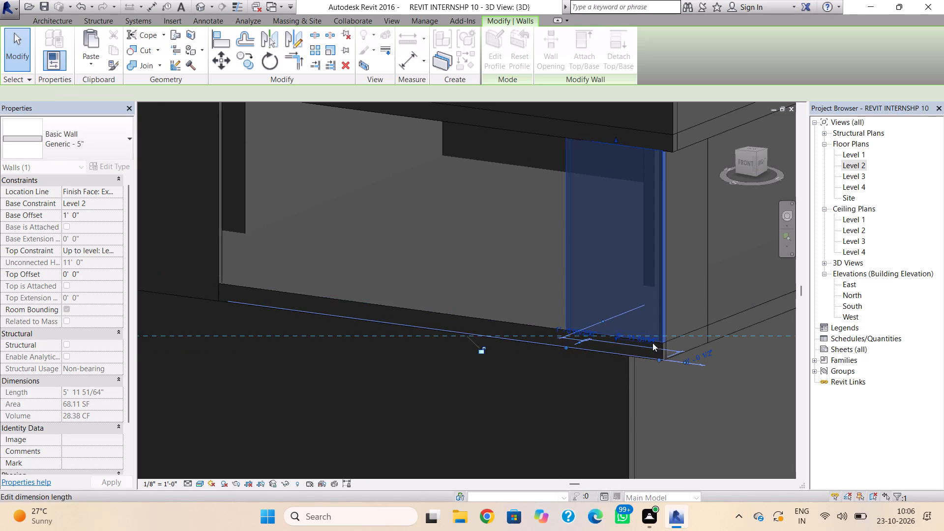
Raise the base of the corner's east-edge Generic - 5" wall to the same roof surface, base offset 1'-0".
left_click(707, 305)
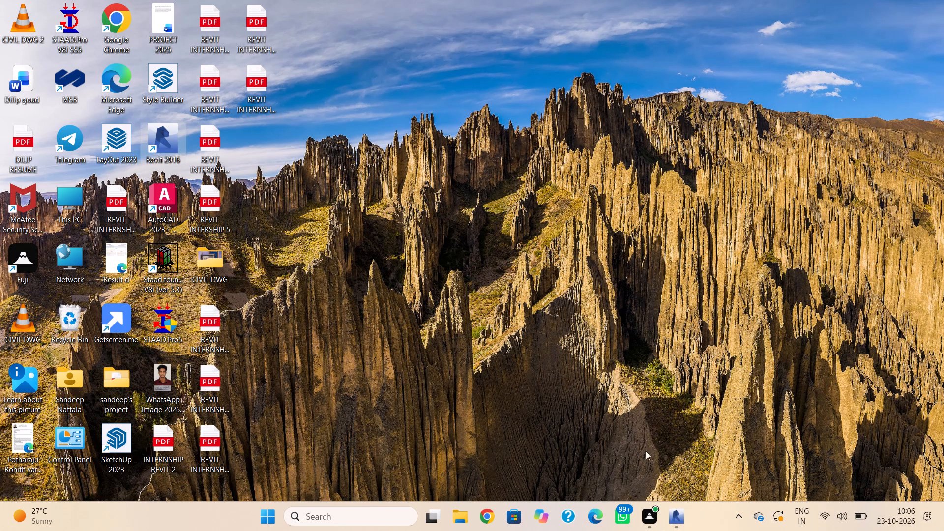
left_click(671, 511)
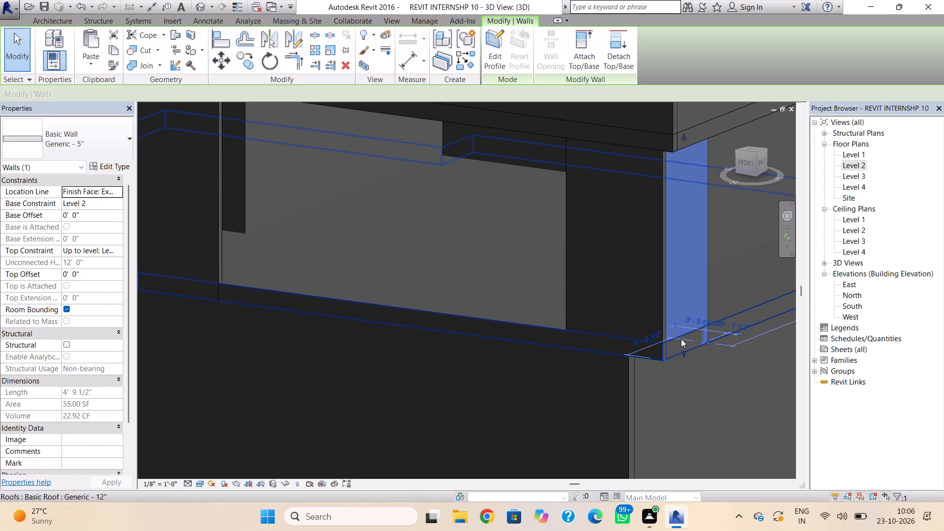
left_click_drag(683, 354, 682, 341)
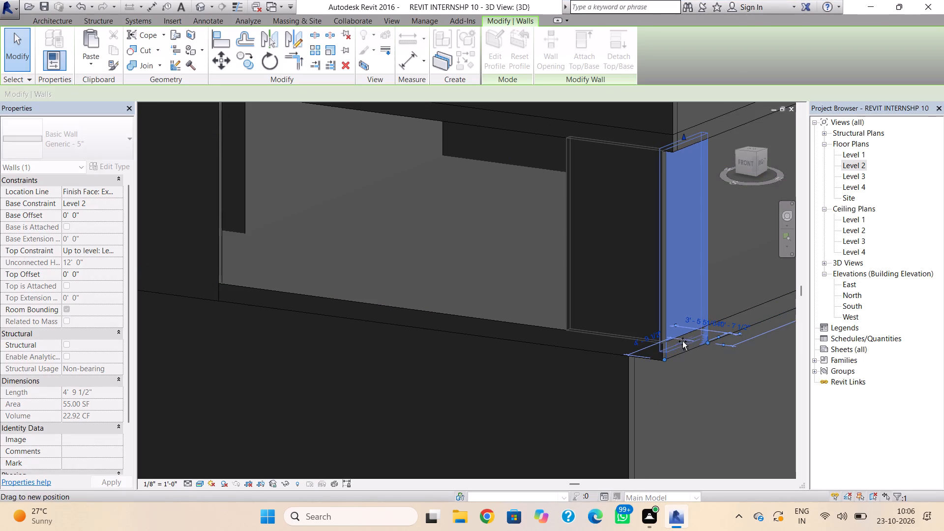
left_click_drag(682, 341, 682, 336)
left_click(744, 265)
Save the project.
middle_click_drag(709, 283, 682, 321)
scroll(648, 301, "down", 2)
key("ctrl+s")
Examine the raised corner walls and their junctions with the roofs in 3D from the southeast, east and front.
scroll(662, 294, "down", 2)
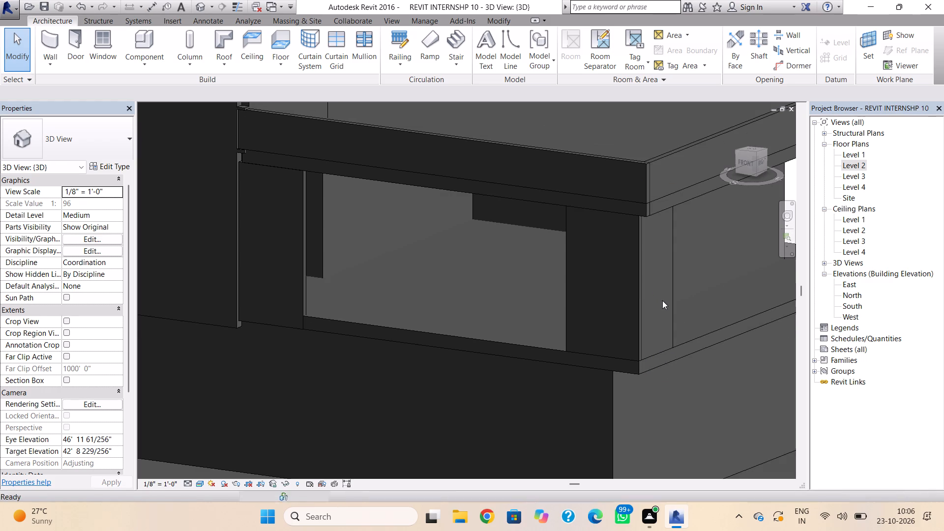
scroll(662, 300, "down", 3)
middle_click_drag(641, 315, 614, 349)
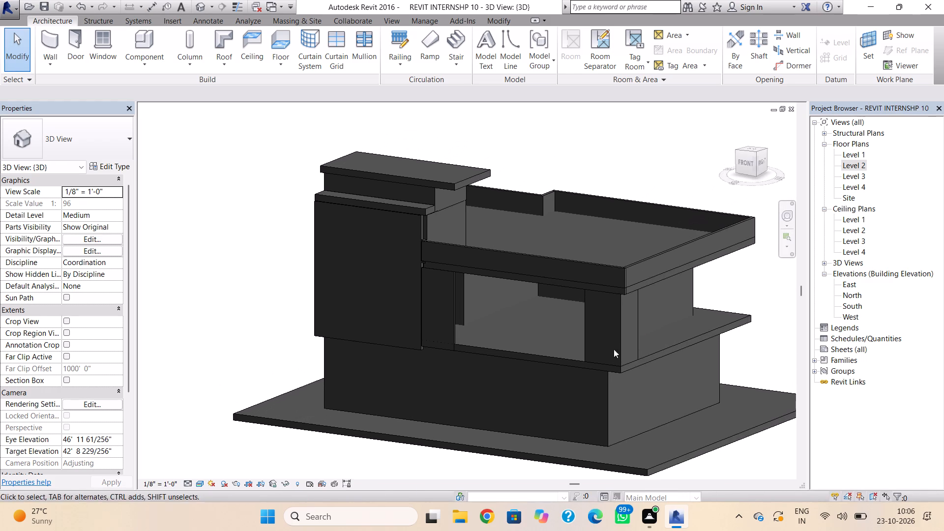
left_click(640, 321)
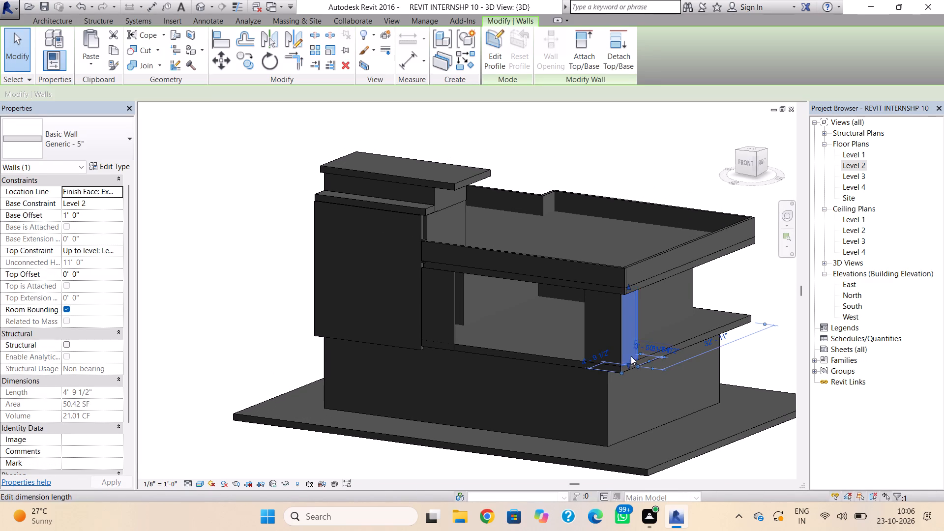
scroll(630, 360, "up", 8)
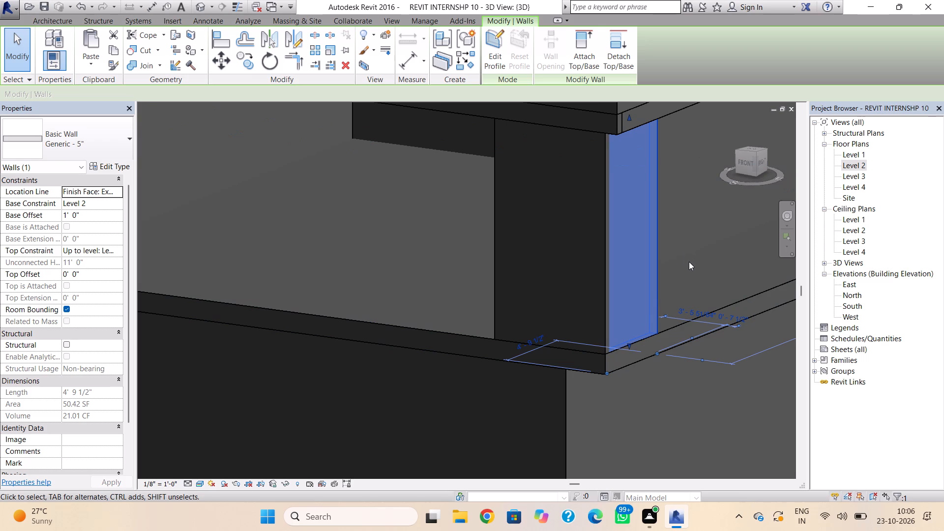
right_click_drag(689, 261, 594, 206, "shift")
scroll(599, 223, "down", 3)
key("Escape")
scroll(572, 303, "down", 1)
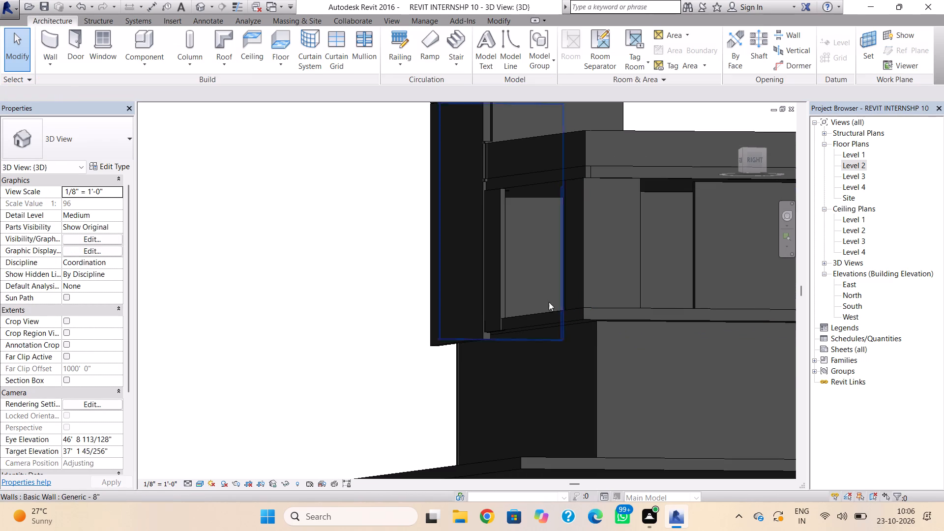
right_click_drag(529, 299, 626, 365, "shift")
right_click(650, 367, "shift")
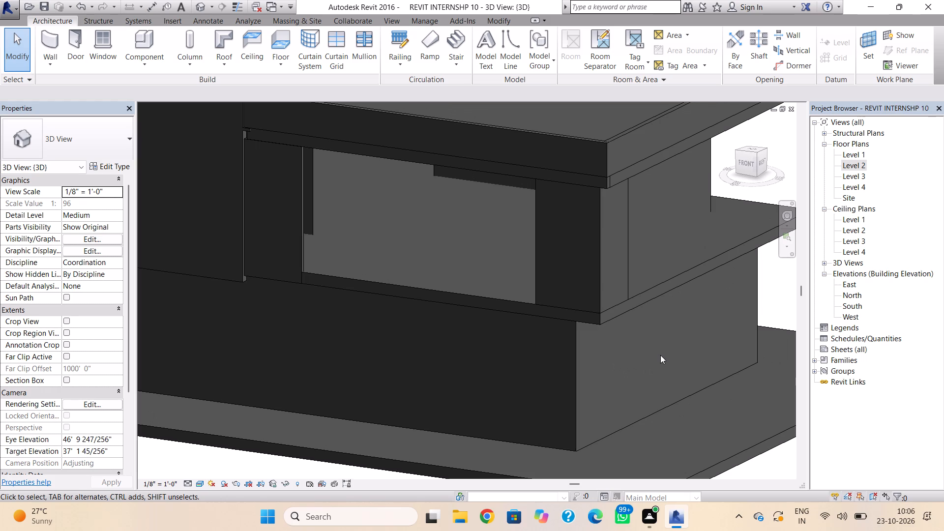
right_click_drag(490, 278, 505, 257, "shift")
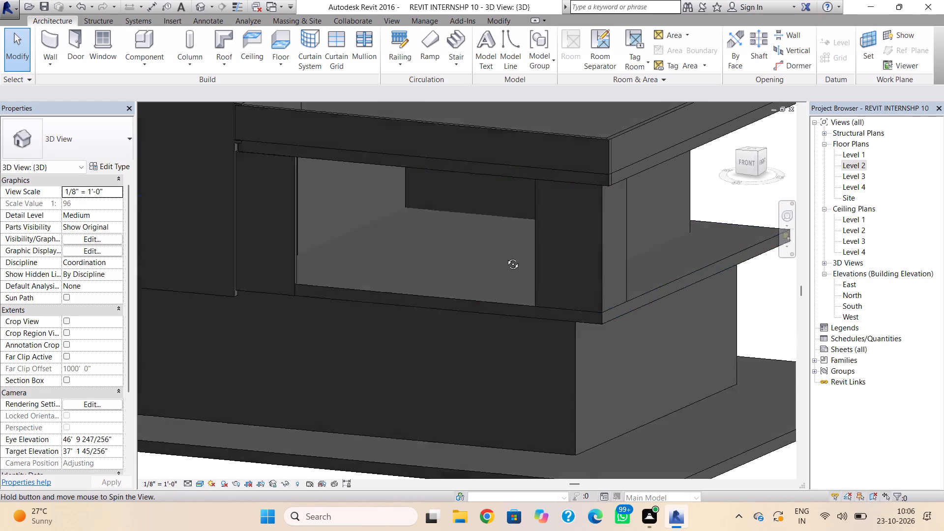
right_click_drag(505, 257, 549, 228, "shift")
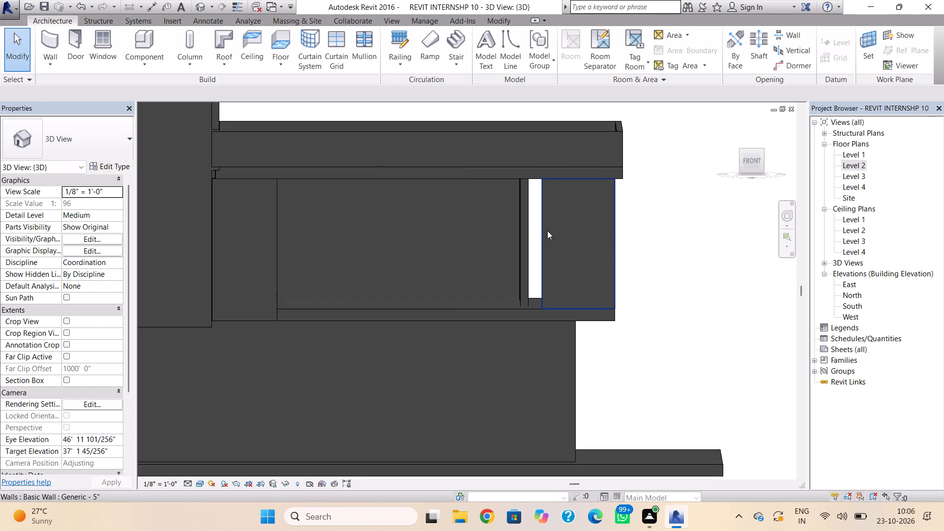
scroll(543, 232, "down", 3)
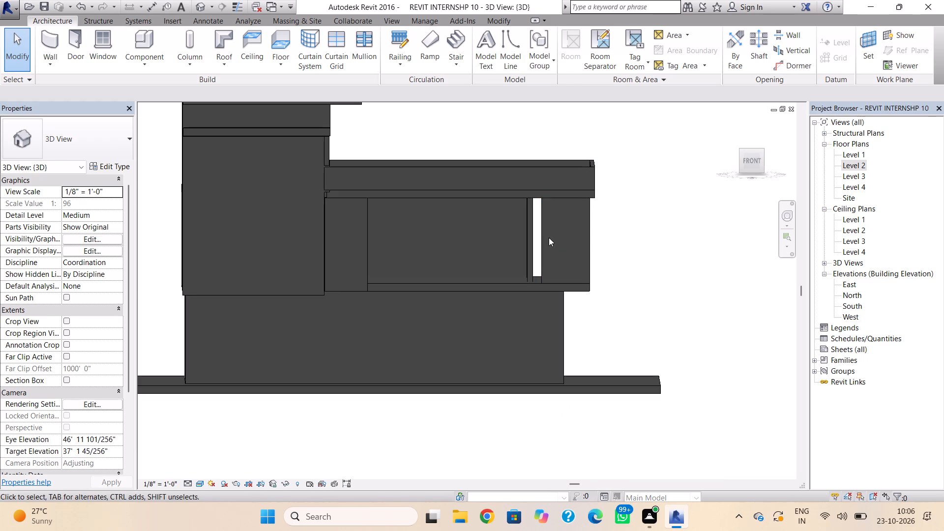
right_click_drag(647, 233, 629, 237, "shift")
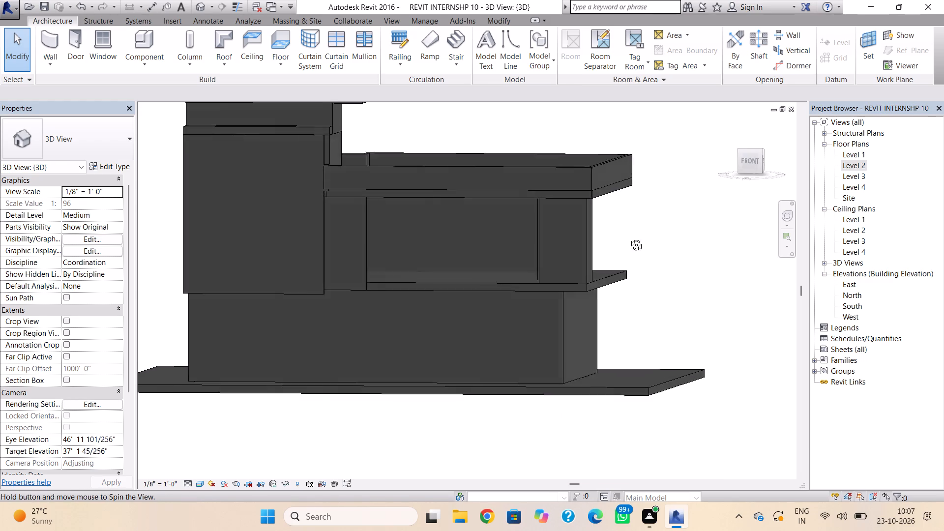
right_click_drag(629, 237, 536, 276, "shift")
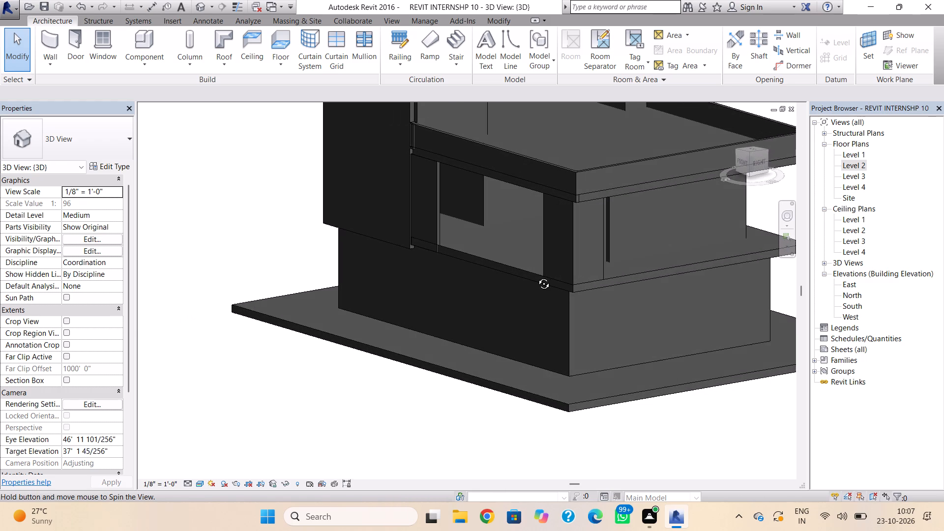
right_click_drag(536, 276, 536, 276, "shift")
right_click_drag(541, 273, 551, 269, "shift")
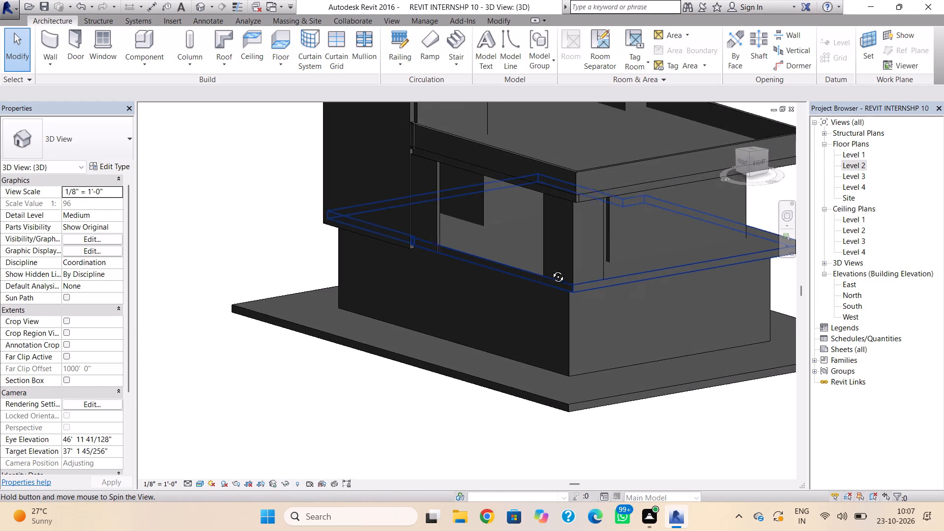
right_click_drag(551, 269, 543, 265, "shift")
scroll(558, 259, "down", 1)
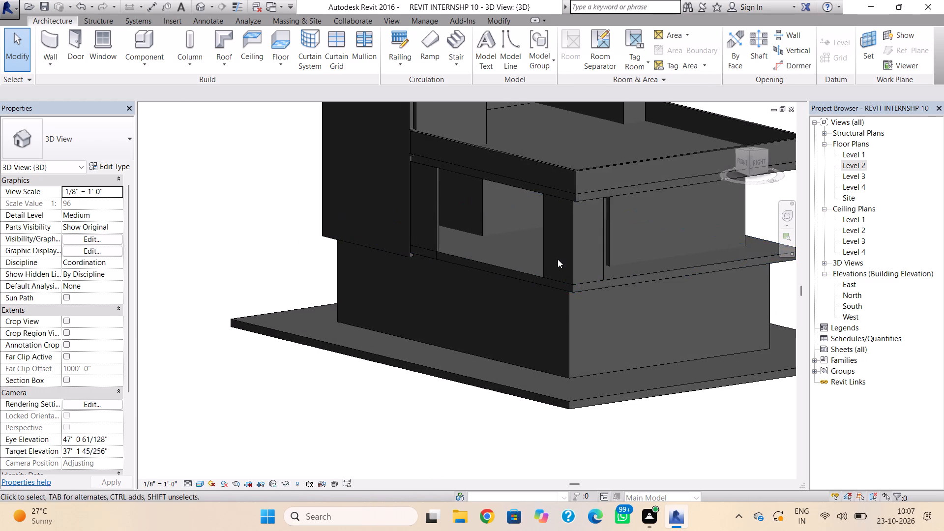
scroll(558, 259, "down", 1)
Examine the whole building in 3D, comparing the straight east-side view with angled views from the southeast.
left_click(761, 167)
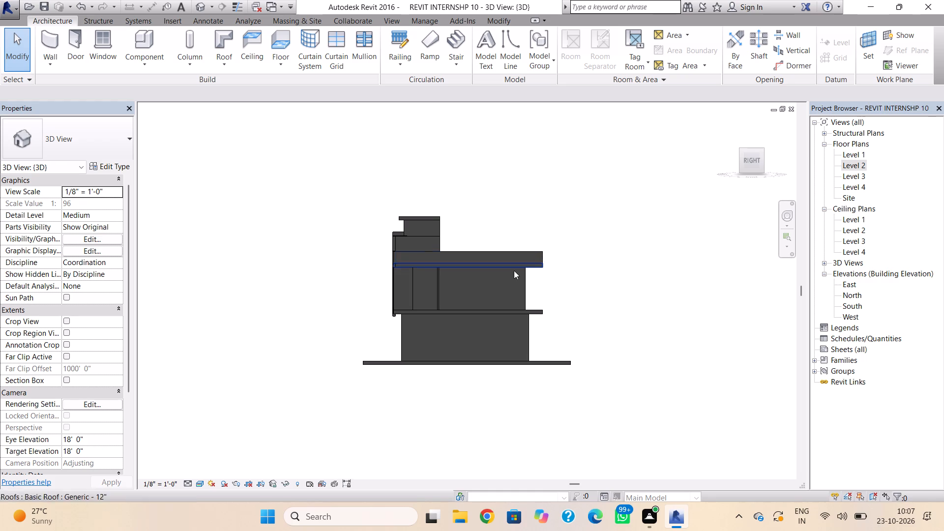
scroll(506, 281, "down", 1)
right_click_drag(518, 285, 576, 331, "shift")
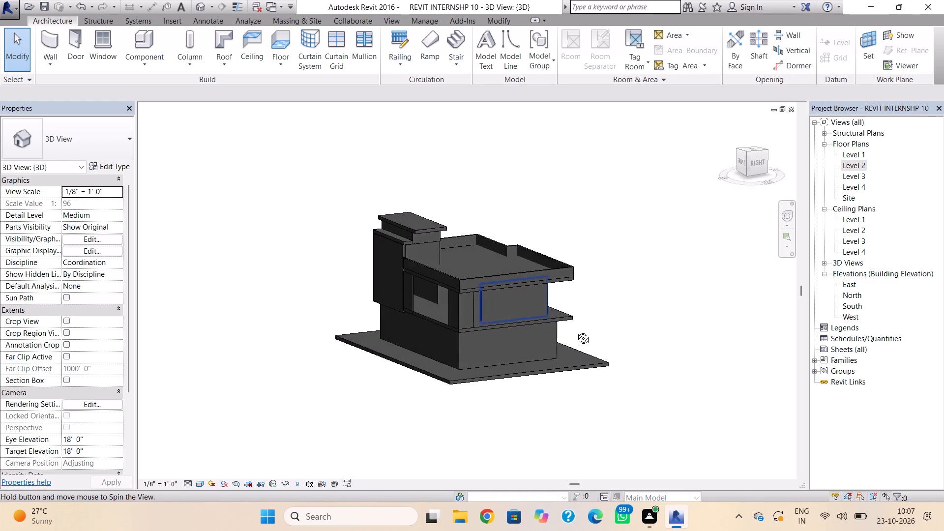
right_click_drag(576, 331, 570, 338, "shift")
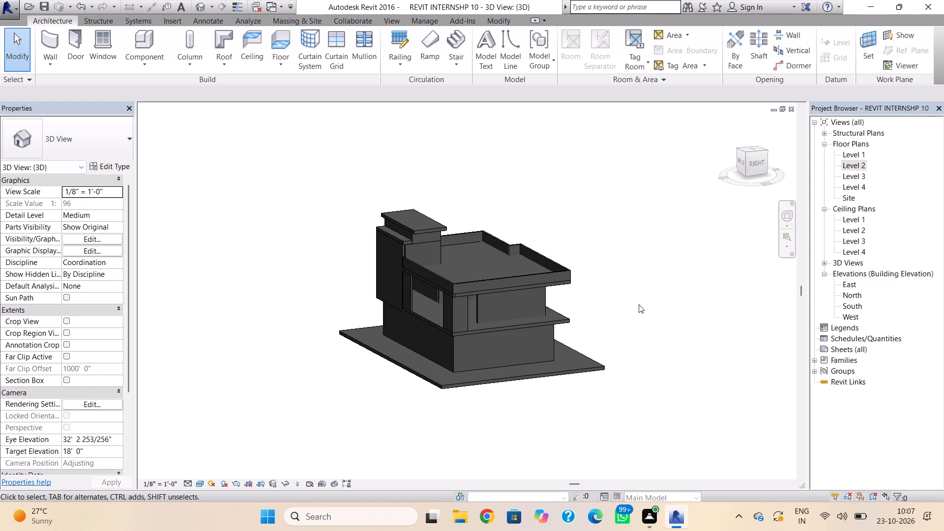
key("Escape")
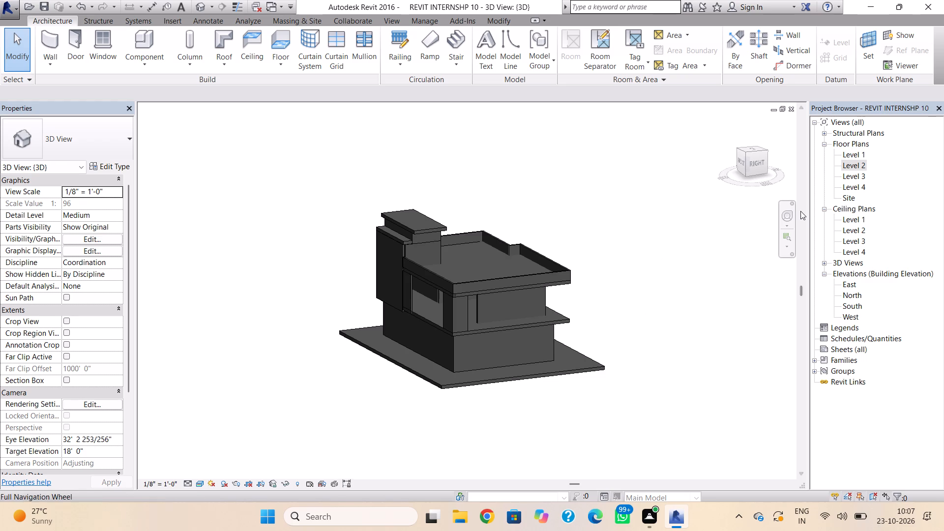
left_click(761, 165)
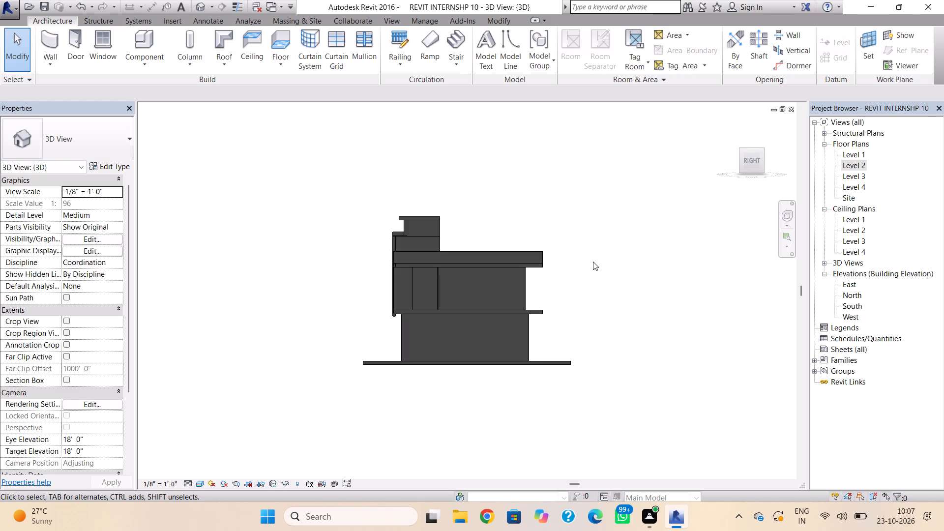
scroll(552, 305, "up", 4)
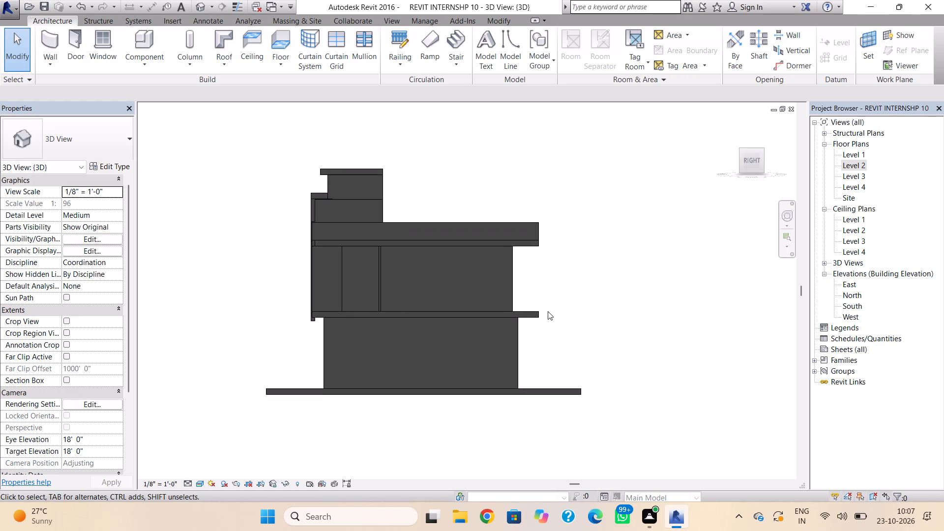
right_click_drag(552, 302, 618, 384, "shift")
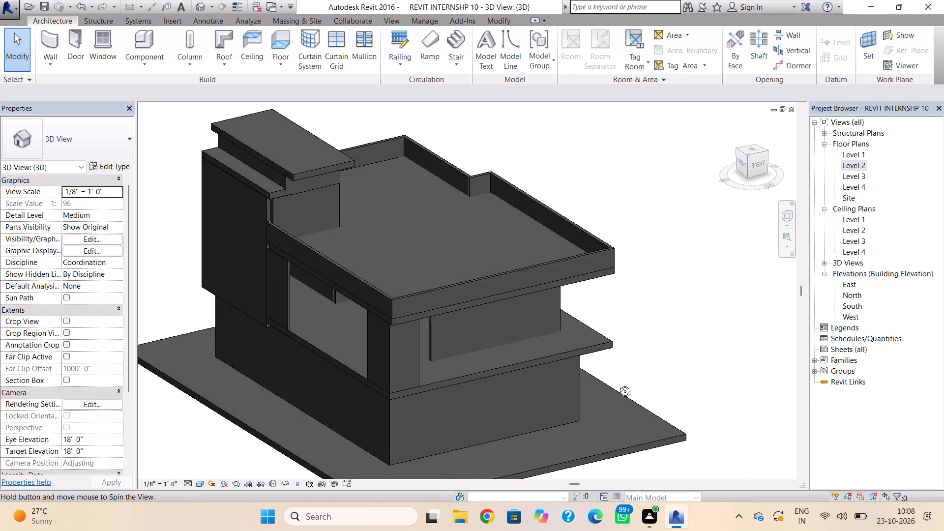
right_click_drag(618, 384, 618, 381, "shift")
left_click(758, 161)
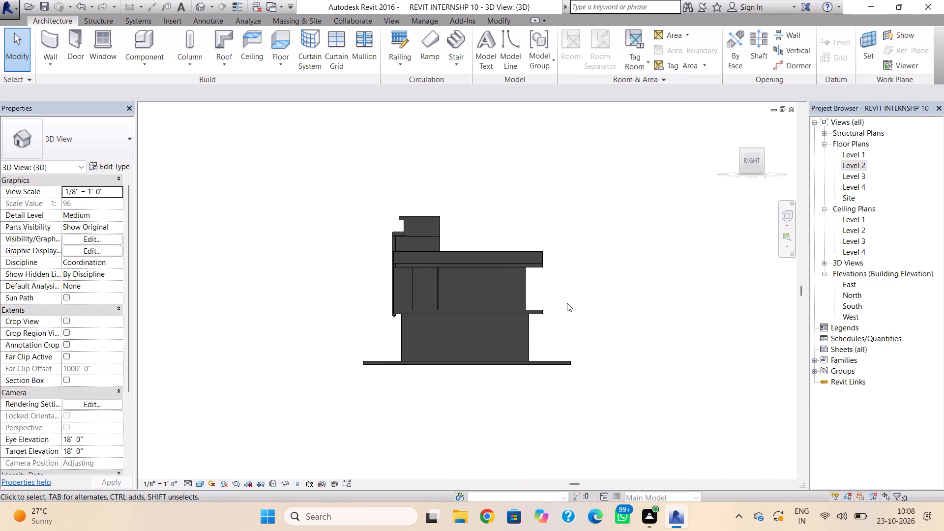
right_click_drag(513, 313, 624, 389, "shift")
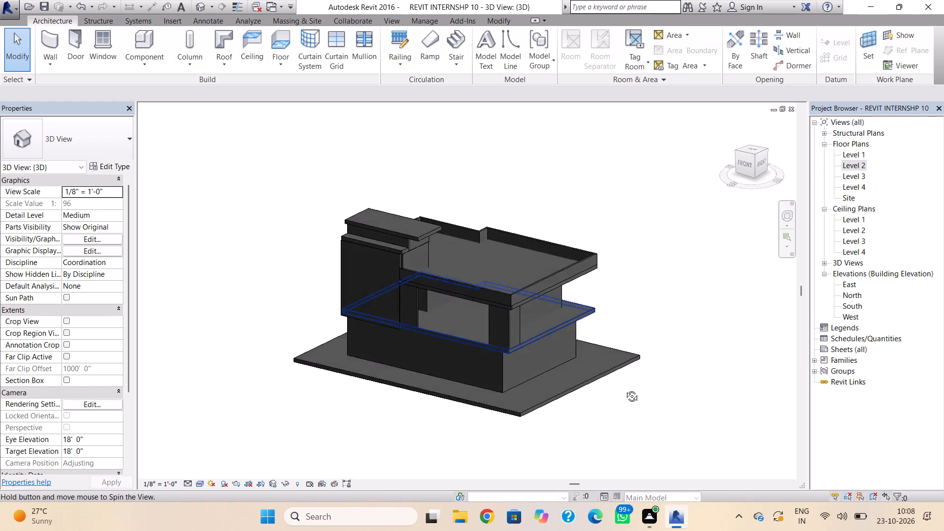
right_click_drag(624, 389, 589, 352, "shift")
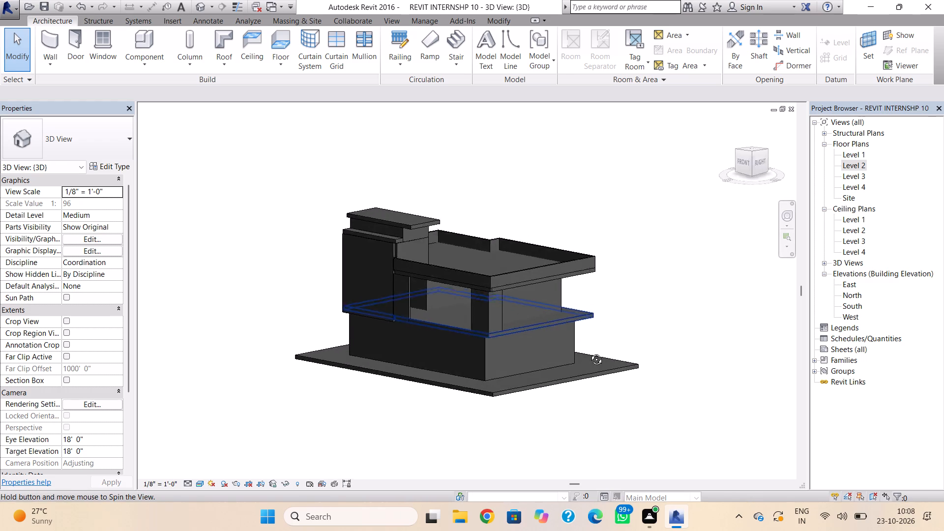
right_click_drag(589, 352, 637, 338, "shift")
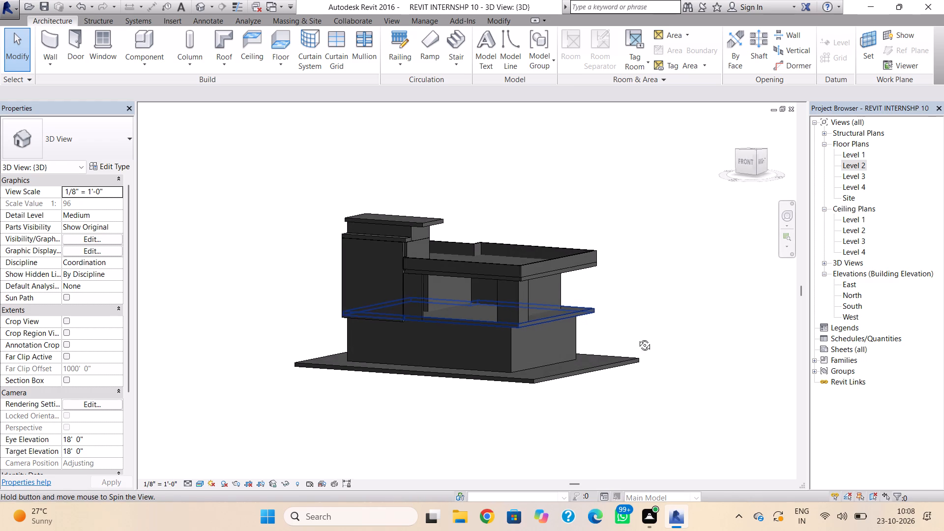
right_click_drag(637, 338, 637, 338, "shift")
Save the project again.
key("ctrl+s")
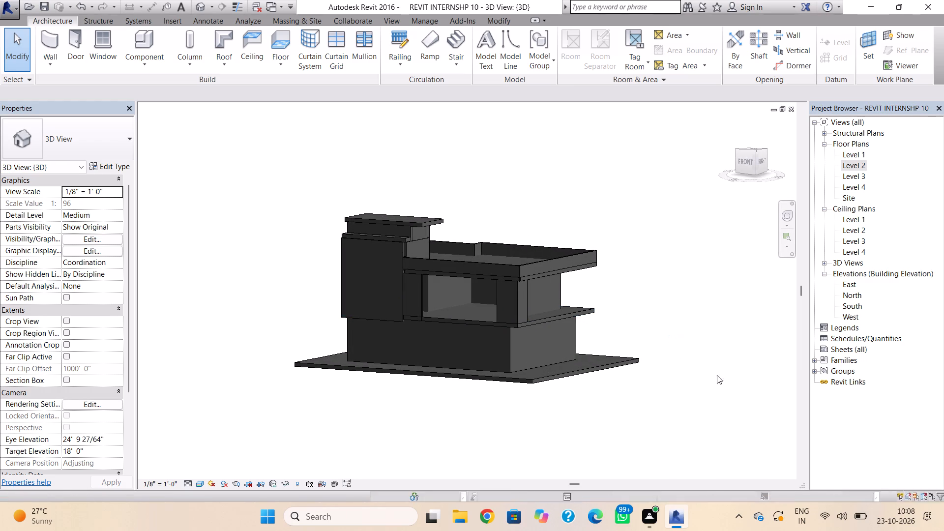
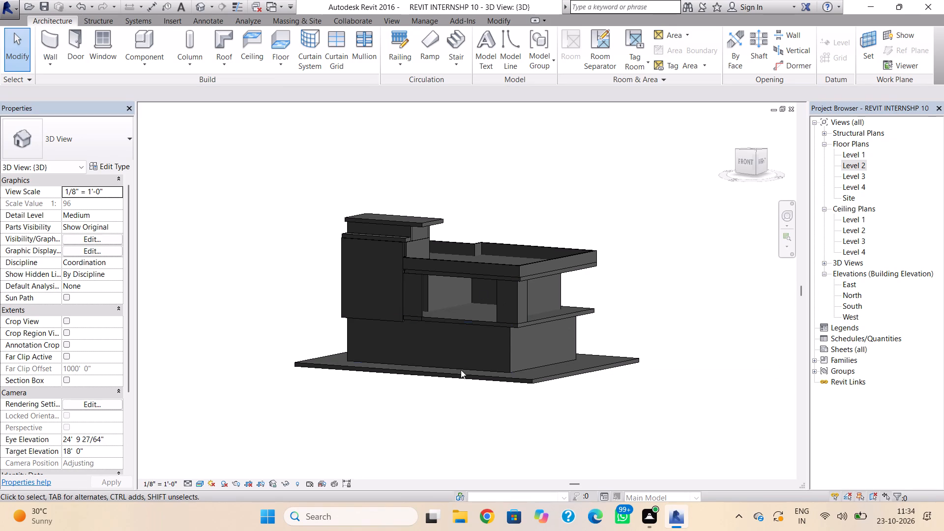
Examine the building in 3D from the front and from raised angles at the southeast corner.
right_click_drag(589, 380, 639, 384)
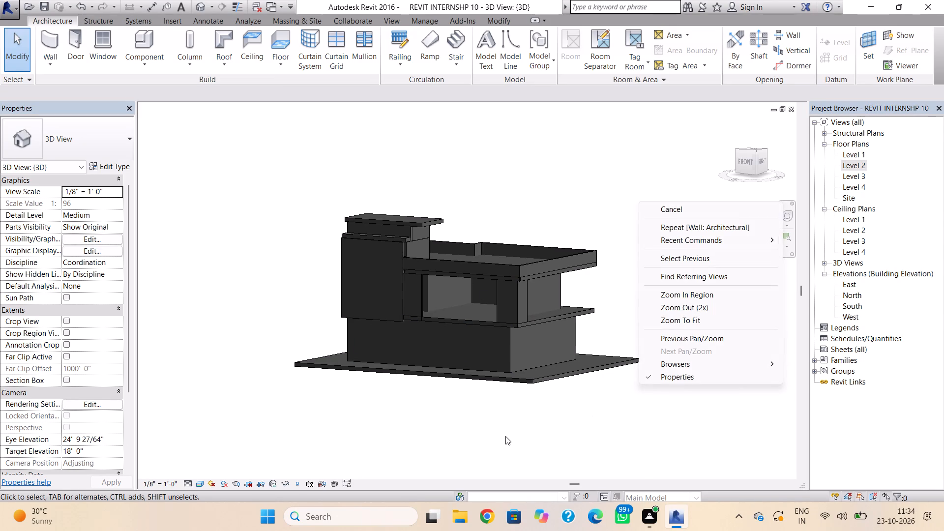
key("Escape")
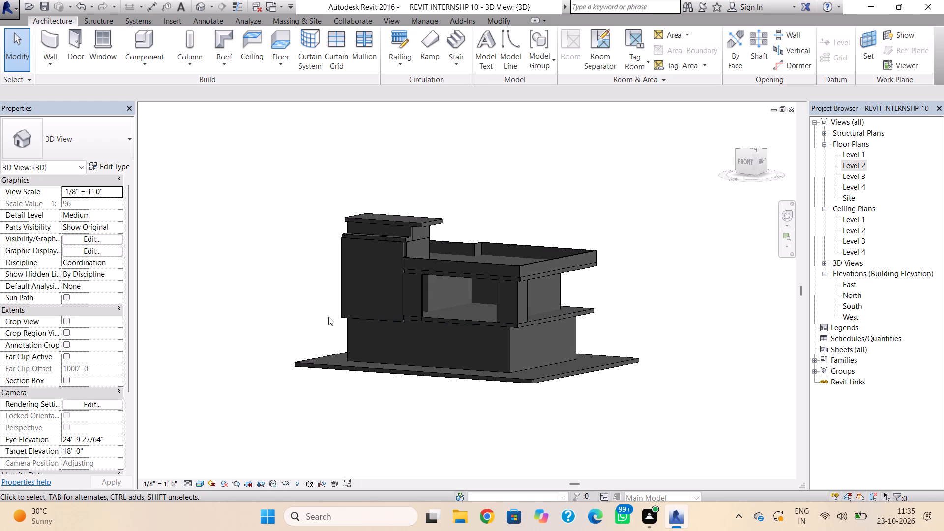
scroll(375, 306, "up", 2)
right_click_drag(334, 324, 376, 320, "shift")
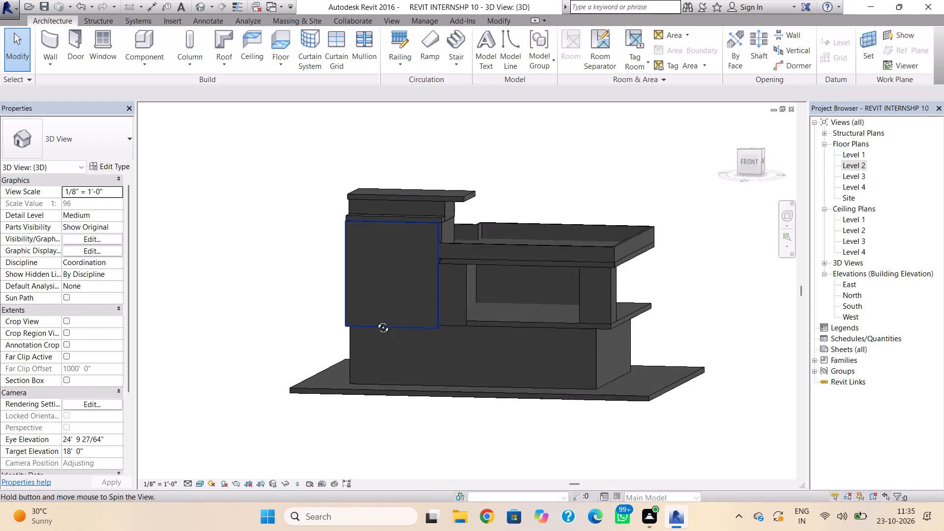
right_click_drag(376, 320, 376, 313, "shift")
right_click_drag(373, 304, 320, 359, "shift")
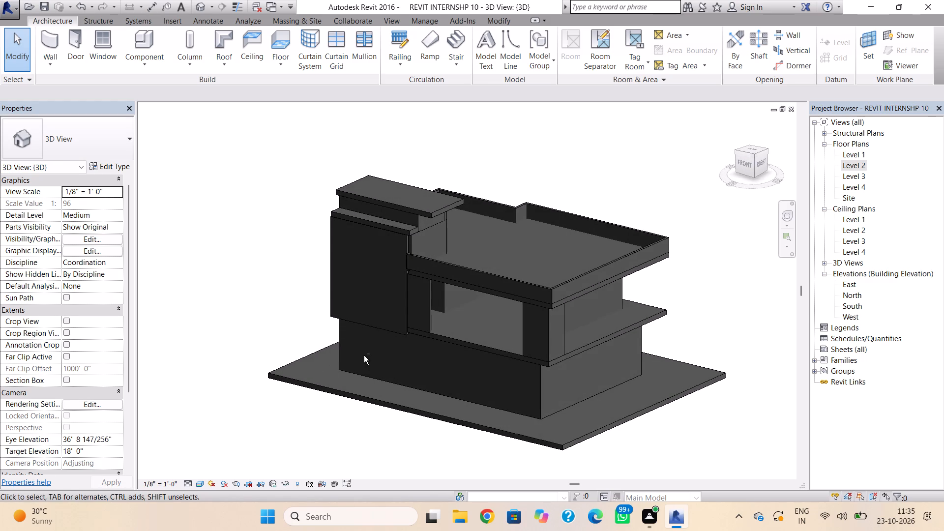
right_click_drag(360, 356, 334, 365, "shift")
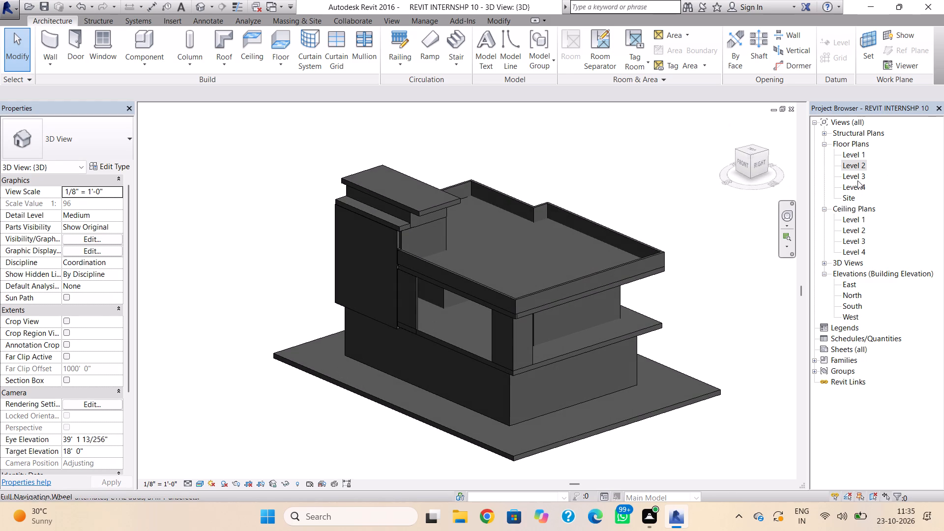
On the Level 2 plan, place a 24" x 24" rectangular column up to Level 3, flush inside the slab's east edge.
double_click(856, 169)
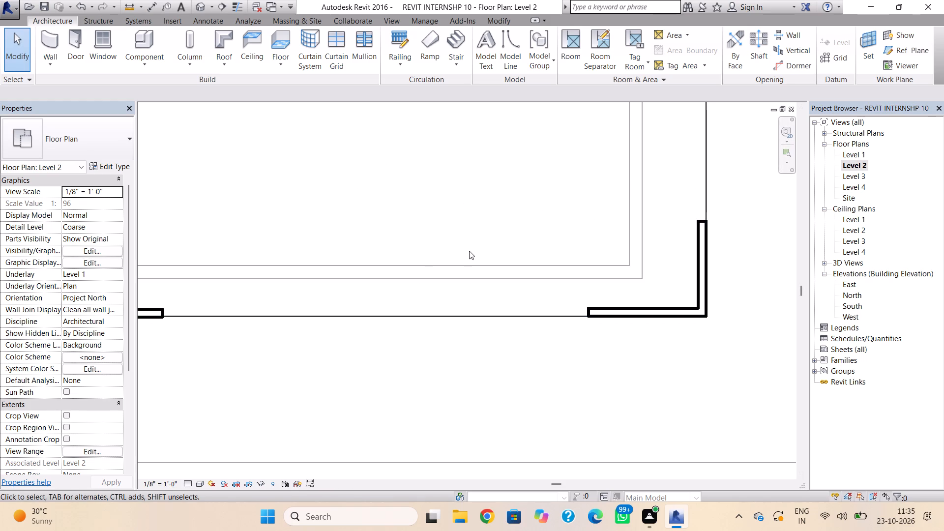
scroll(458, 265, "down", 4)
middle_click_drag(443, 310, 426, 362)
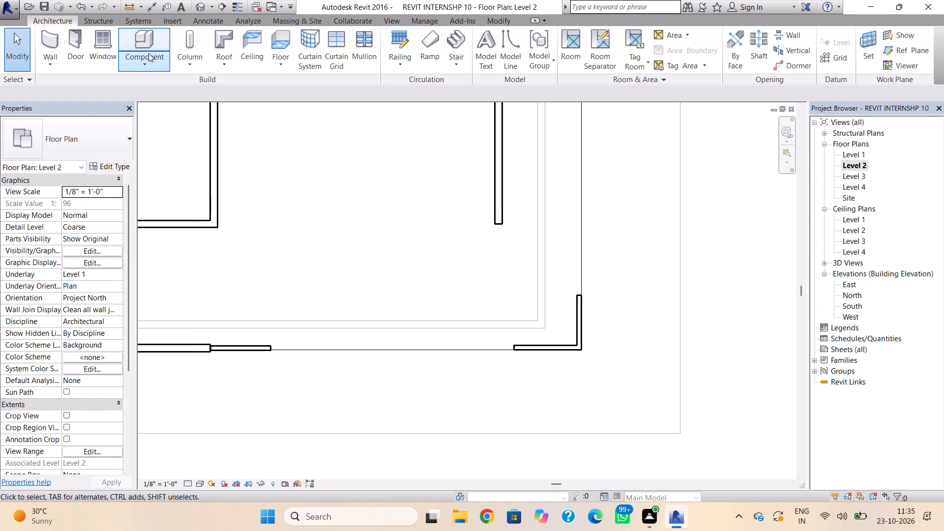
left_click(192, 53)
left_click(200, 107)
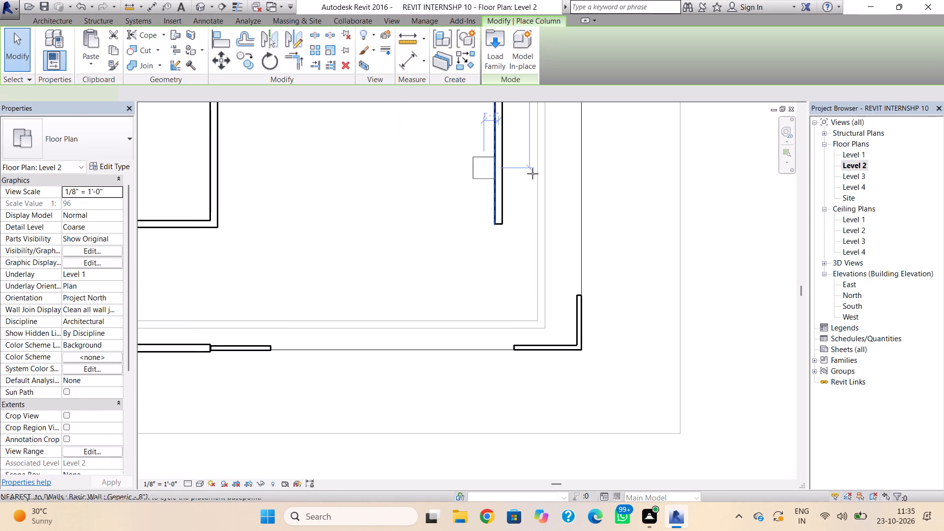
scroll(596, 190, "down", 1)
middle_click_drag(591, 198, 560, 290)
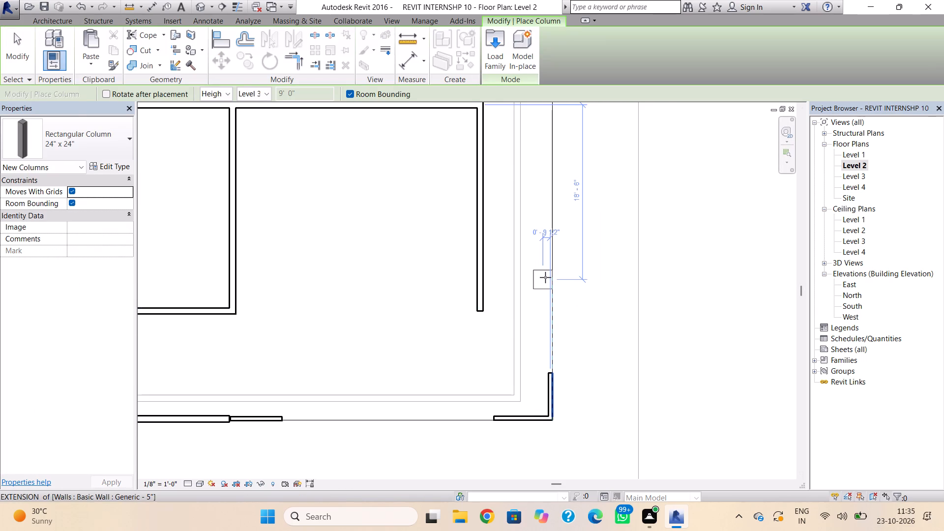
scroll(545, 277, "up", 4)
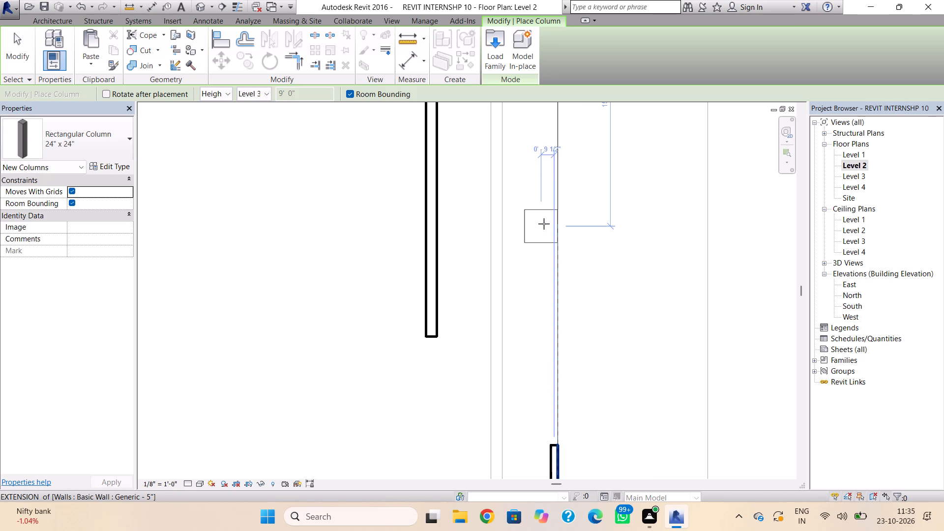
left_click(544, 224)
key("Escape")
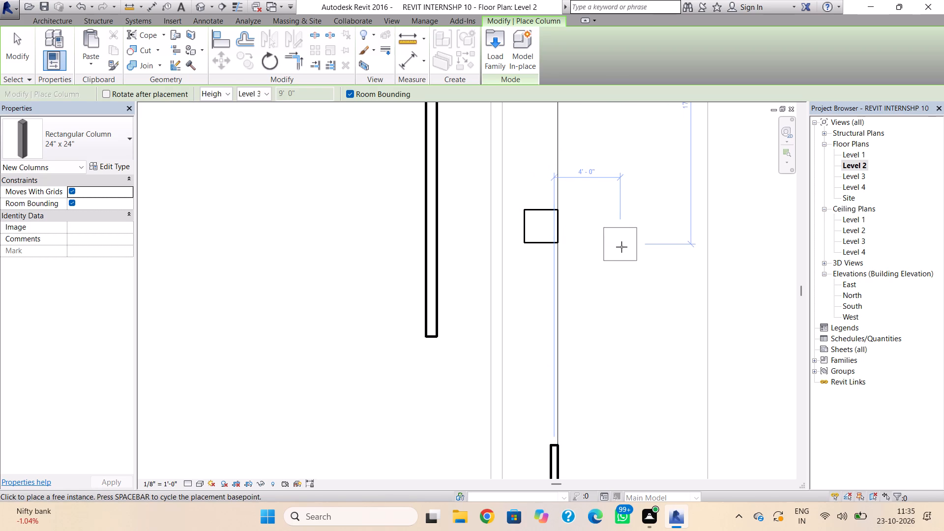
scroll(621, 247, "down", 4)
key("Escape")
scroll(480, 262, "down", 3)
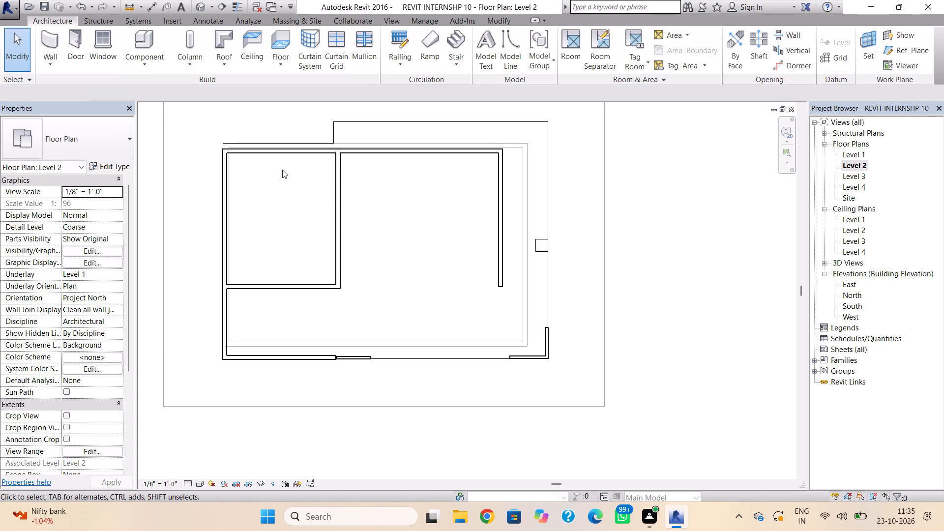
In the 3D view, set the new east-edge column's base offset to 1'.
left_click(196, 5)
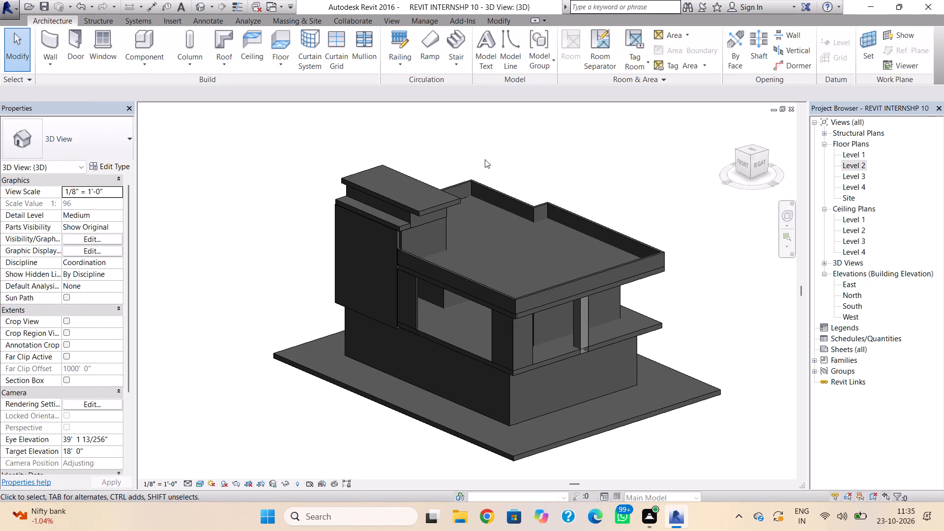
left_click(587, 330)
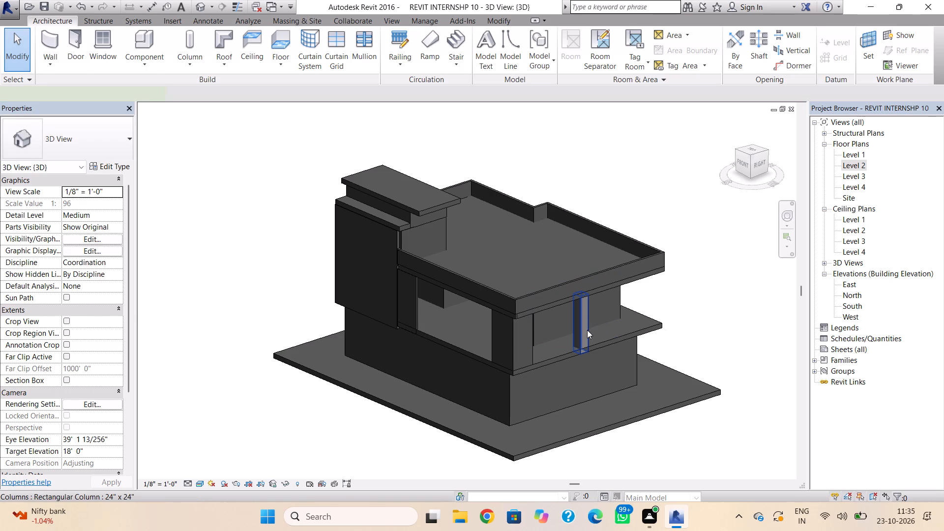
scroll(111, 224, "up", 4)
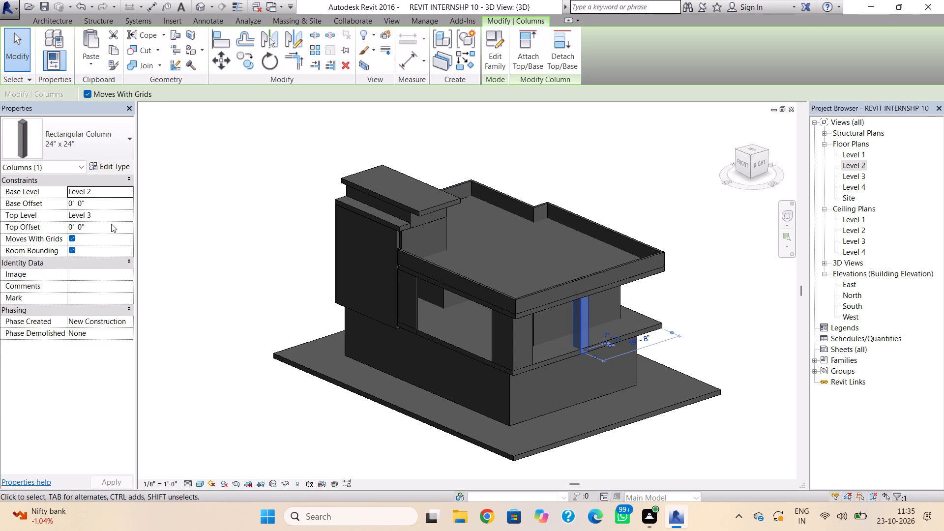
scroll(630, 372, "up", 9)
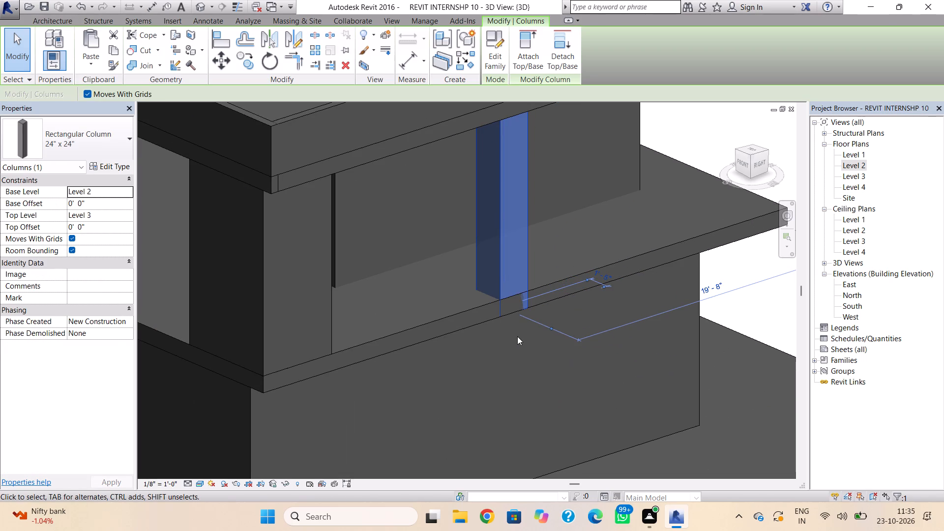
scroll(512, 313, "down", 3)
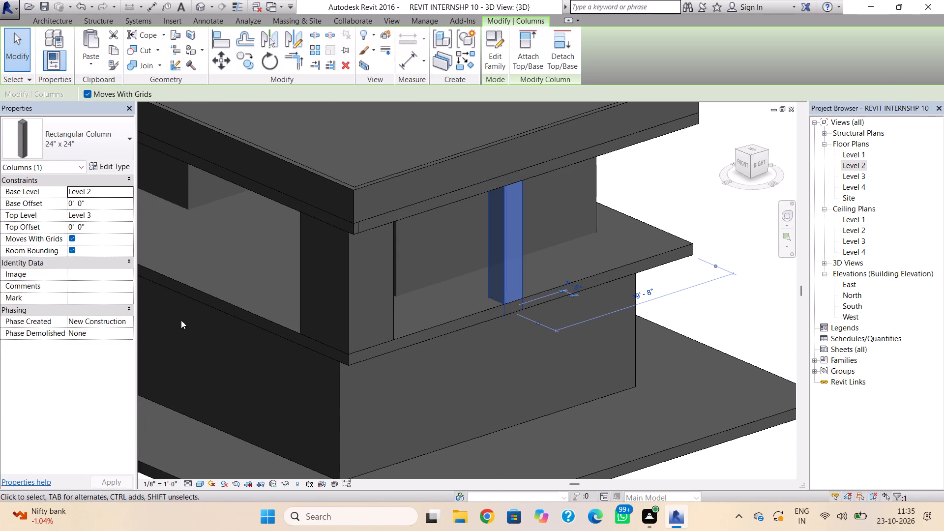
left_click(116, 203)
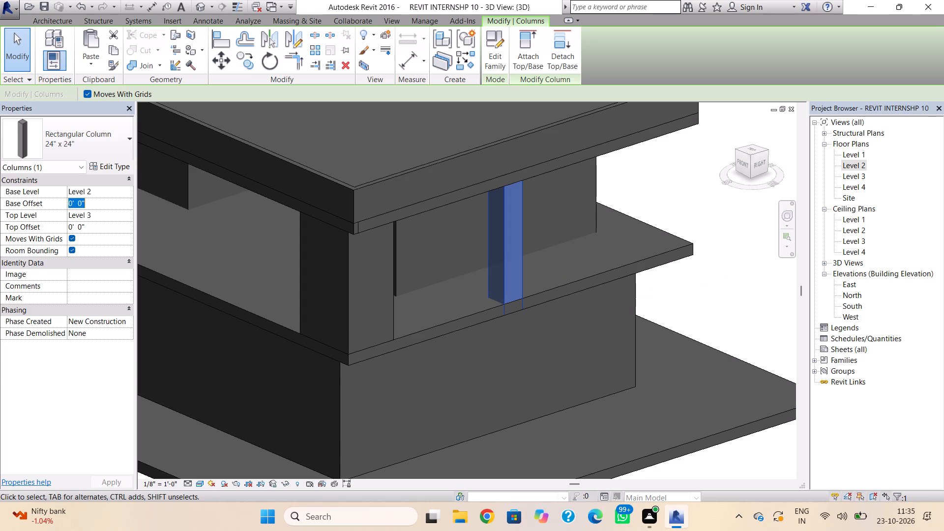
type("1'")
key("Return")
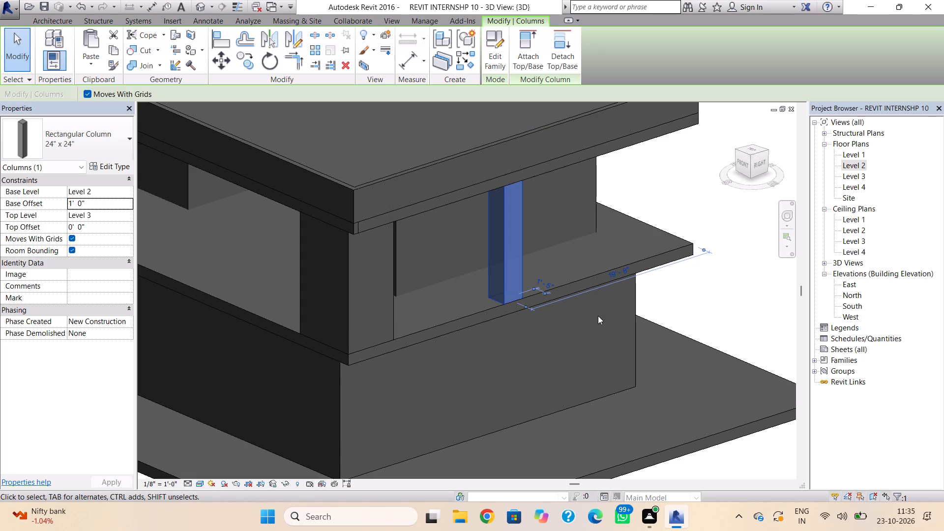
key("Escape")
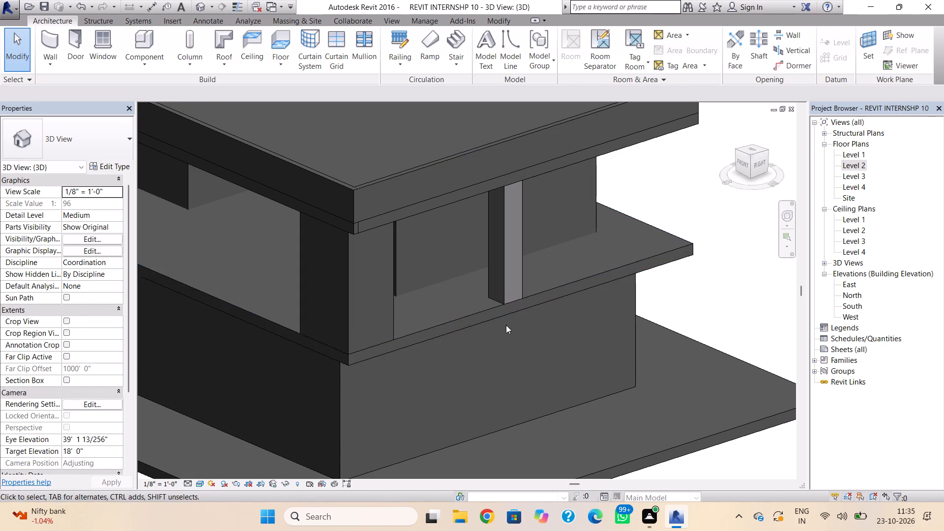
Change the east-edge column's type to Rectangular Column 18" x 18".
left_click(507, 284)
left_click(56, 132)
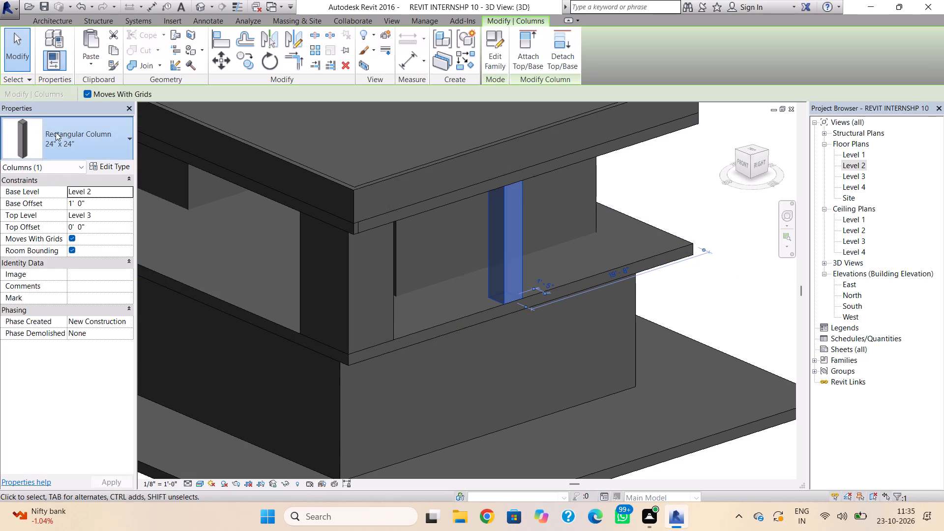
left_click(58, 204)
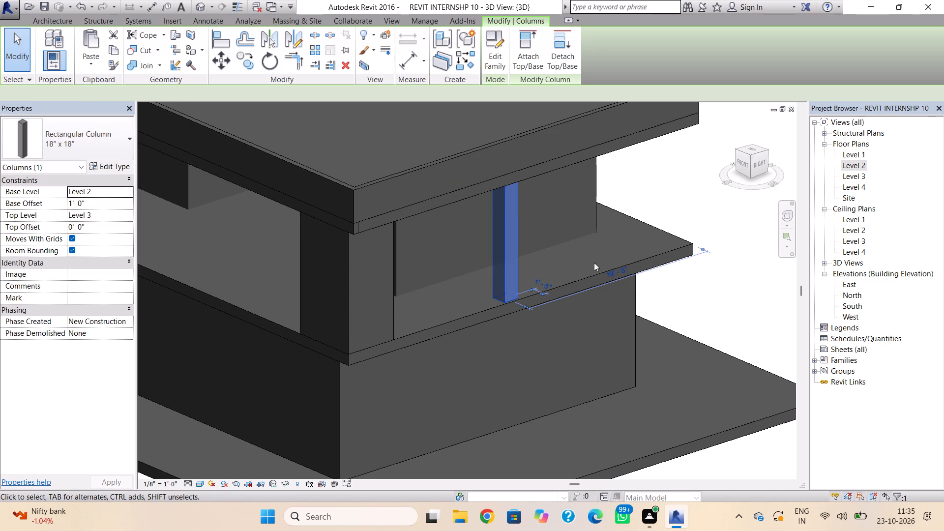
key("Escape")
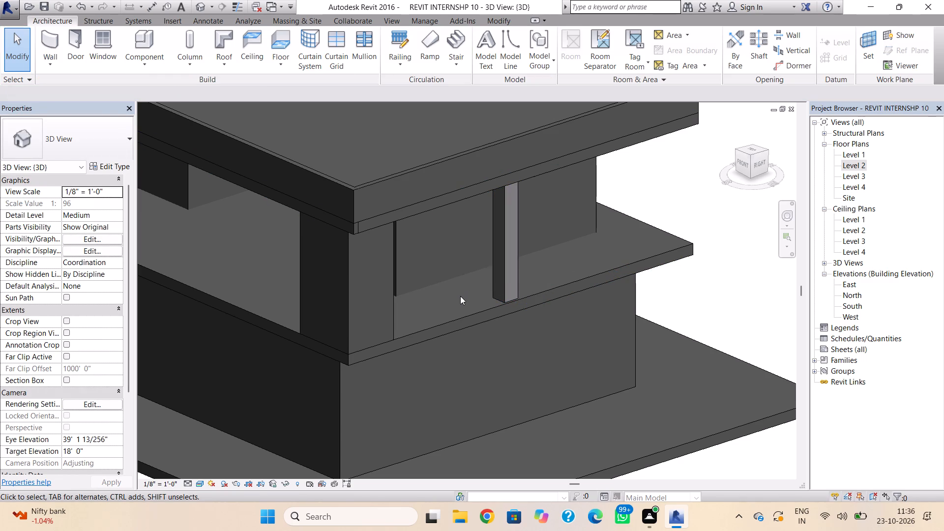
Nudge the short Generic - 5" wall on Level 2's south edge slightly west into the end of the adjoining thicker wall.
scroll(395, 302, "down", 1)
middle_click_drag(410, 306, 482, 312)
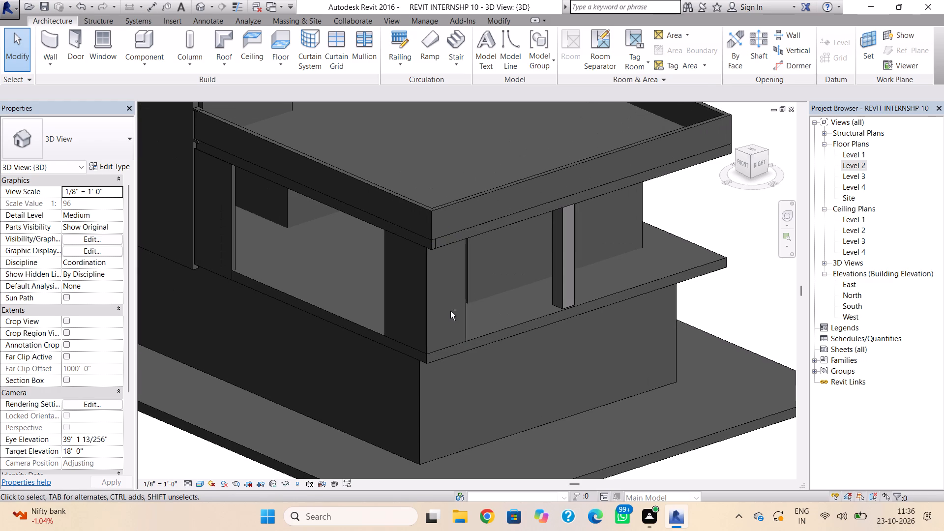
right_click(450, 311, "shift")
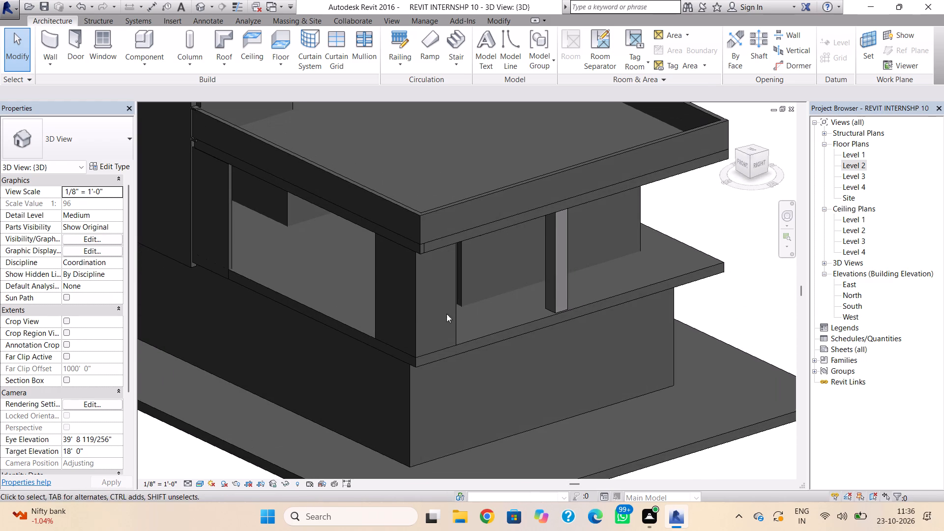
scroll(201, 282, "up", 8)
scroll(204, 282, "down", 1)
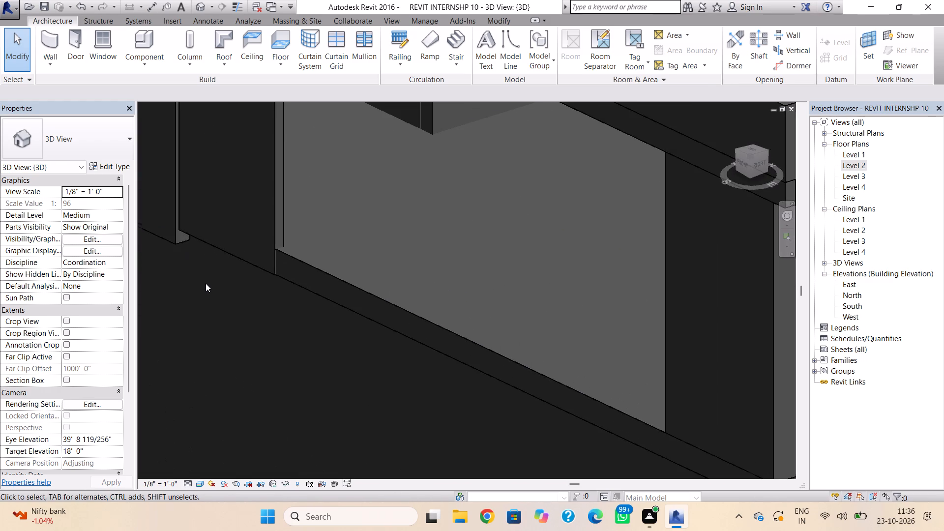
middle_click_drag(211, 294, 214, 299)
scroll(213, 297, "down", 1)
left_click(269, 210)
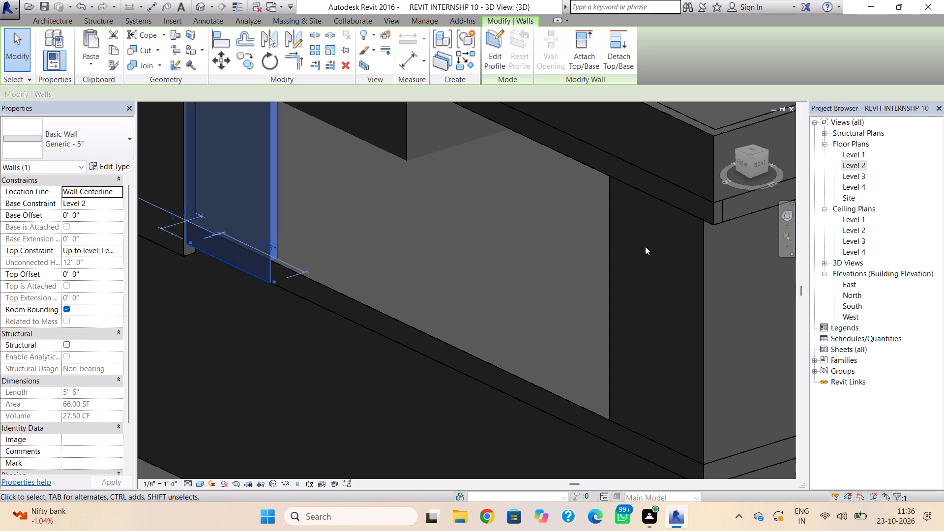
double_click(852, 163)
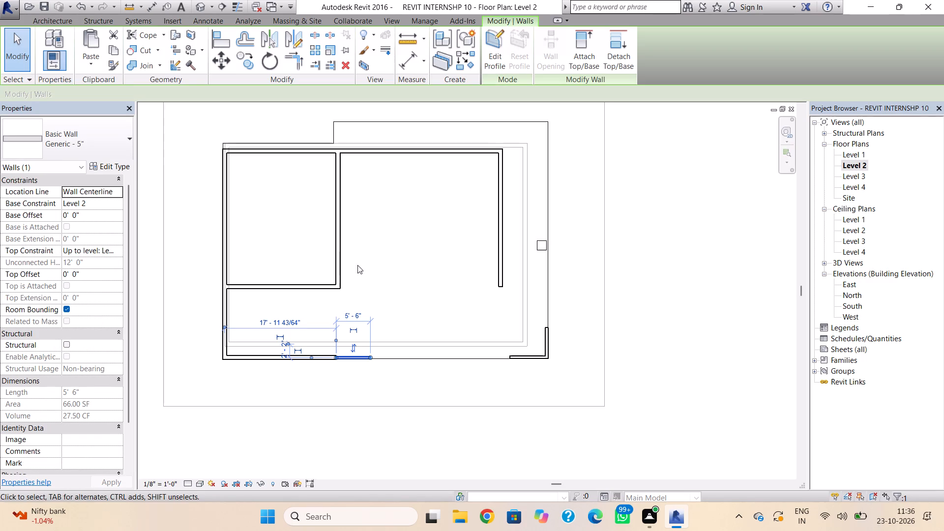
scroll(356, 332, "up", 5)
scroll(329, 361, "up", 6)
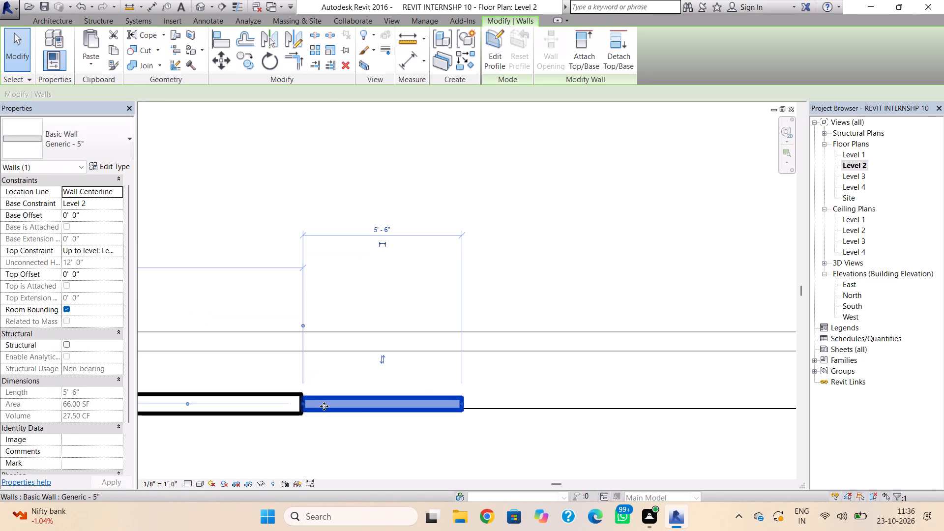
key("Left")
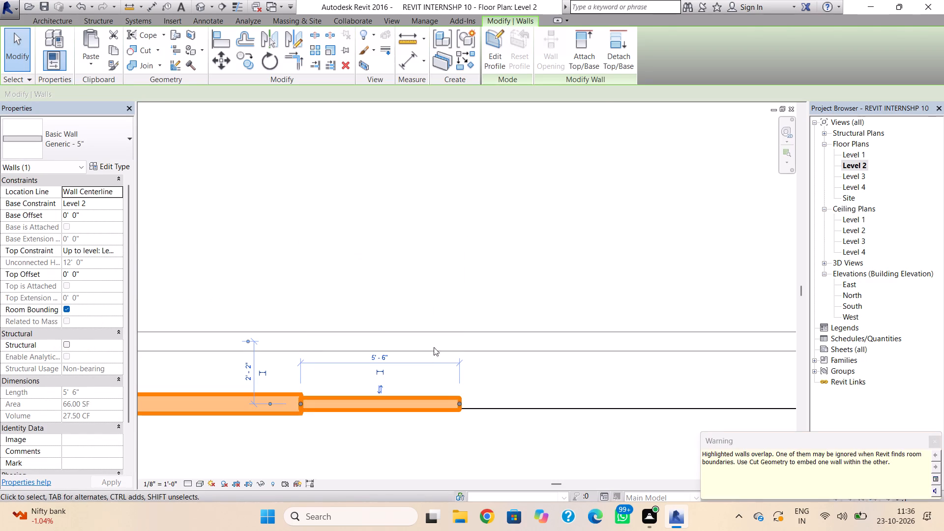
left_click(477, 252)
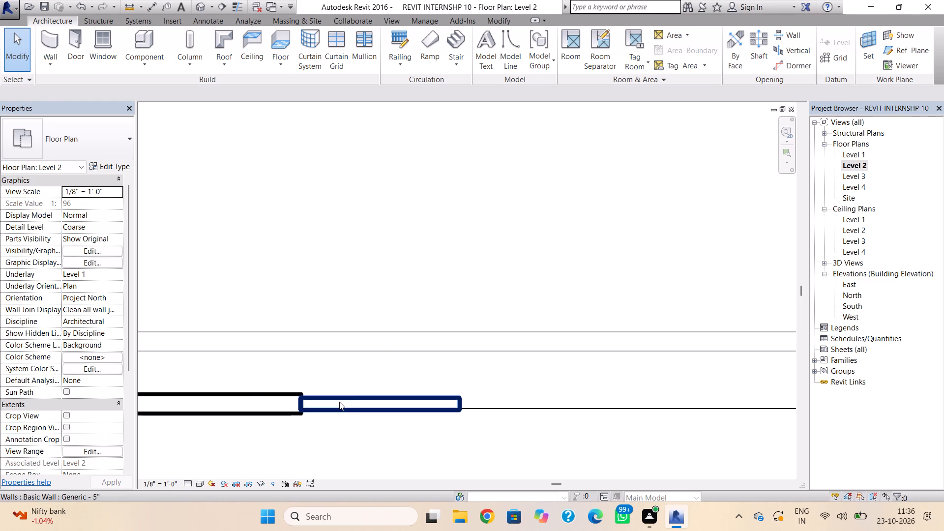
Fine-tune the short south-edge wall's position at the thicker wall's end with two small nudges east and one back west.
left_click(339, 402)
scroll(339, 402, "up", 9)
scroll(265, 399, "up", 1)
middle_click_drag(249, 402, 319, 393)
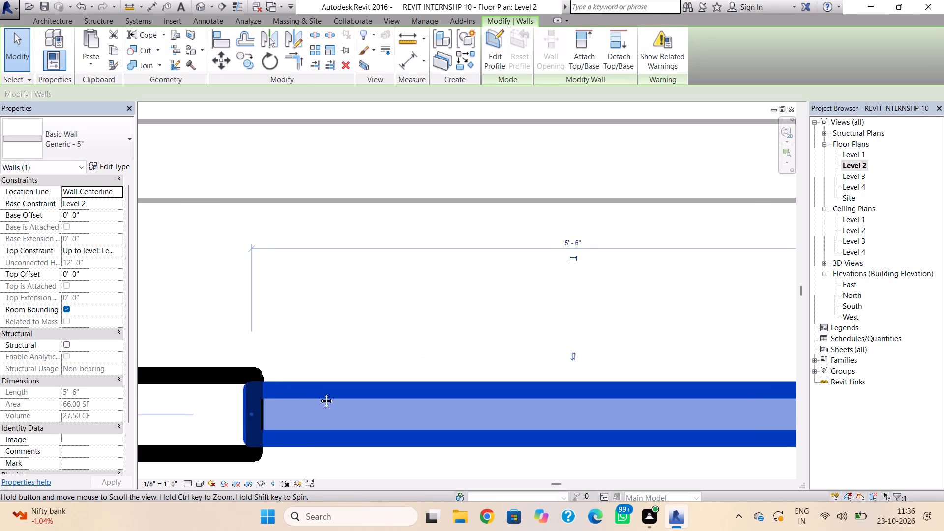
middle_click_drag(319, 393, 323, 393)
scroll(288, 402, "up", 3)
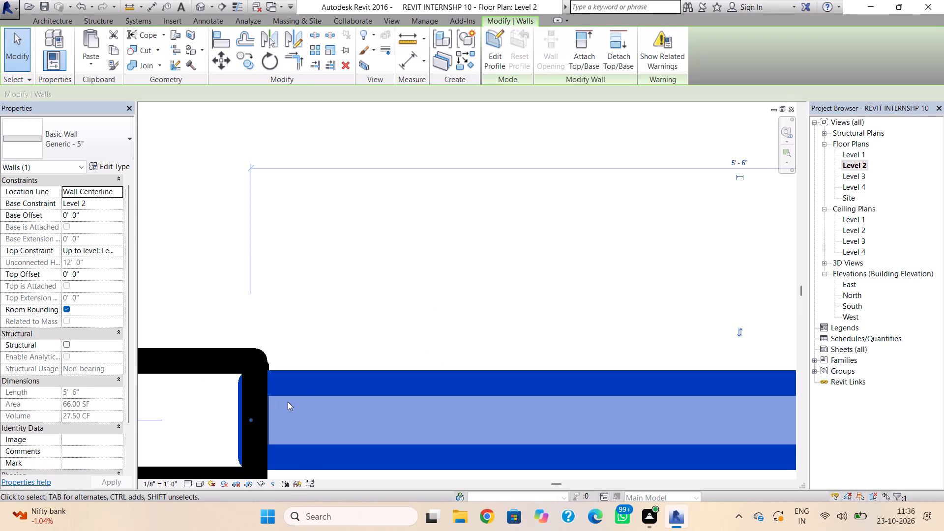
key("Right")
key("Right")
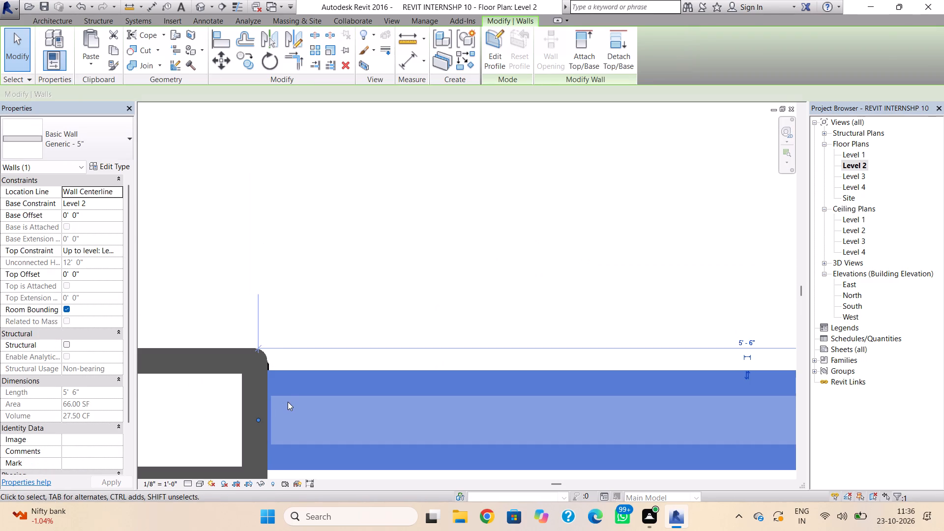
key("Left")
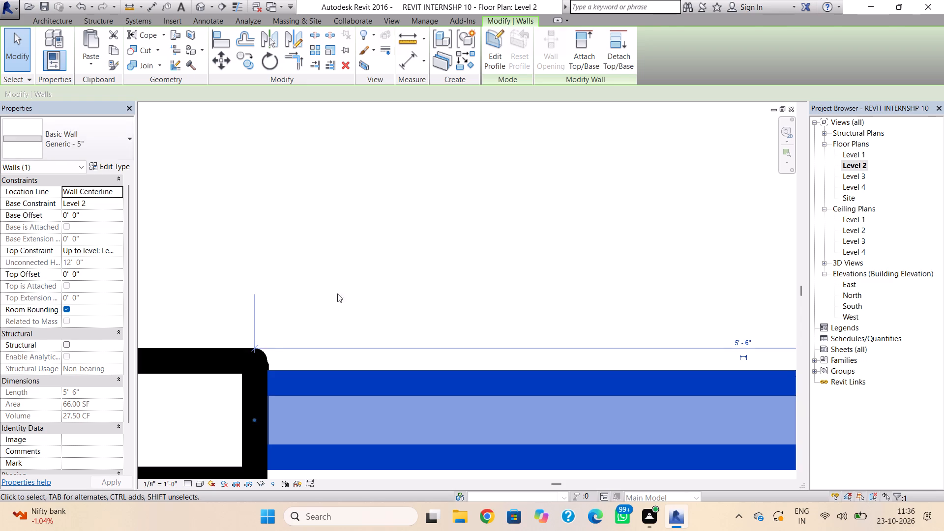
Nudge the short Generic - 5" wall on Level 2's south edge east by seven small increments at the thicker wall's end.
left_click(360, 255)
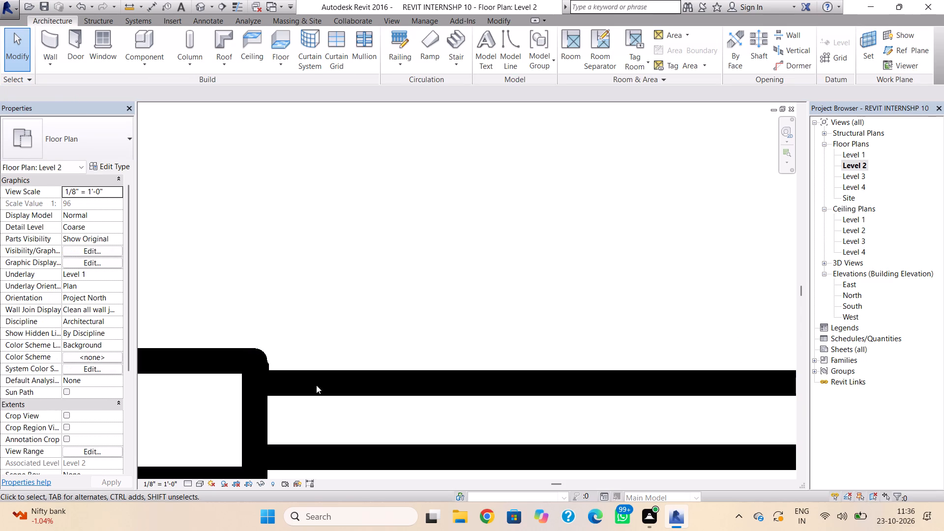
scroll(309, 363, "down", 4)
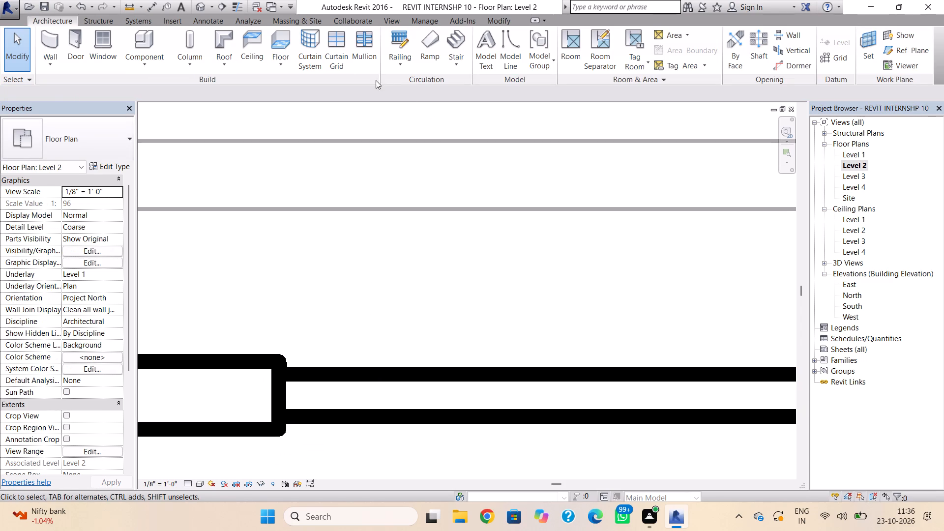
left_click(198, 6)
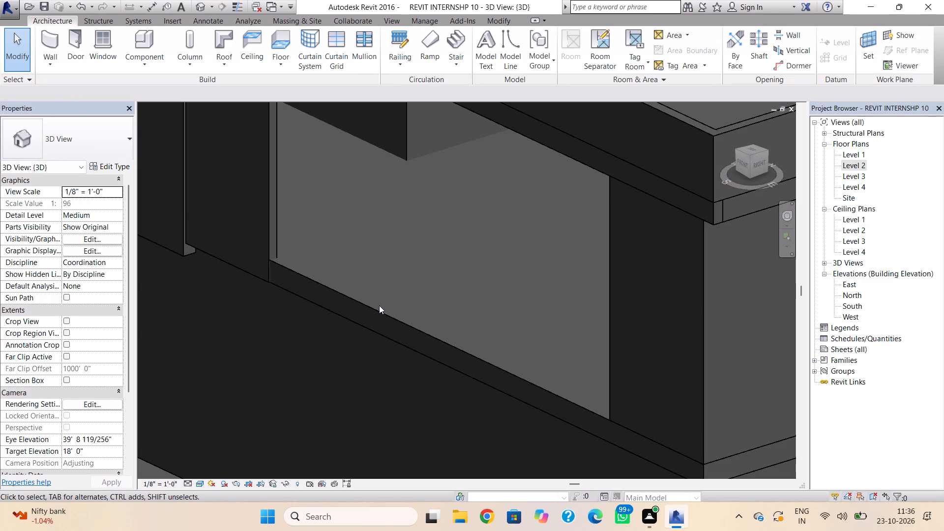
right_click_drag(420, 284, 524, 279)
right_click_drag(479, 285, 530, 321, "shift")
scroll(530, 321, "down", 3)
middle_click_drag(530, 322, 472, 359)
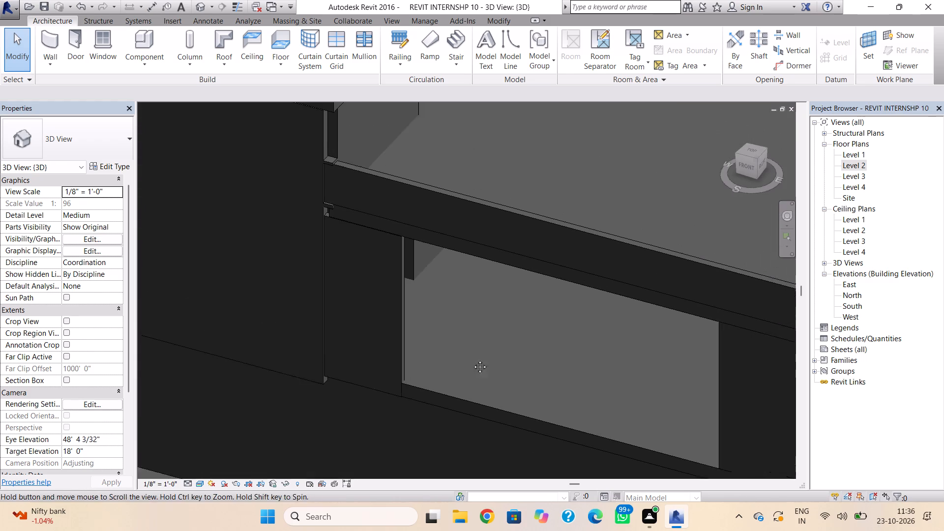
middle_click_drag(472, 359, 460, 360)
scroll(308, 209, "up", 13)
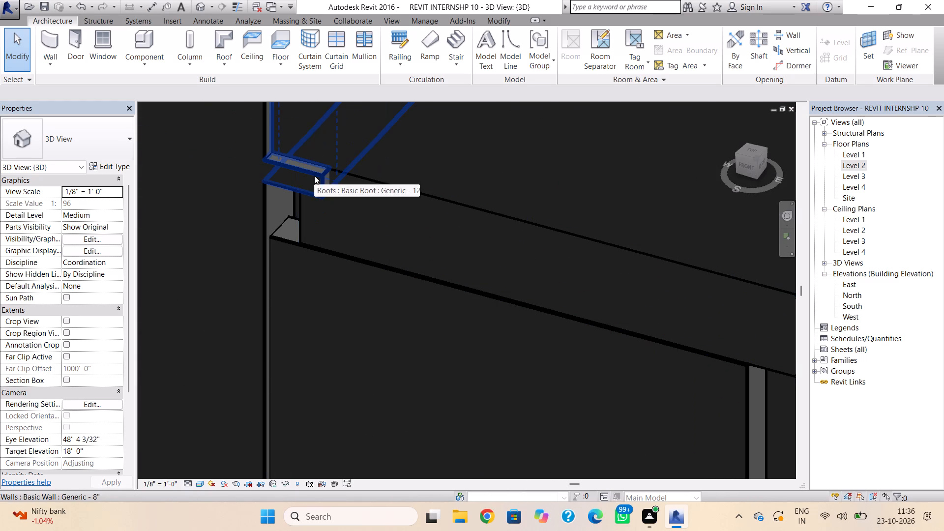
left_click(317, 251)
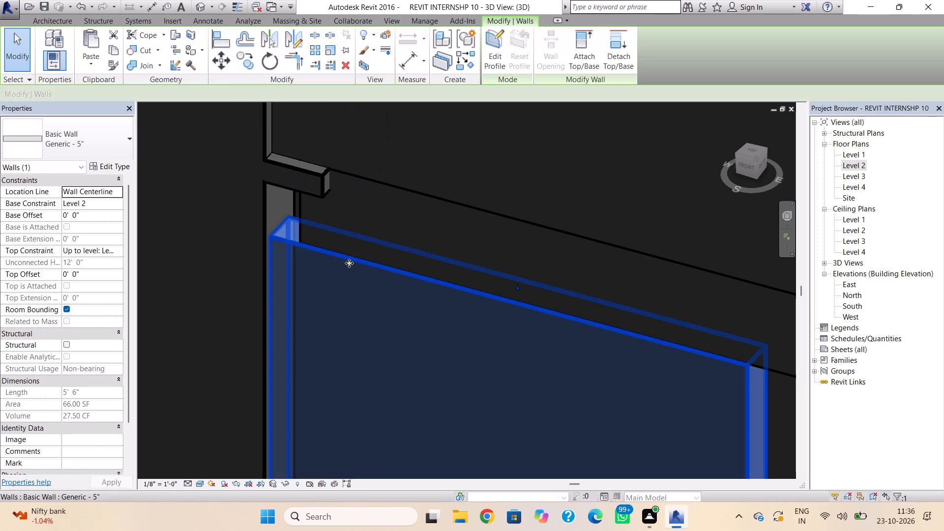
double_click(849, 166)
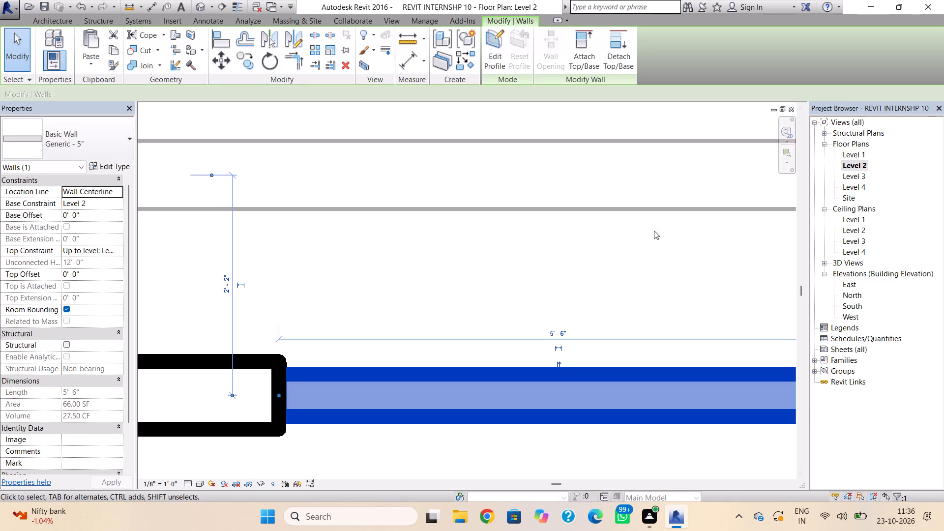
key("Right")
key("Right")
key("Right")
key("Right")
key("Right")
key("Right")
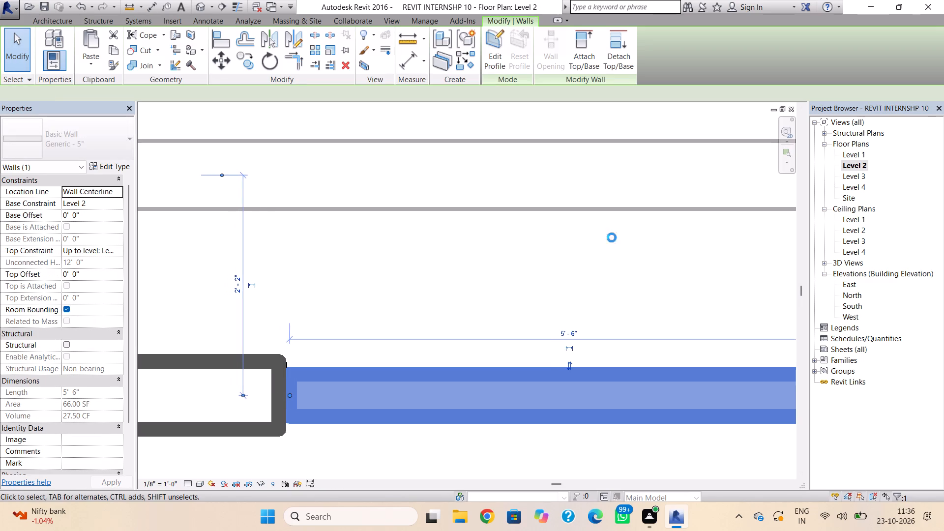
key("Right")
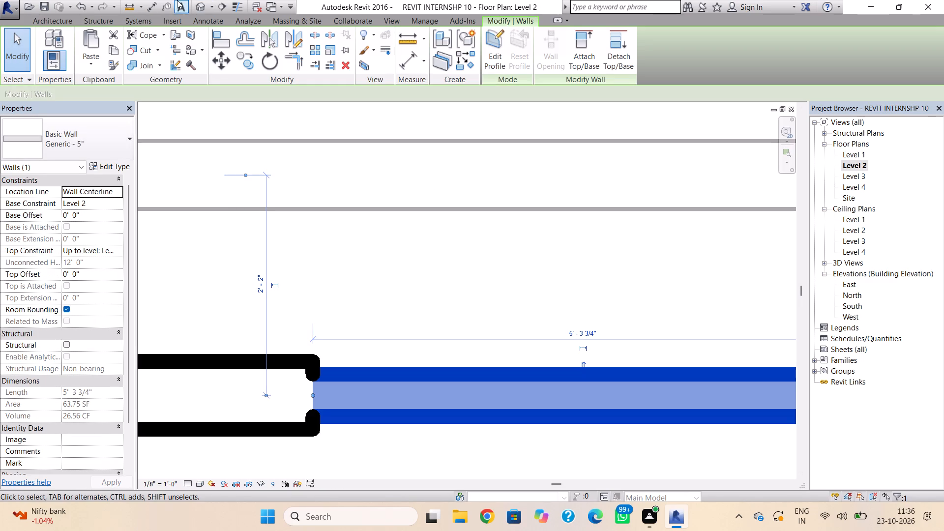
Place a Rectangular Column 18" x 18" on Level 2, up to Level 3, at the east end of the short Generic - 5" wall.
left_click(204, 9)
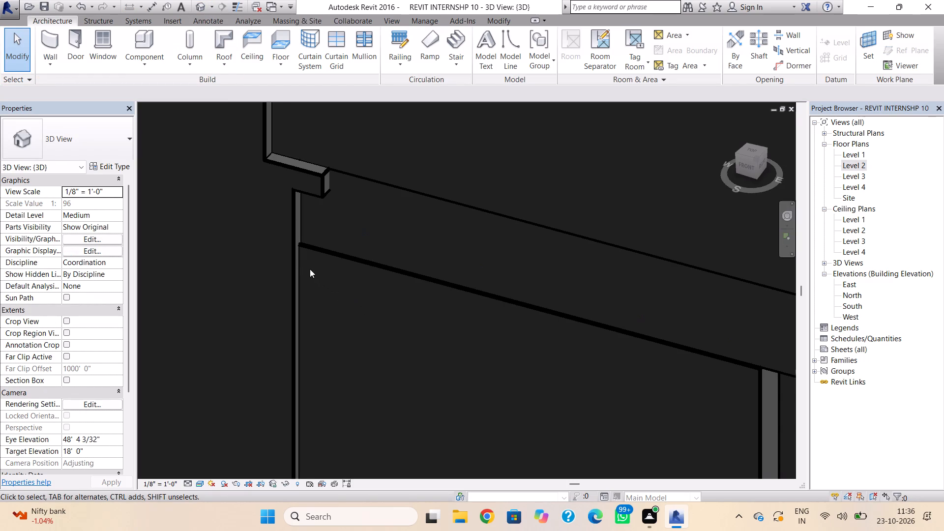
scroll(302, 292, "down", 12)
middle_click_drag(308, 311, 333, 194)
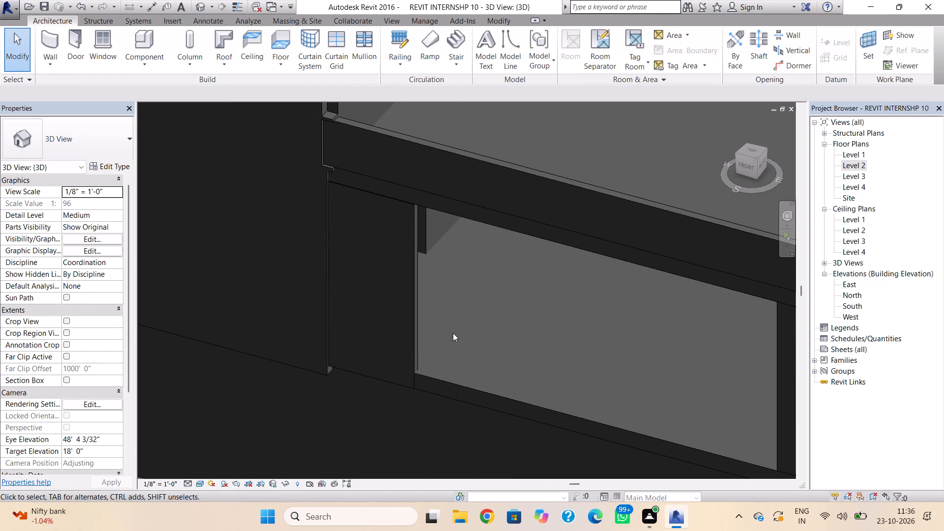
left_click(198, 63)
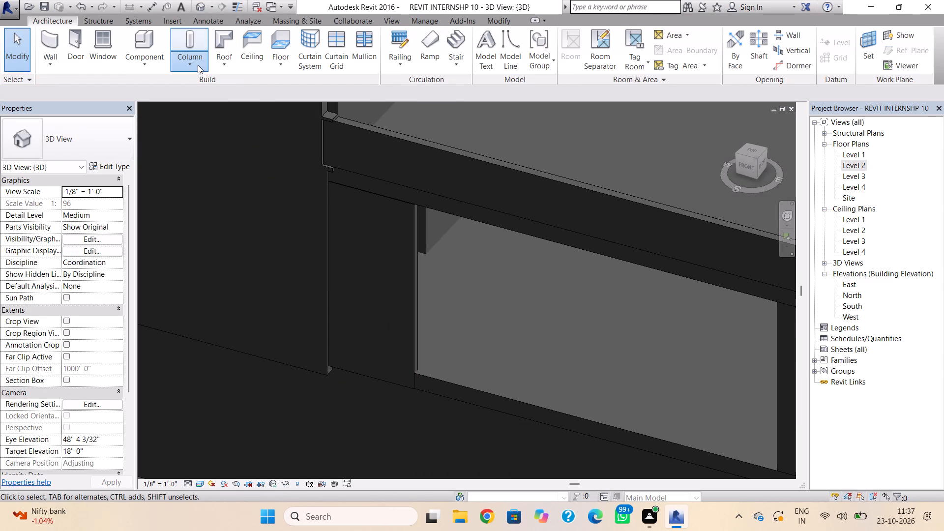
left_click(206, 111)
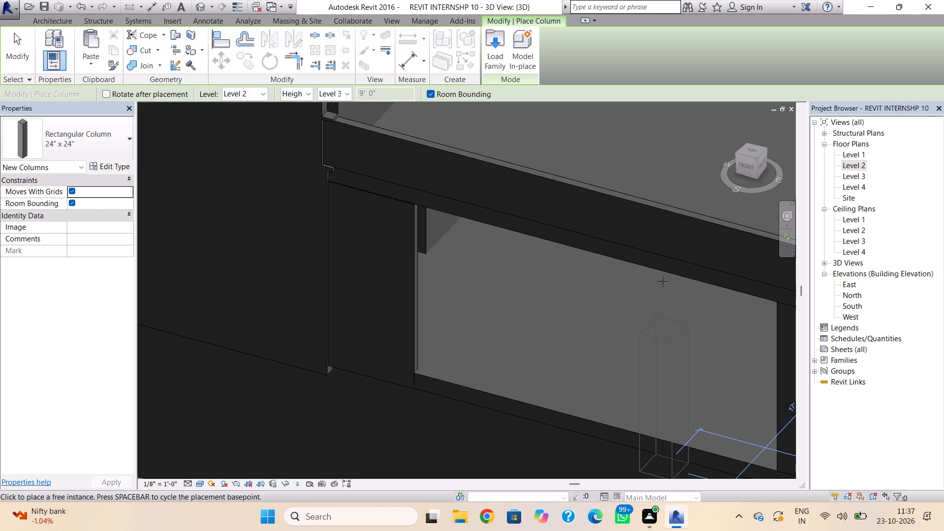
double_click(859, 167)
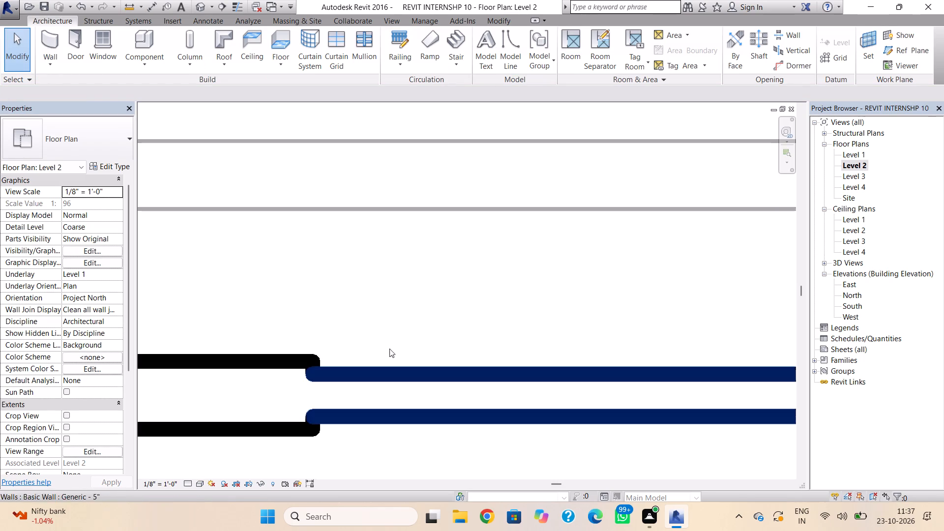
left_click(189, 67)
left_click(192, 108)
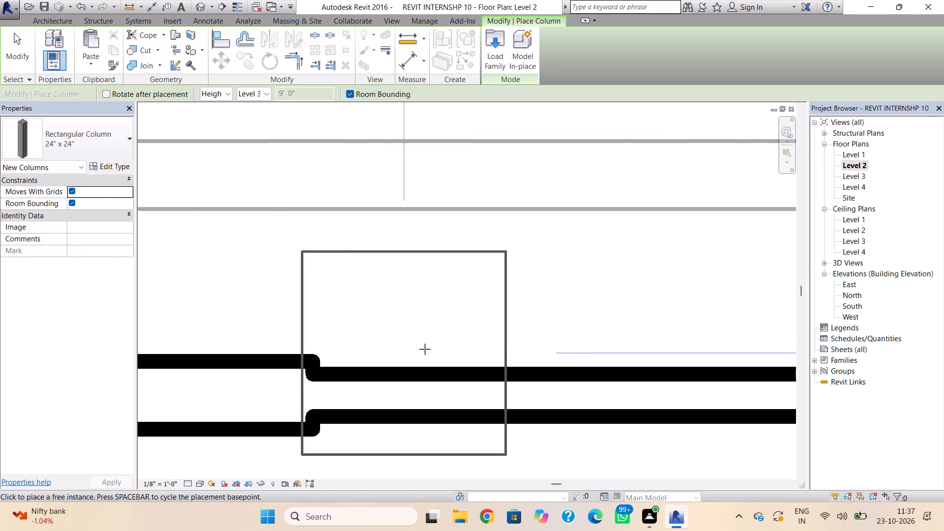
left_click(102, 145)
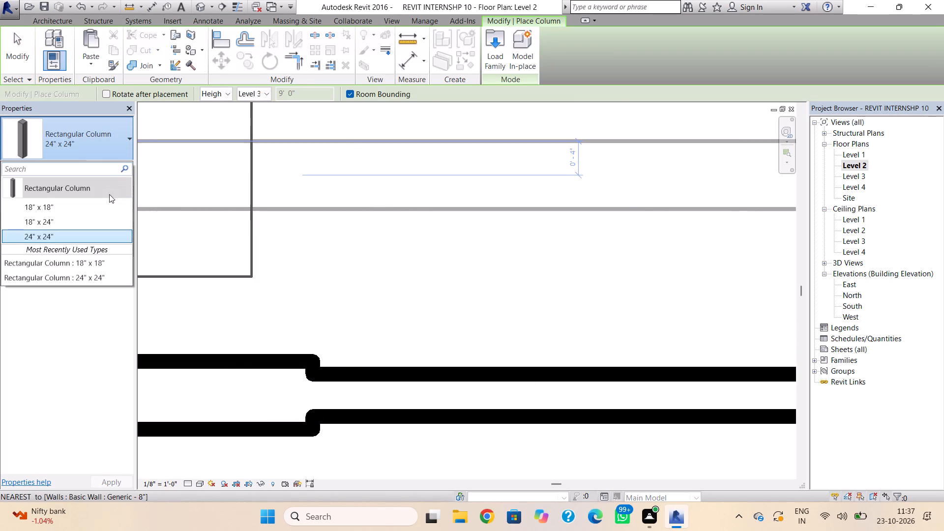
left_click(104, 207)
scroll(460, 351, "down", 3)
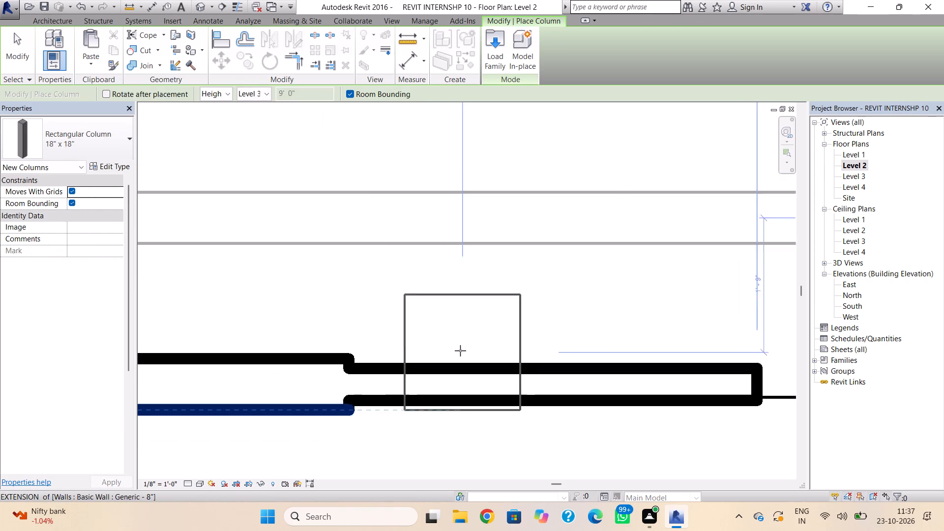
scroll(460, 351, "down", 6)
scroll(597, 338, "down", 3)
middle_click_drag(590, 370, 561, 390)
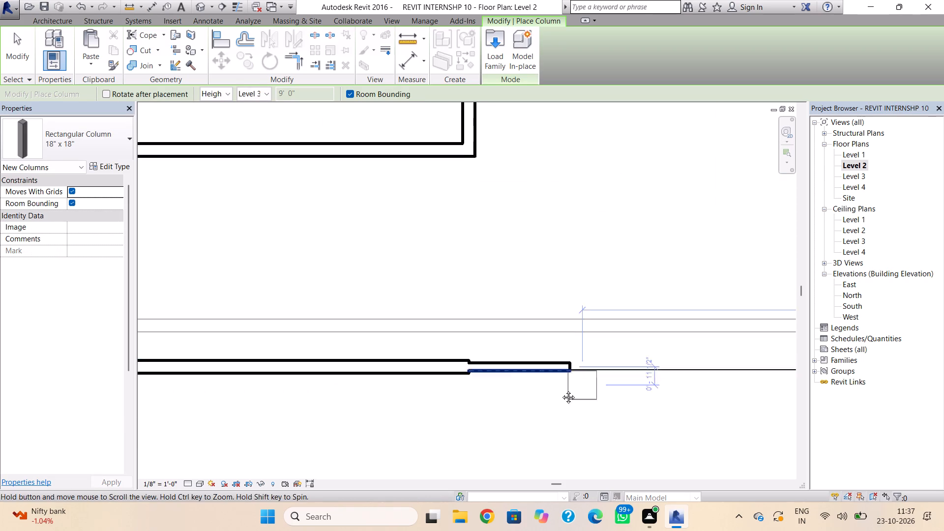
middle_click_drag(561, 390, 479, 392)
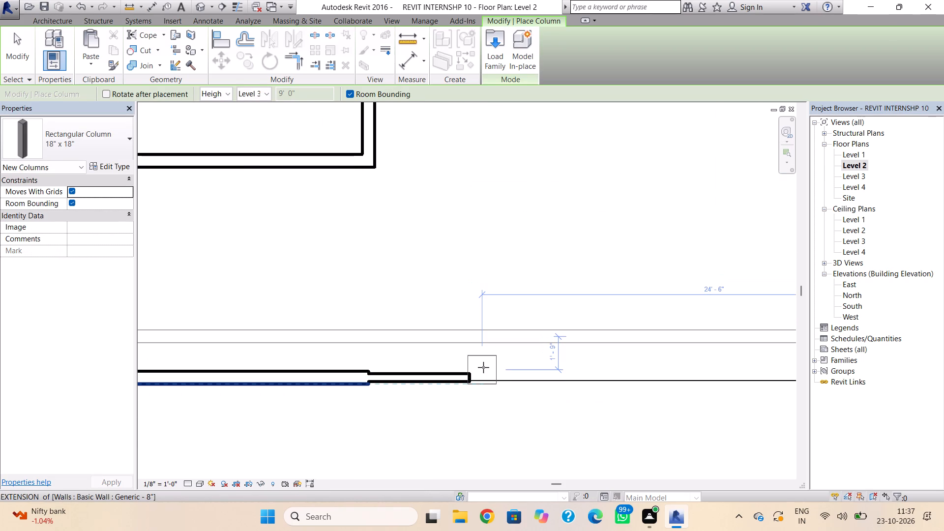
scroll(483, 367, "up", 9)
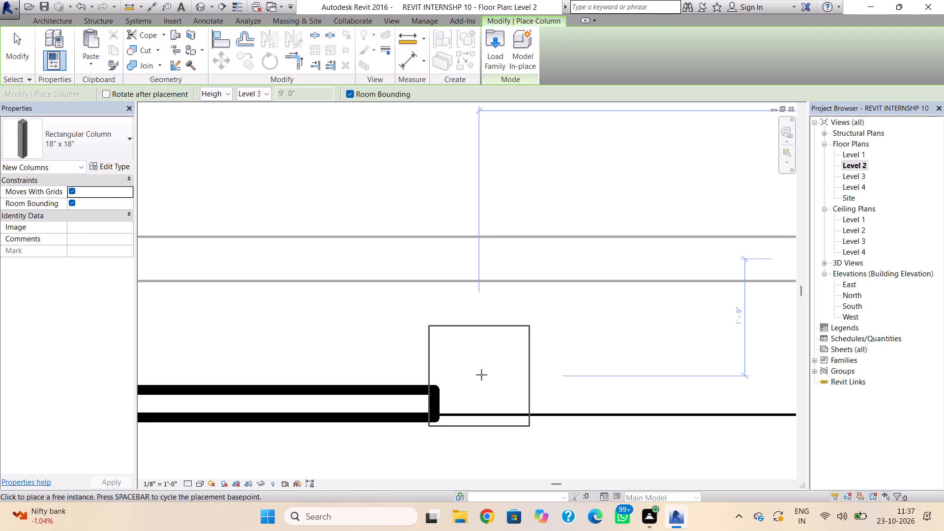
left_click(481, 375)
key("Escape")
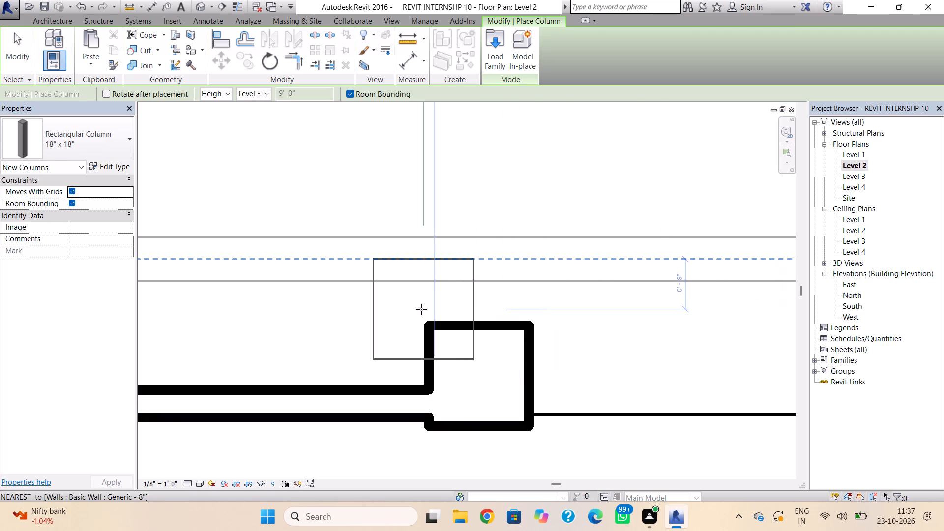
left_click(204, 5)
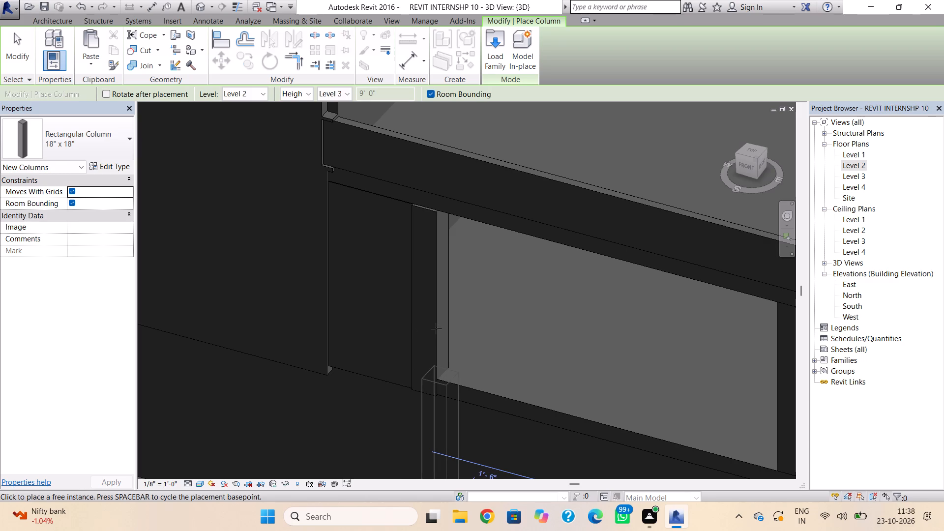
scroll(436, 329, "down", 2)
scroll(436, 331, "up", 2)
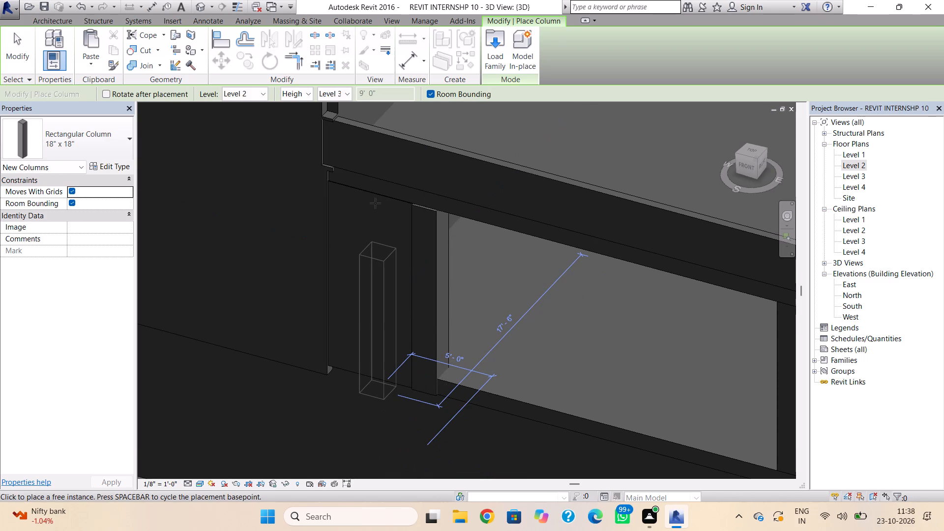
key("Escape")
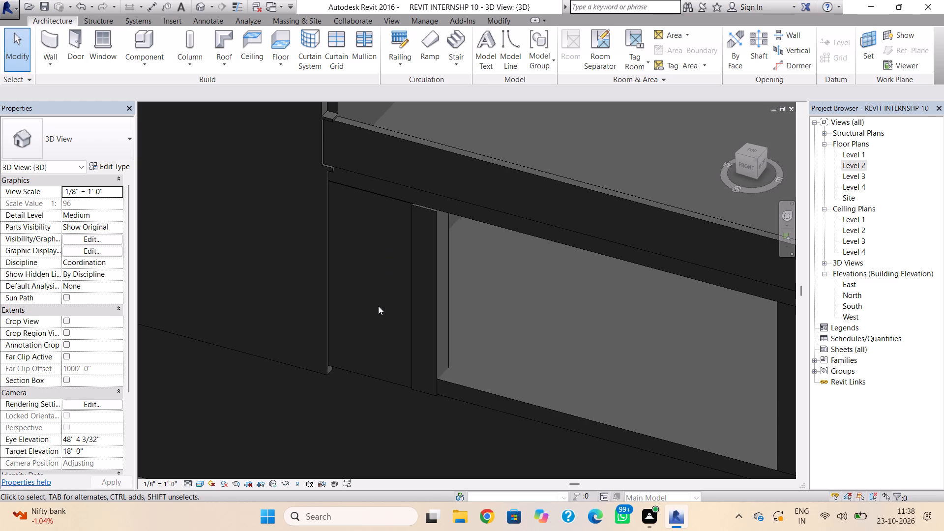
Edit the short Generic - 5" wall's profile from the front, sketching a rectangular opening in its upper and middle part, and finish the profile.
scroll(390, 302, "down", 2)
right_click_drag(401, 299, 412, 291, "shift")
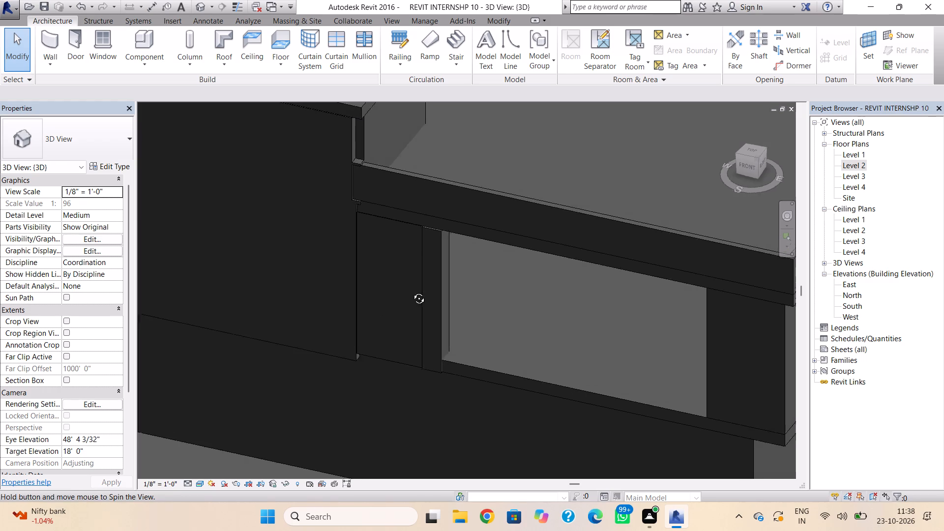
right_click_drag(412, 291, 429, 229, "shift")
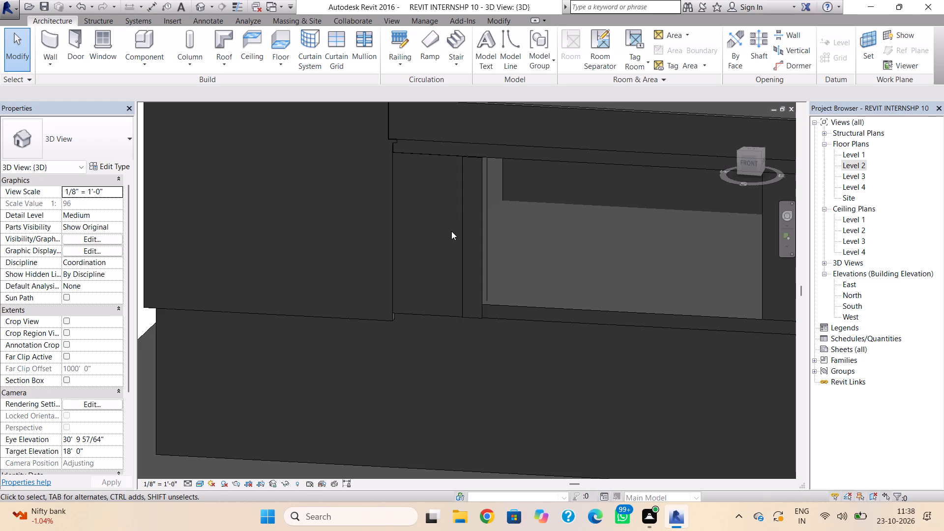
double_click(396, 295)
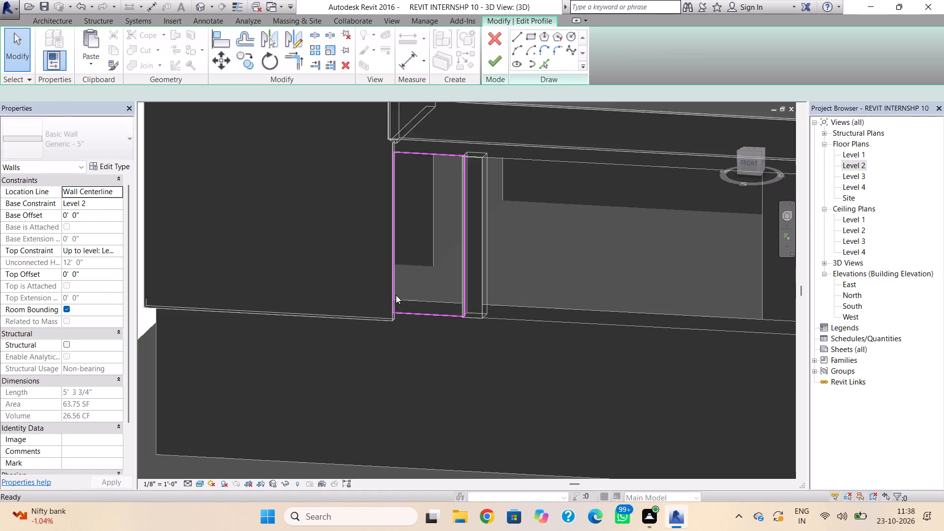
left_click(747, 165)
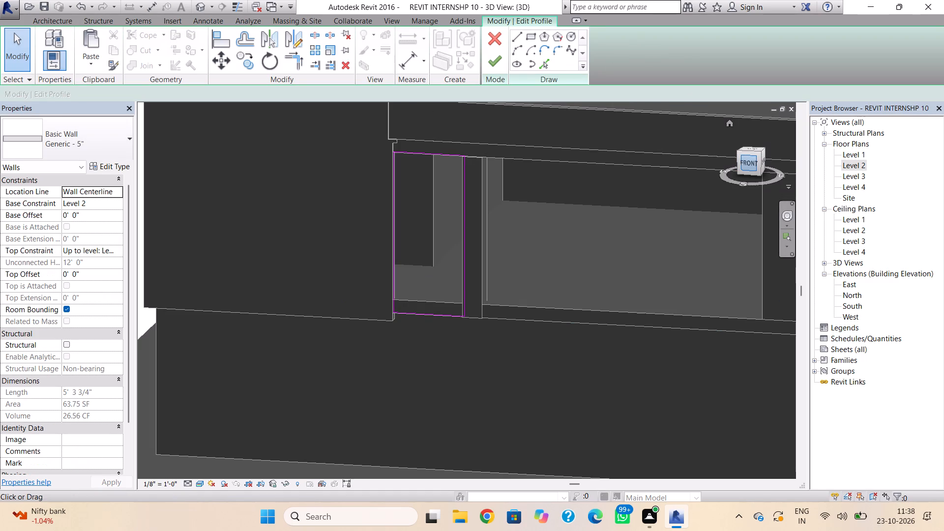
double_click(742, 167)
right_click_drag(370, 295, 398, 268, "shift")
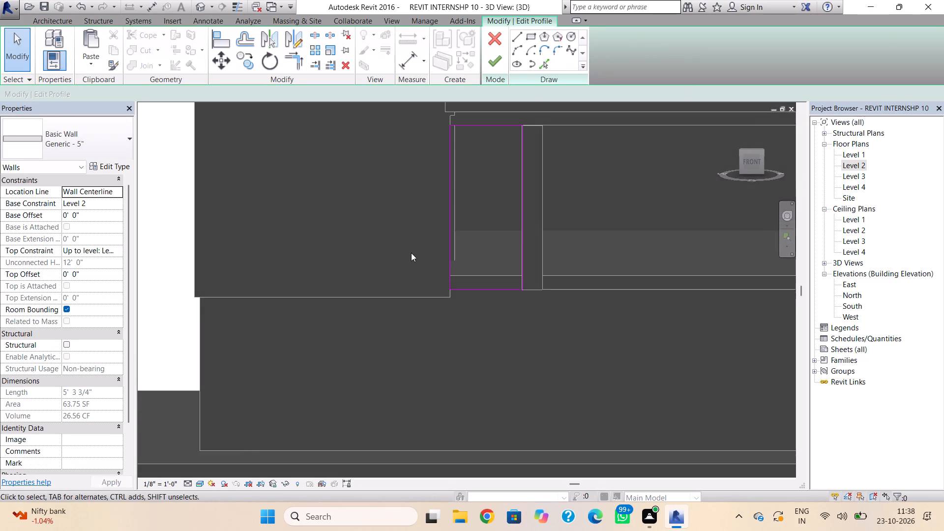
middle_click_drag(411, 267, 371, 402)
scroll(398, 362, "up", 2)
right_click_drag(398, 357, 402, 328)
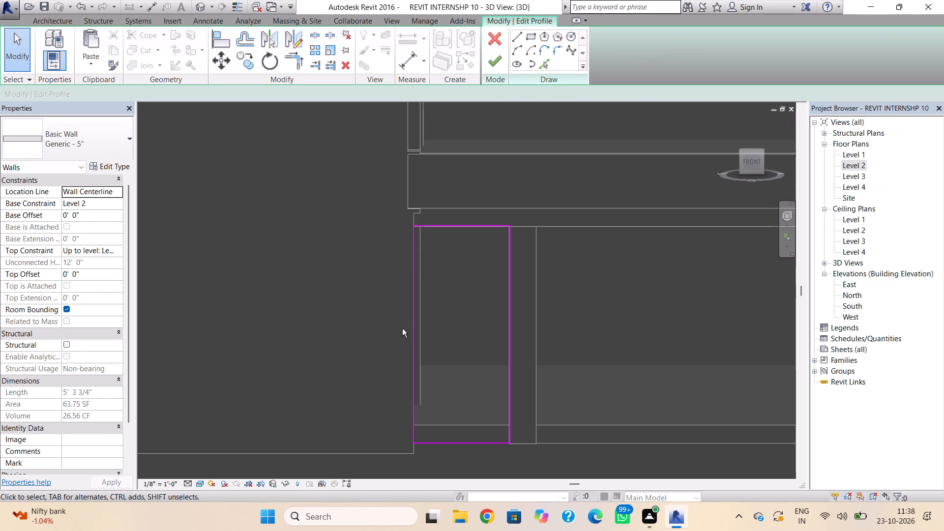
right_click_drag(402, 328, 424, 325)
right_click(407, 345, "shift")
scroll(414, 337, "up", 2)
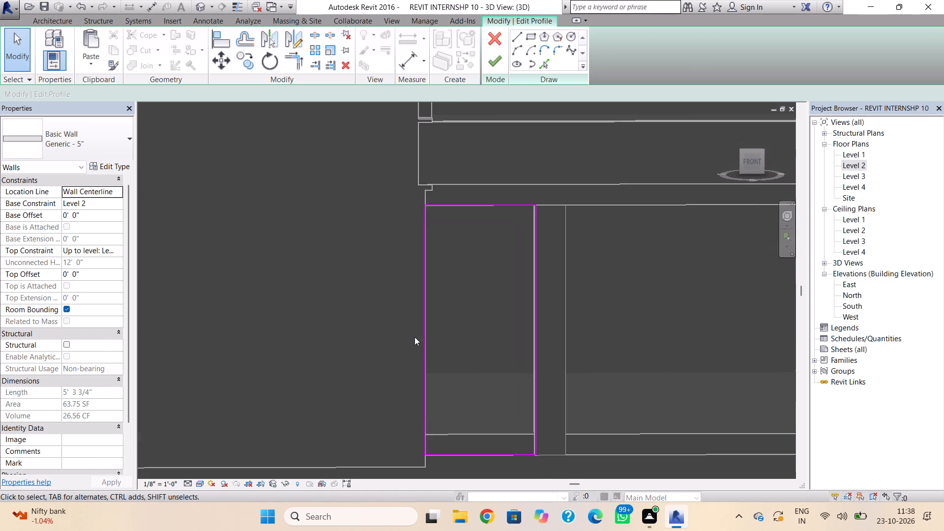
left_click(532, 32)
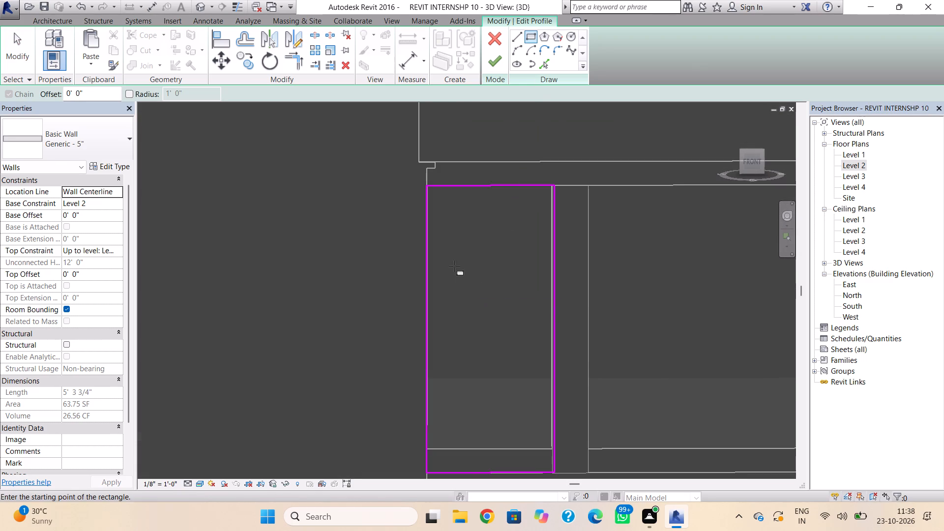
left_click(433, 221)
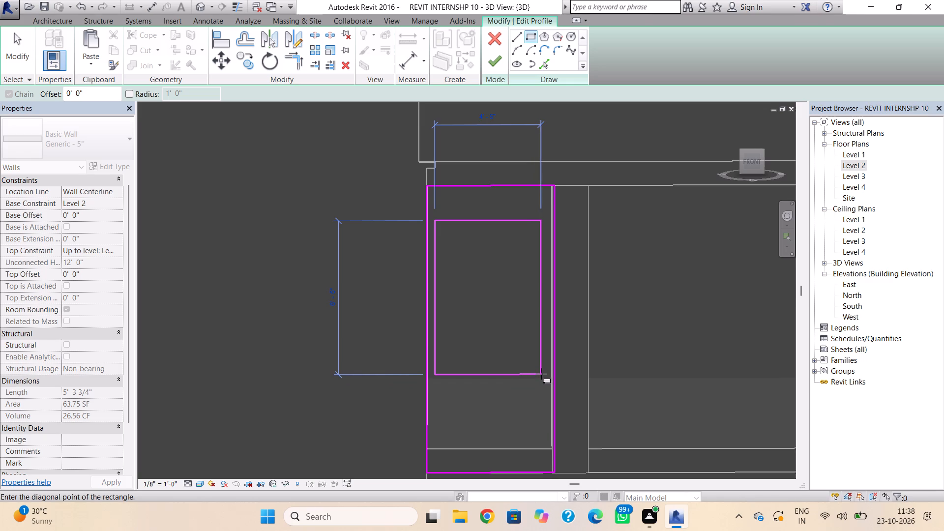
left_click(541, 374)
left_click(495, 64)
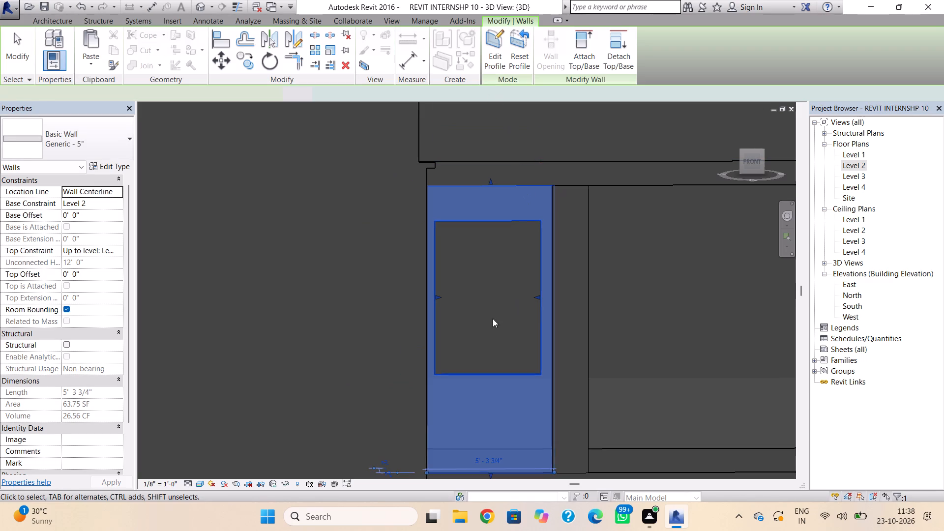
Delete the 18" x 18" rectangular column at the east end of the short Generic - 5" wall on Level 2.
key("Escape")
right_click_drag(674, 328, 639, 338, "shift")
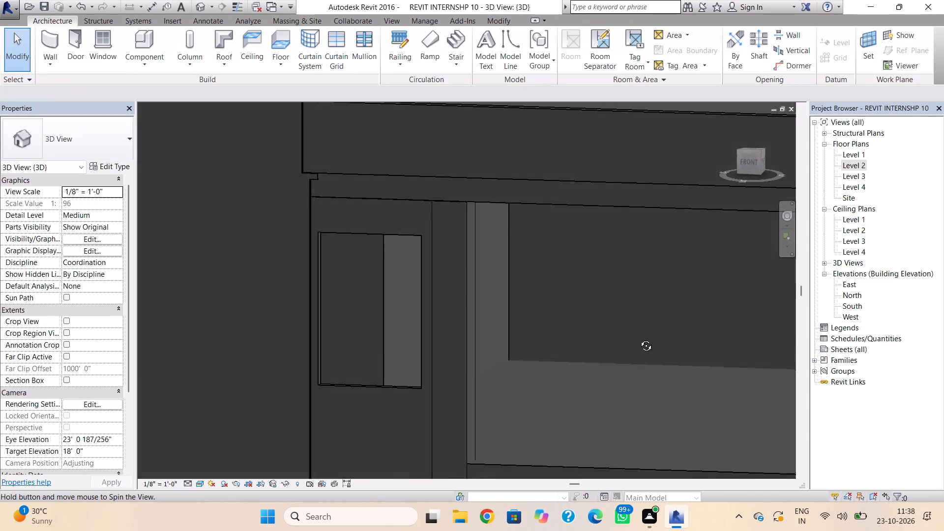
right_click_drag(639, 338, 573, 358, "shift")
scroll(531, 345, "down", 4)
middle_click_drag(531, 345, 546, 316)
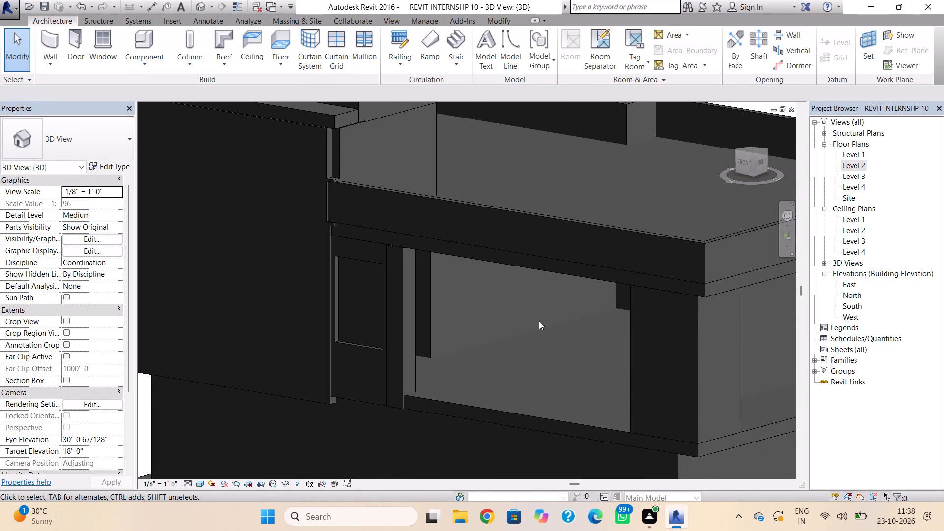
scroll(350, 390, "up", 4)
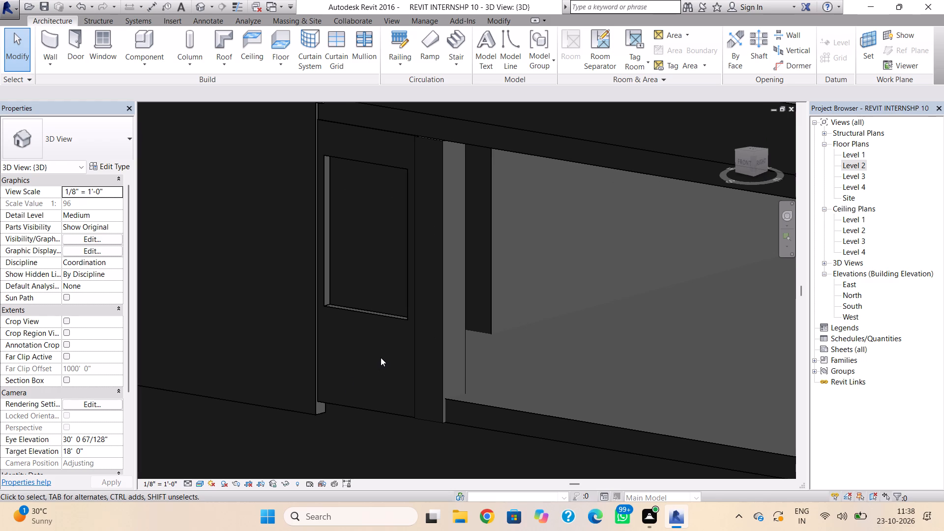
scroll(607, 349, "down", 3)
middle_click_drag(595, 340, 471, 346)
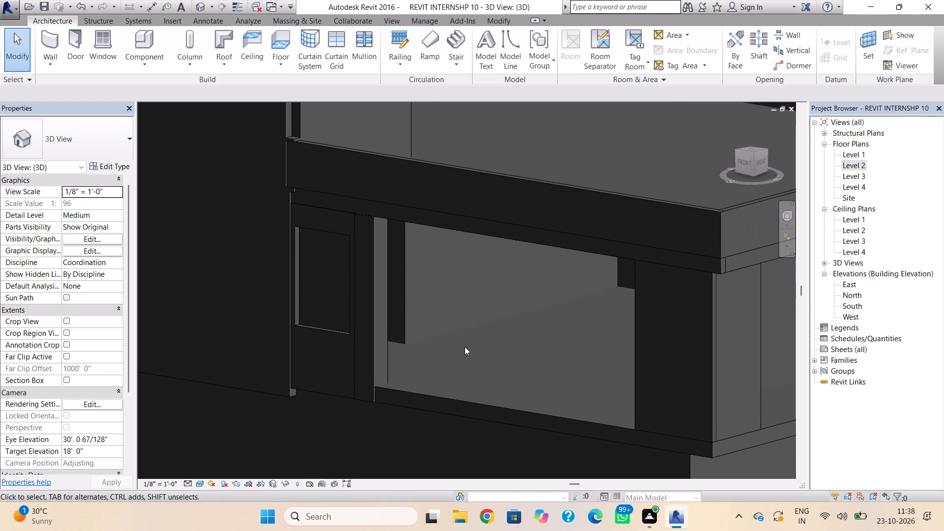
left_click(384, 359)
key("Delete")
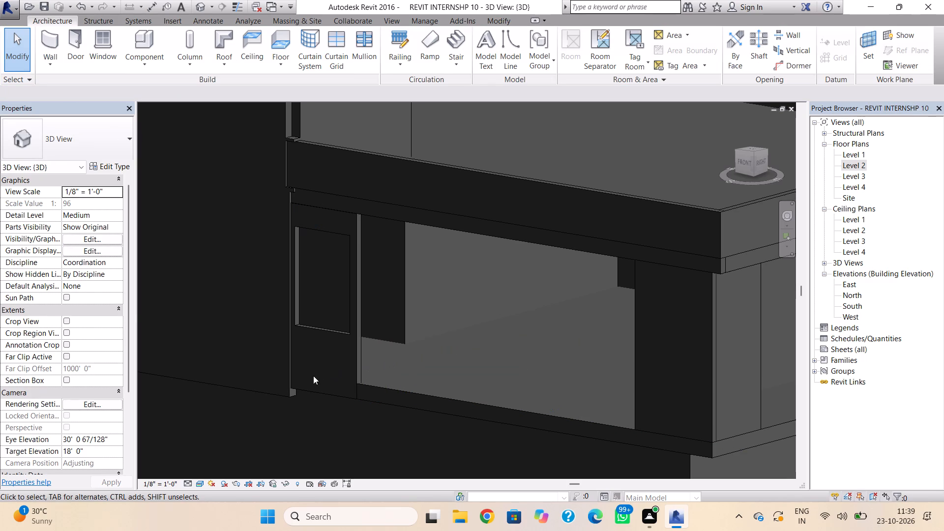
Start an in-place model in the Walls family category, keeping the default name.
left_click(148, 69)
left_click(170, 112)
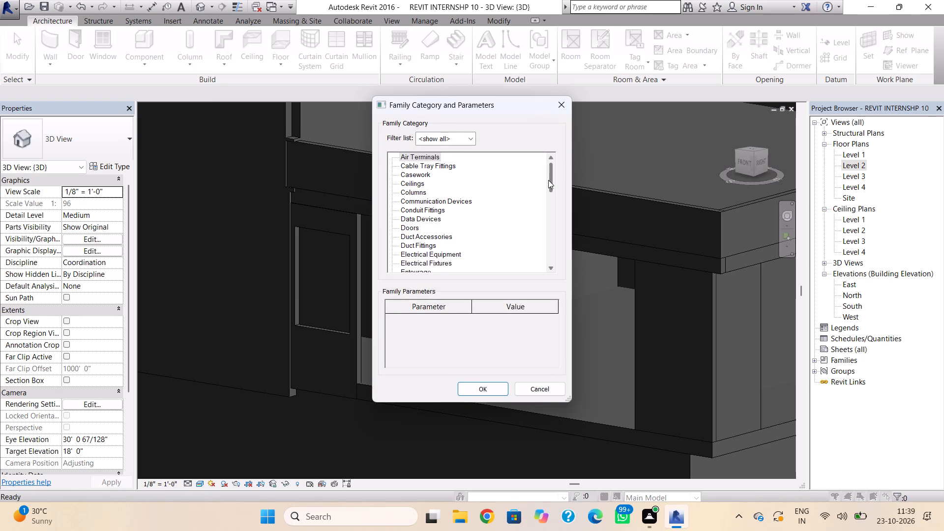
left_click_drag(548, 180, 537, 258)
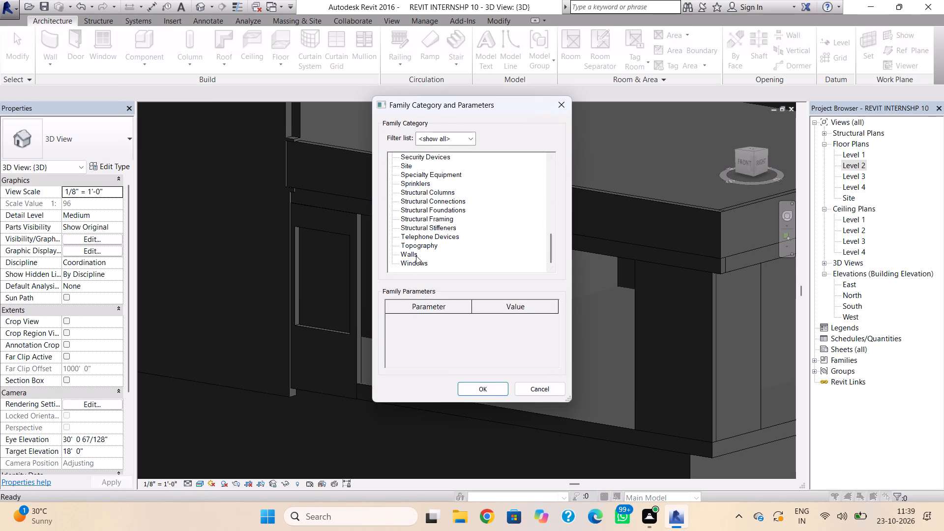
left_click(416, 256)
left_click(485, 387)
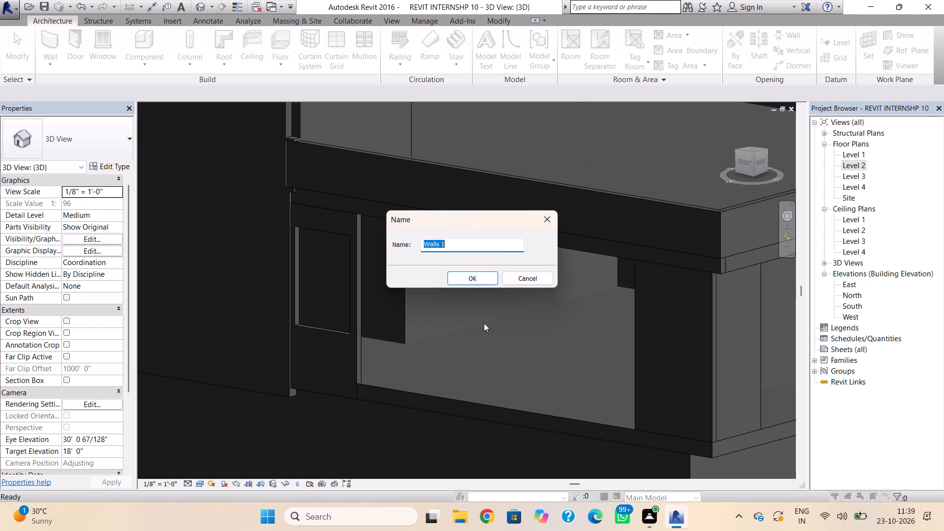
left_click(482, 283)
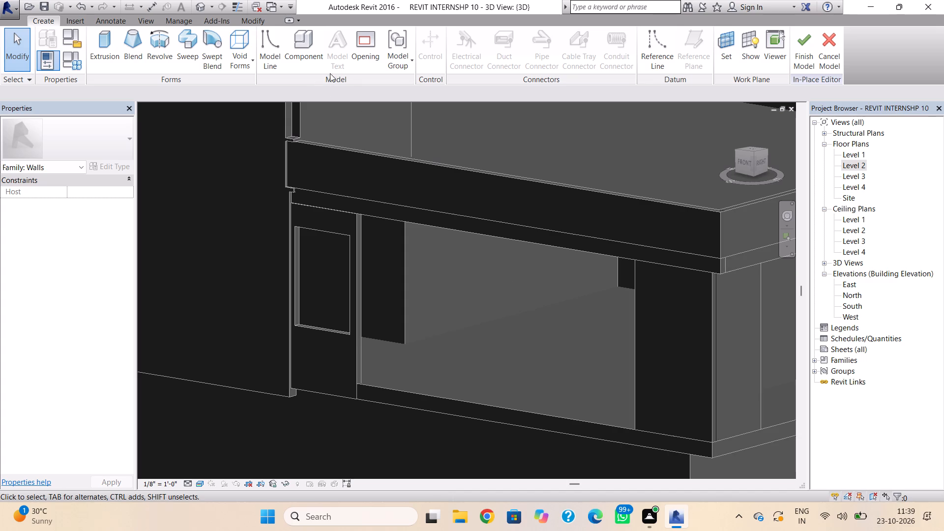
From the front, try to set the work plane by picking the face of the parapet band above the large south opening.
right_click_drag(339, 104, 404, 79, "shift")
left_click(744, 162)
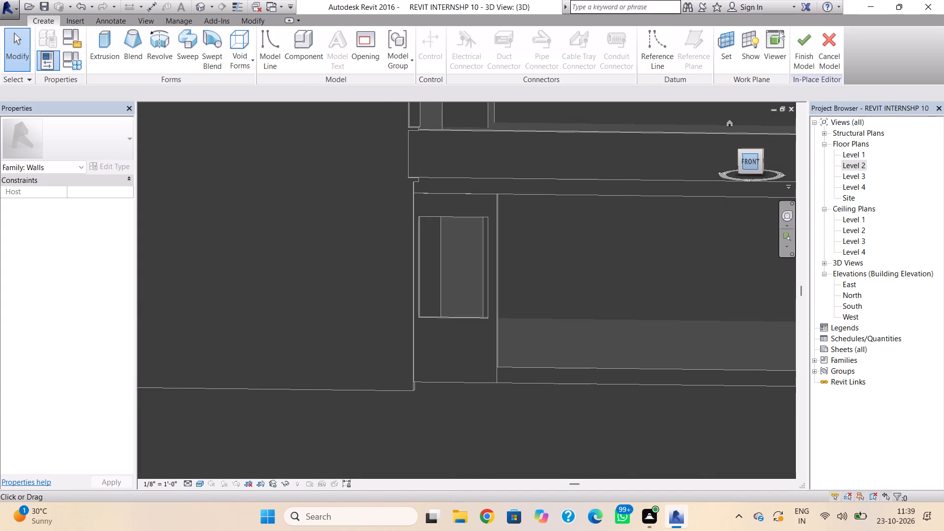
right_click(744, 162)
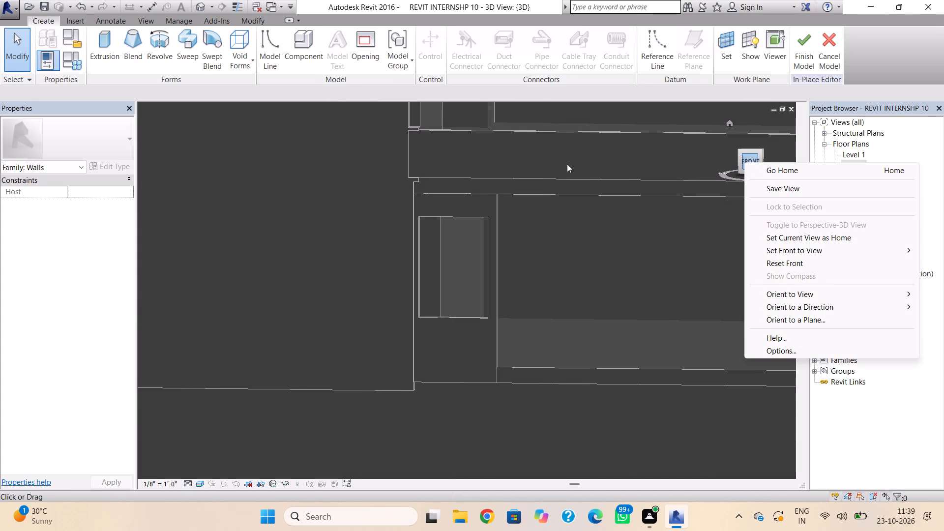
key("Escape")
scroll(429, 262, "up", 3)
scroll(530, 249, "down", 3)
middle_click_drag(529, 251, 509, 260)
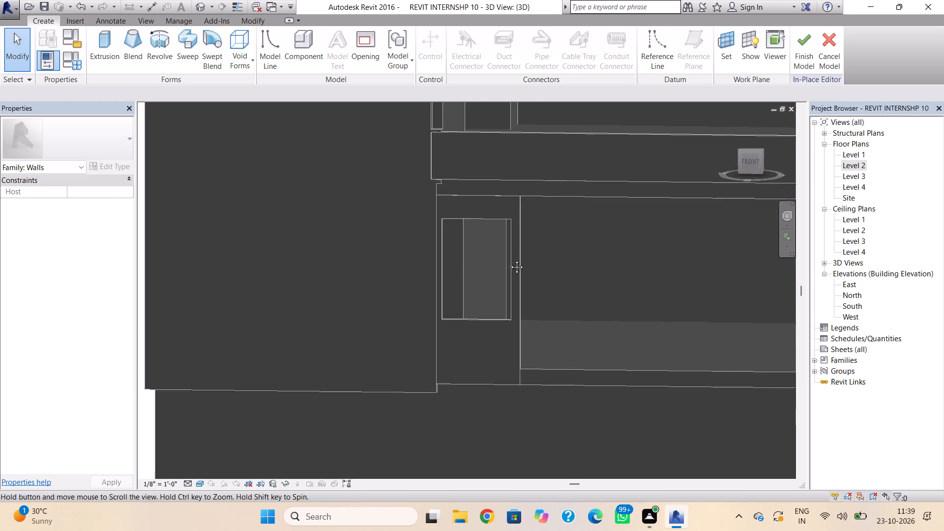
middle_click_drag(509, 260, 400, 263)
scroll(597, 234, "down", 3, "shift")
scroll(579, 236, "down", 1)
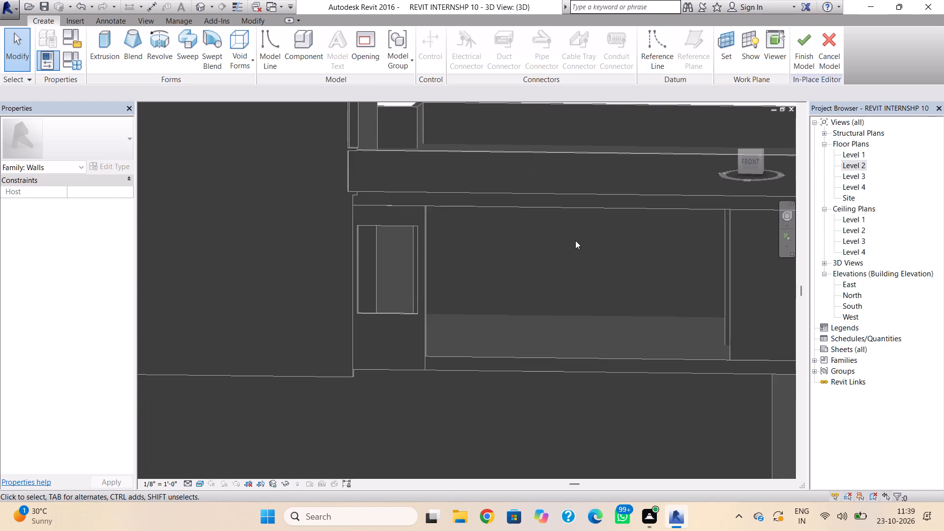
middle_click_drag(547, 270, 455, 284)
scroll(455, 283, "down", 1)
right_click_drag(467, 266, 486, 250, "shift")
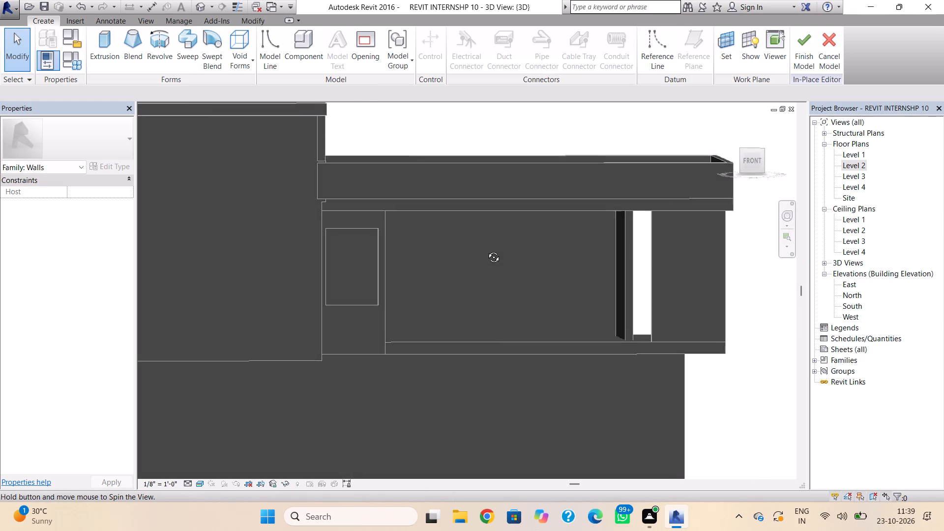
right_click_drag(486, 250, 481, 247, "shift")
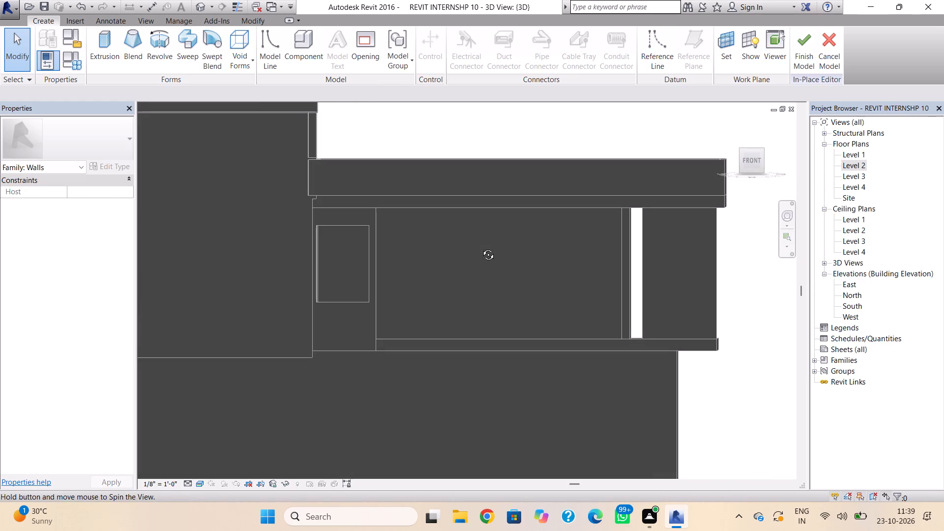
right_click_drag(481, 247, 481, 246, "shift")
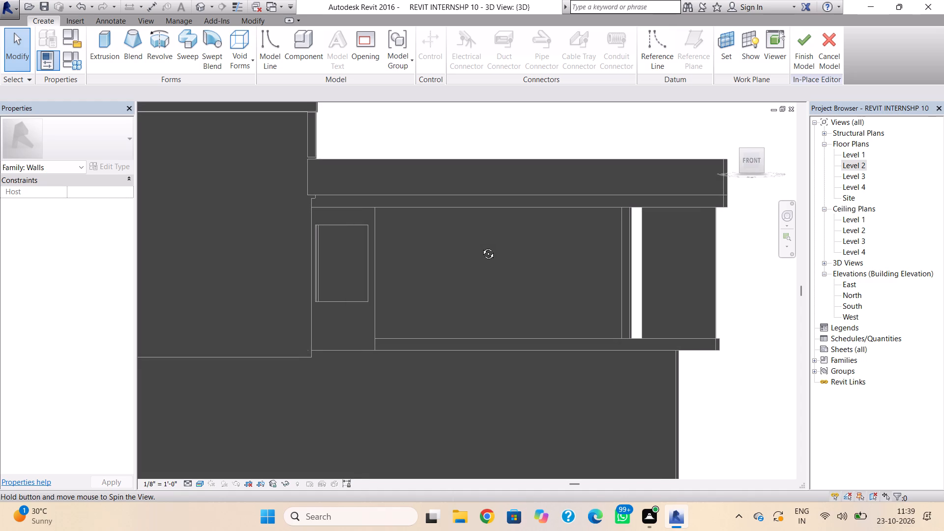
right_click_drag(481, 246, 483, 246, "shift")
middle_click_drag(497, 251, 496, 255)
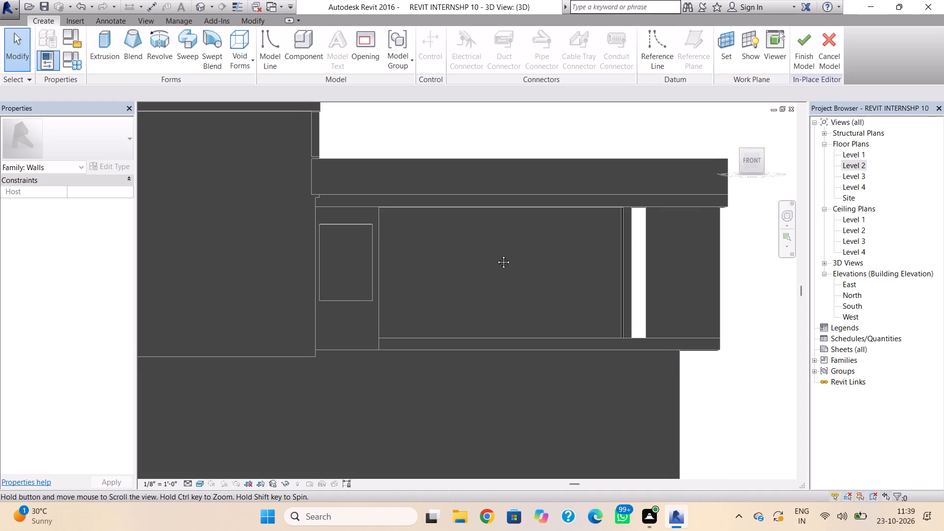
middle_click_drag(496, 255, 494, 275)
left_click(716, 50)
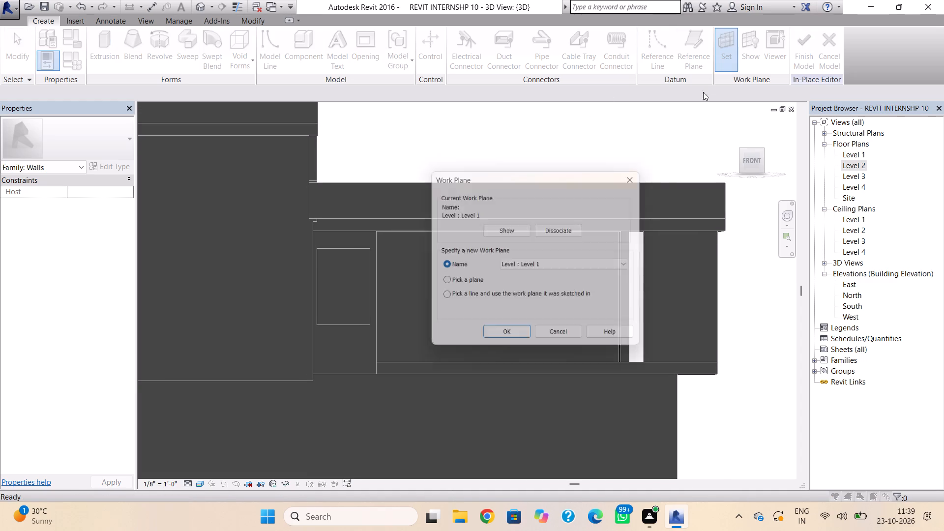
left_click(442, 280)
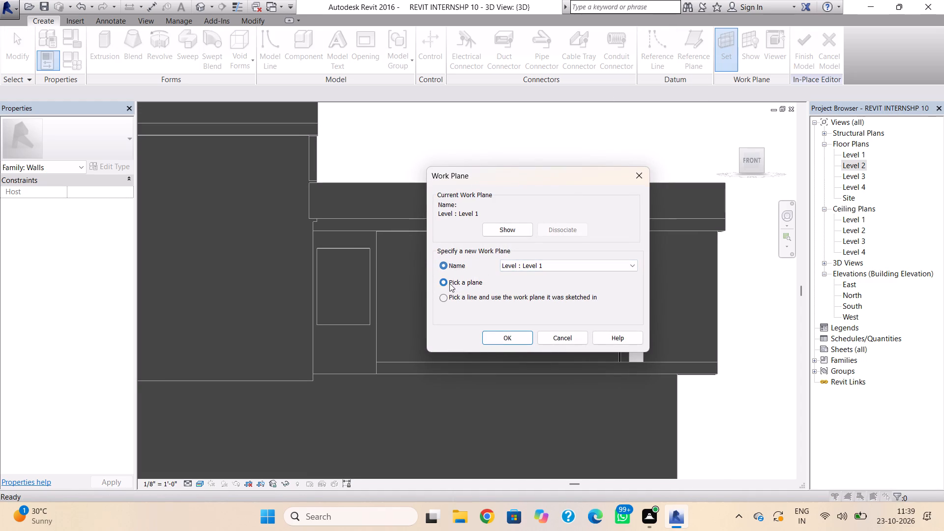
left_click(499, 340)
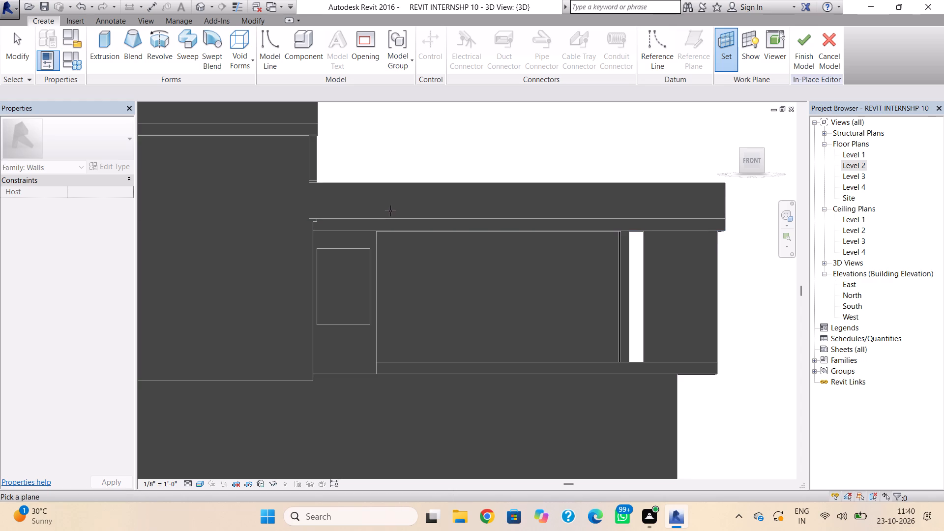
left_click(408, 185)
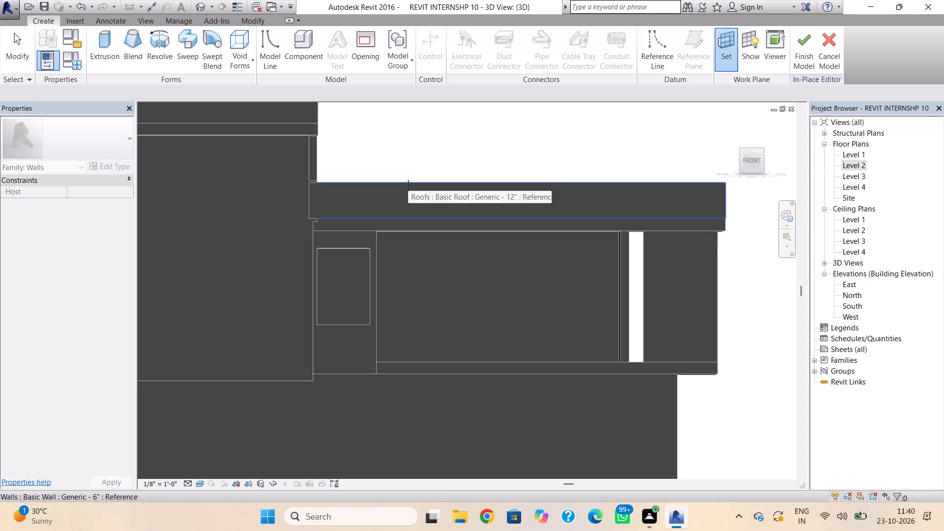
Start a rectangular extrusion and set its work plane to the Generic - 6" parapet wall face above the south opening.
left_click(119, 36)
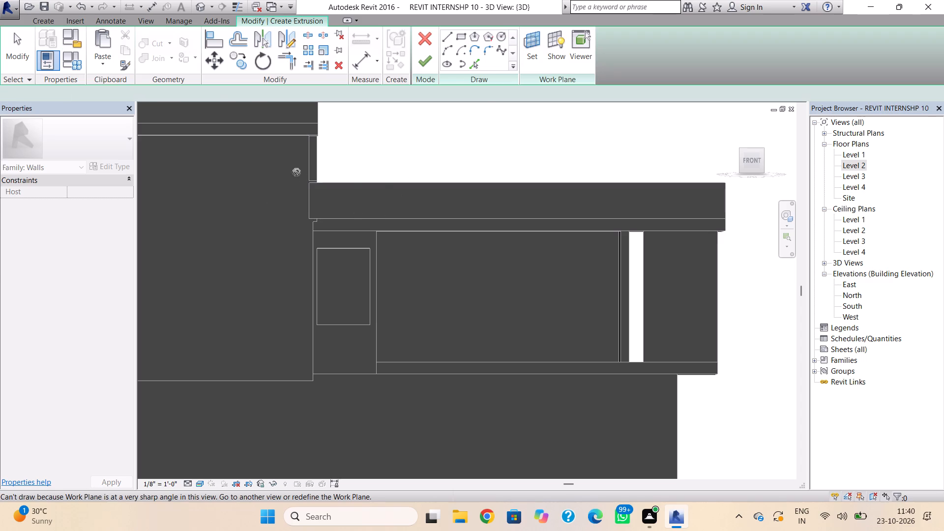
left_click(462, 34)
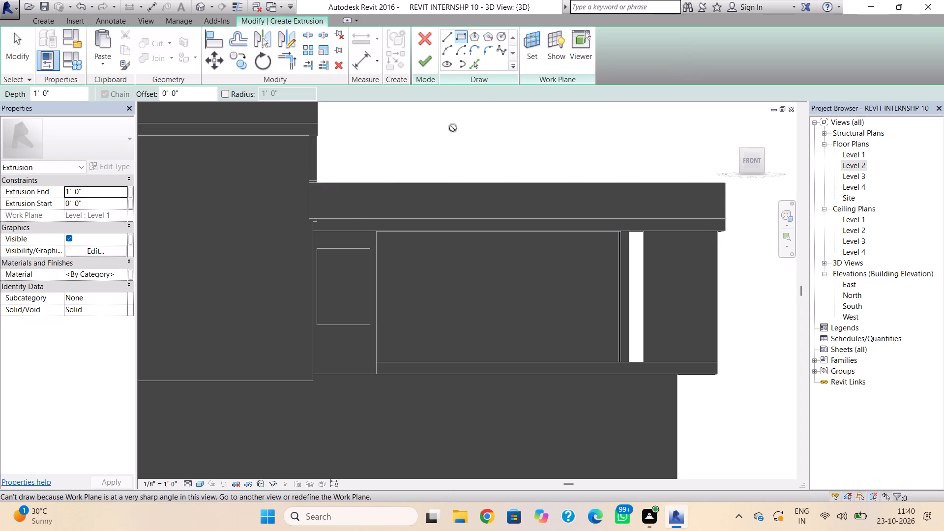
scroll(376, 227, "up", 7)
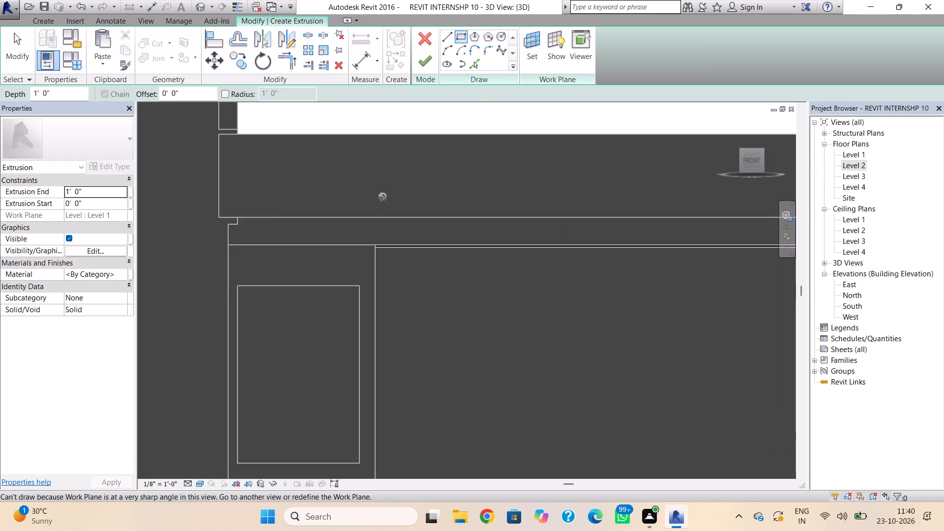
left_click(531, 51)
left_click(447, 282)
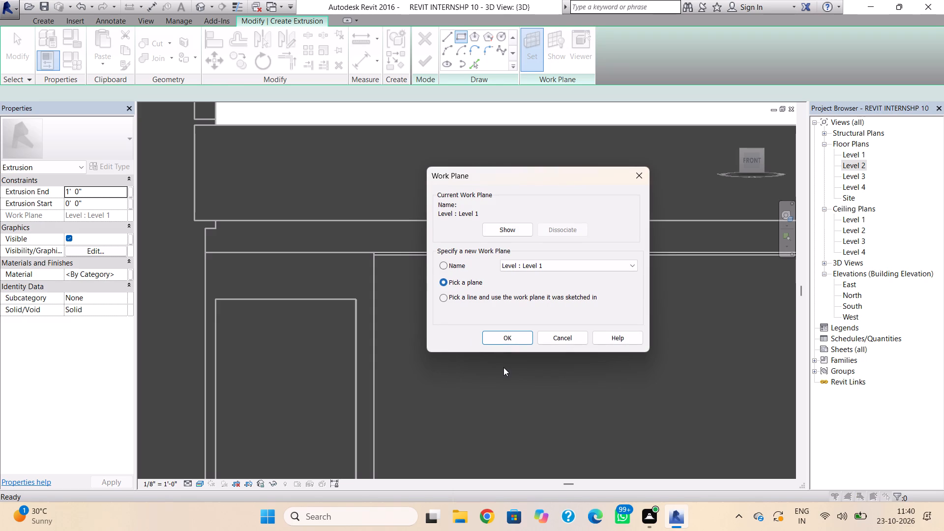
left_click(501, 339)
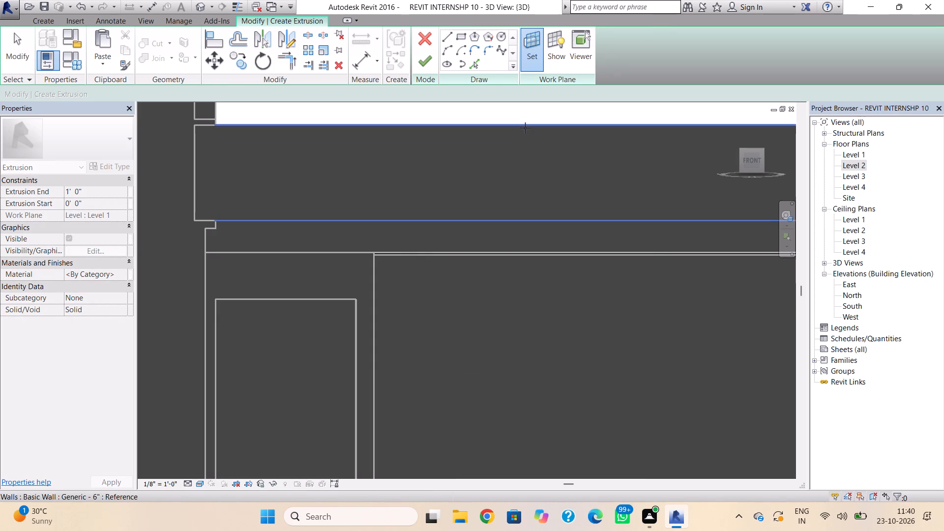
left_click(525, 127)
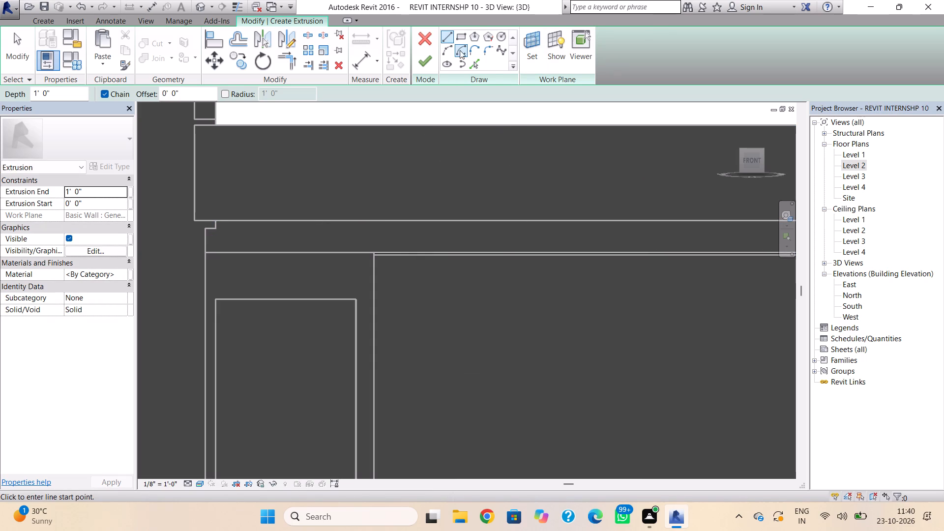
Sketch a rectangle about 20' 5" wide across the parapet band, spanning from the short wall's east edge to the opening's far side.
left_click(462, 36)
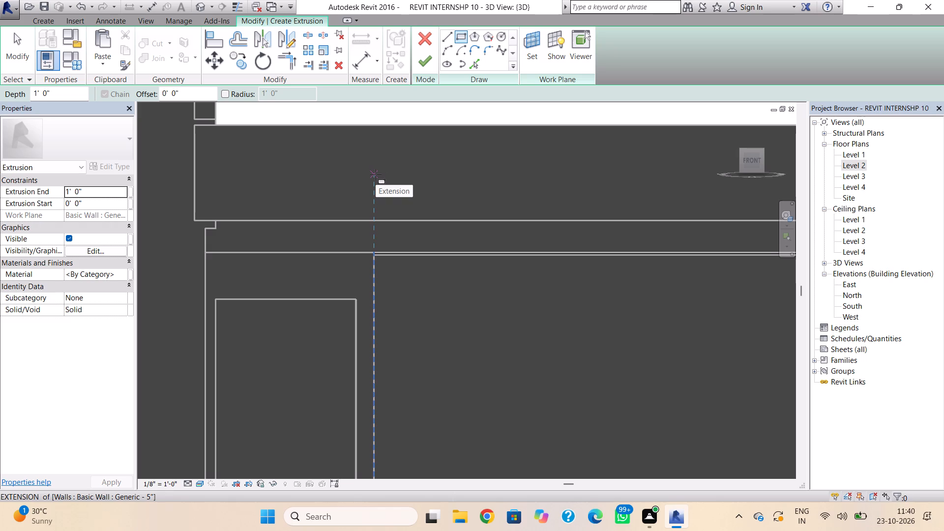
left_click(376, 175)
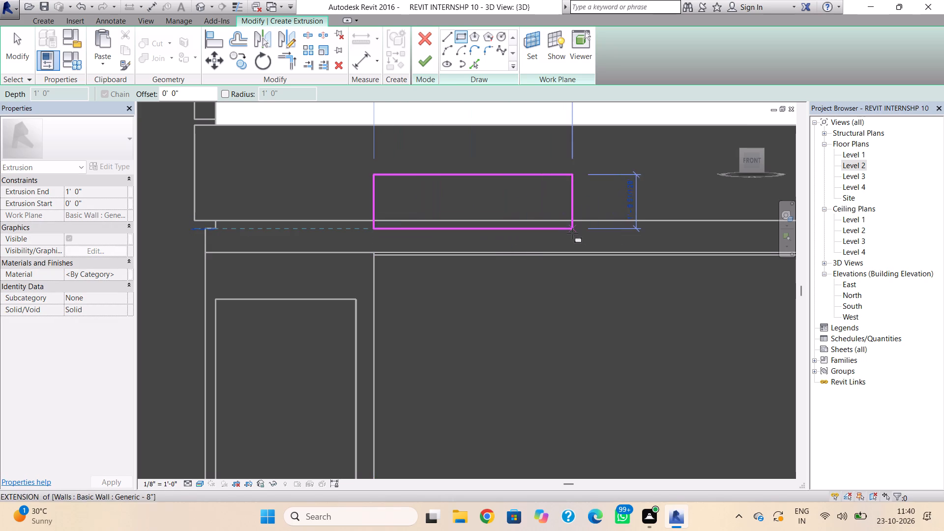
scroll(572, 233, "down", 2)
middle_click_drag(572, 236, 336, 250)
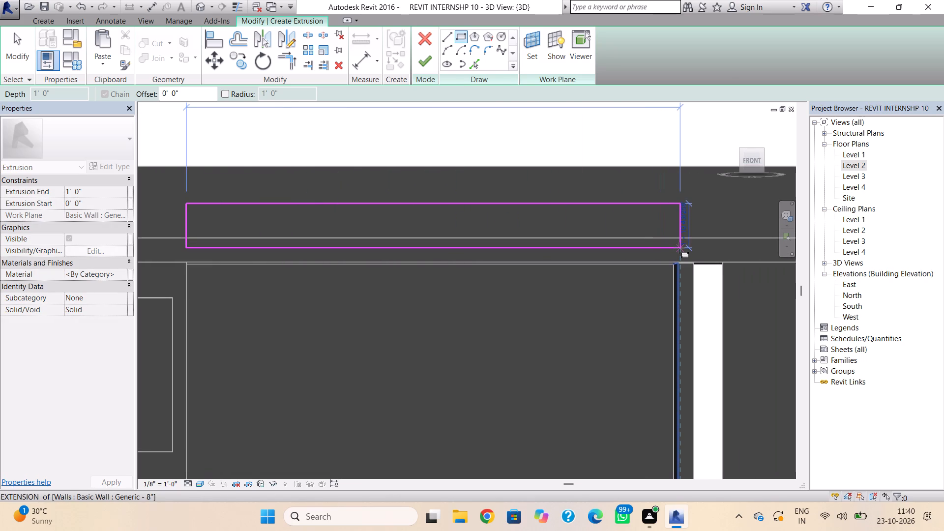
left_click(679, 248)
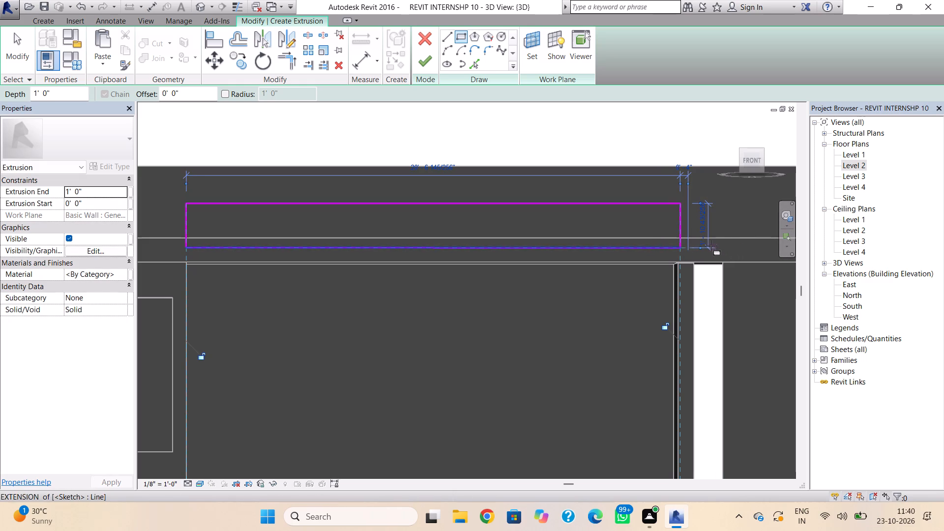
key("Escape")
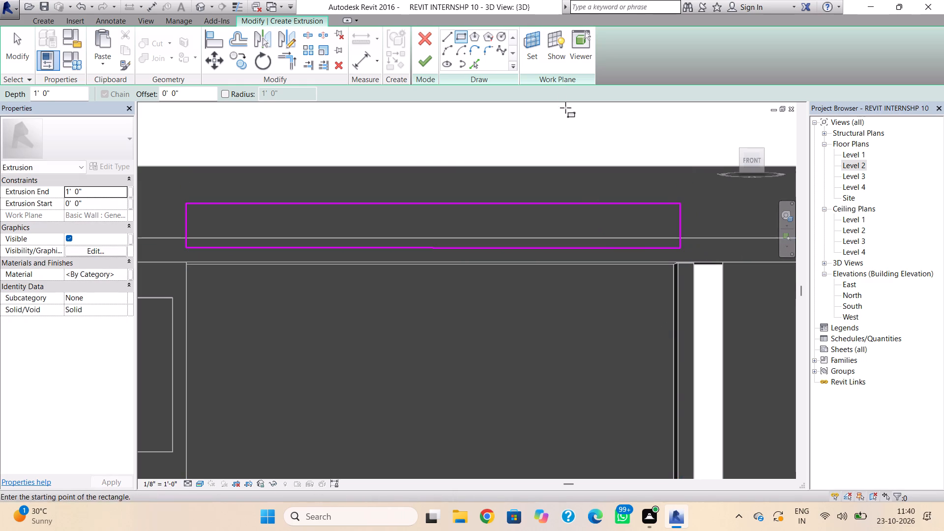
Set the extrusion's work plane by picking the face of the Generic - 5" wall east of the large opening.
left_click(523, 44)
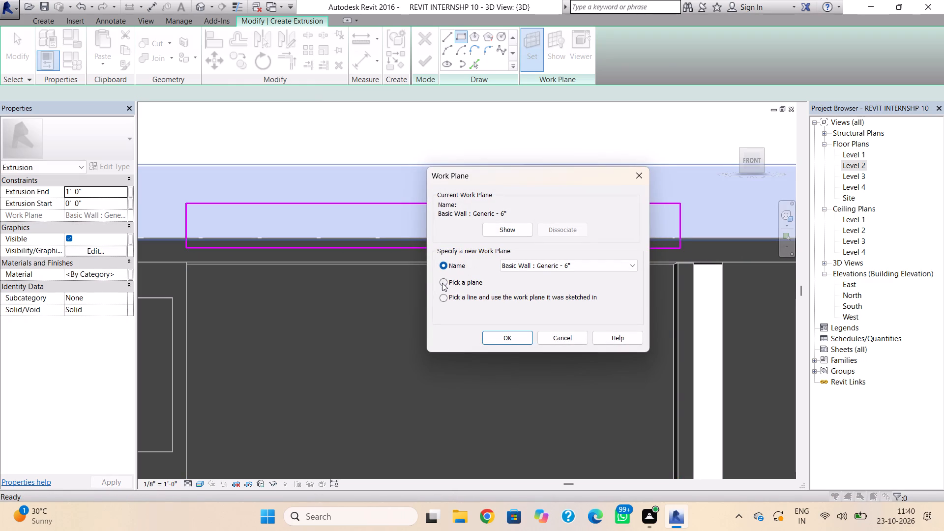
left_click(442, 283)
left_click(493, 335)
scroll(575, 354, "down", 3)
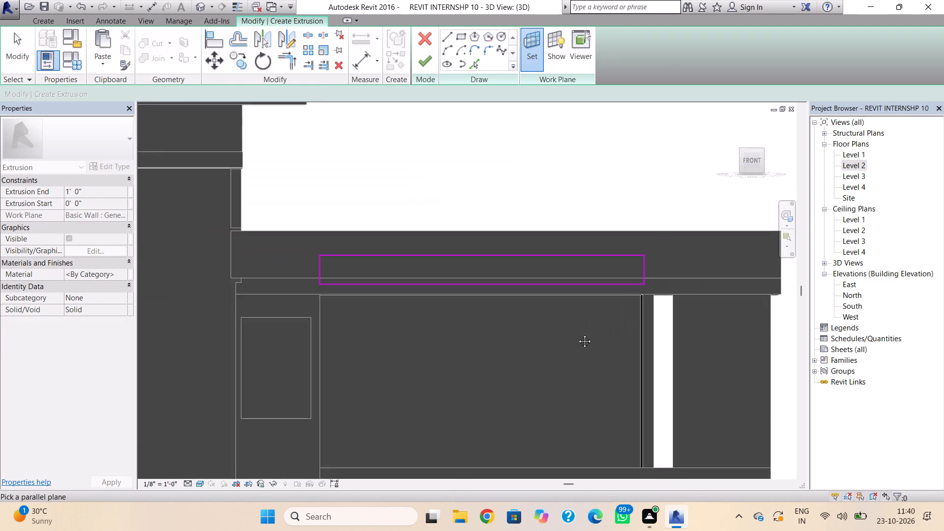
middle_click_drag(578, 344, 561, 257)
right_click_drag(680, 342, 659, 352, "shift")
right_click_drag(652, 354, 648, 353, "shift")
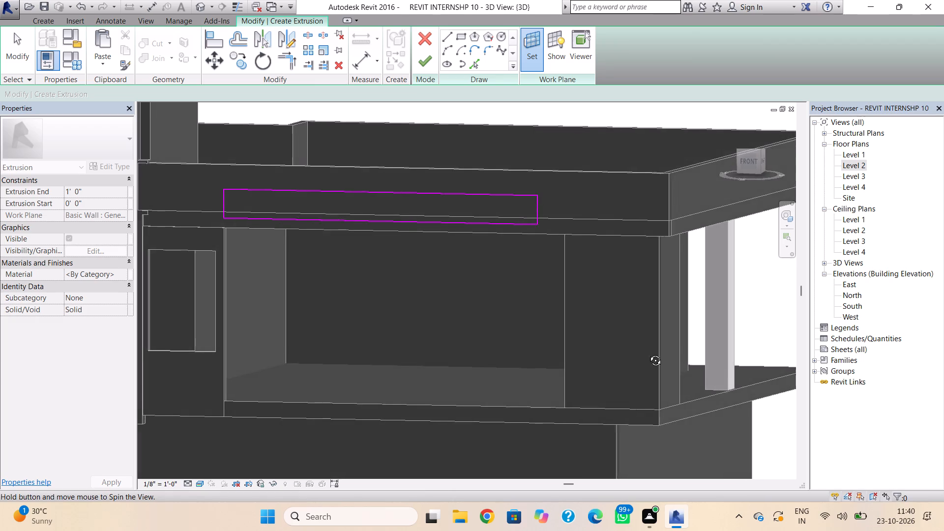
right_click_drag(648, 353, 674, 336, "shift")
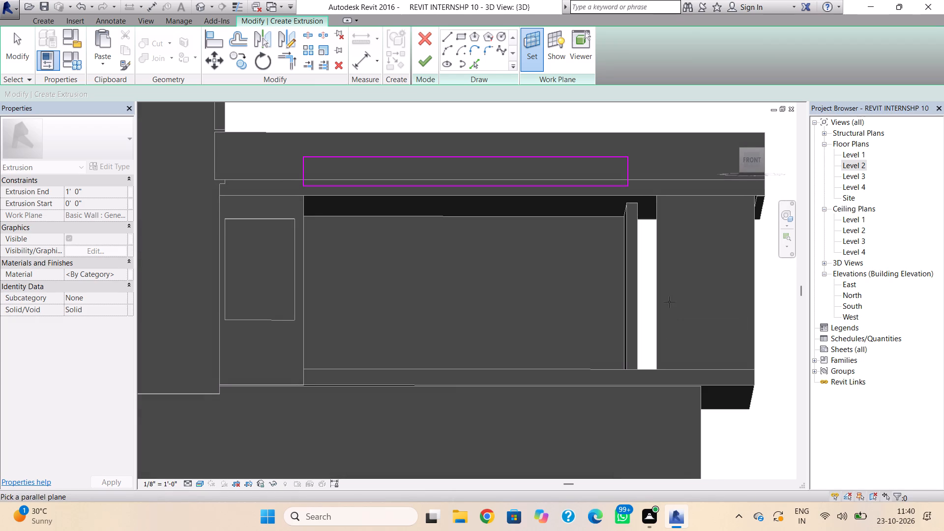
left_click(661, 208)
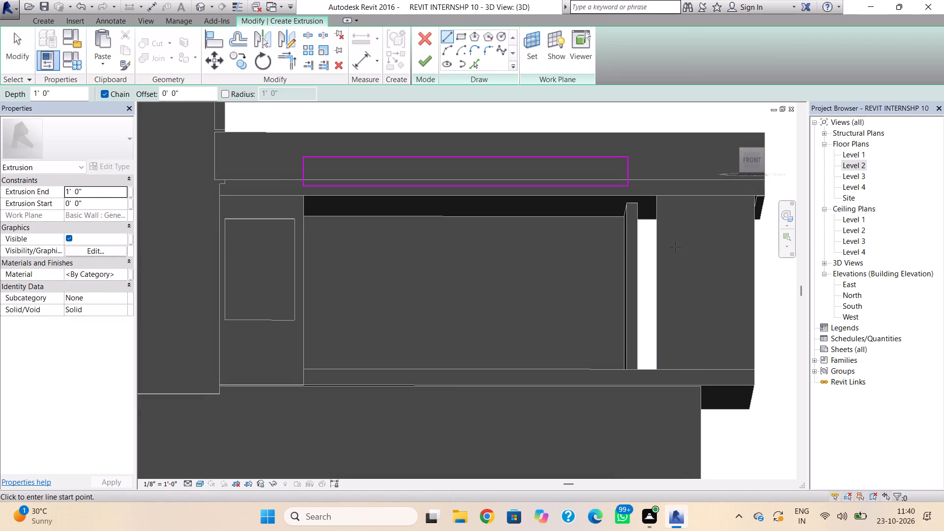
key("Escape")
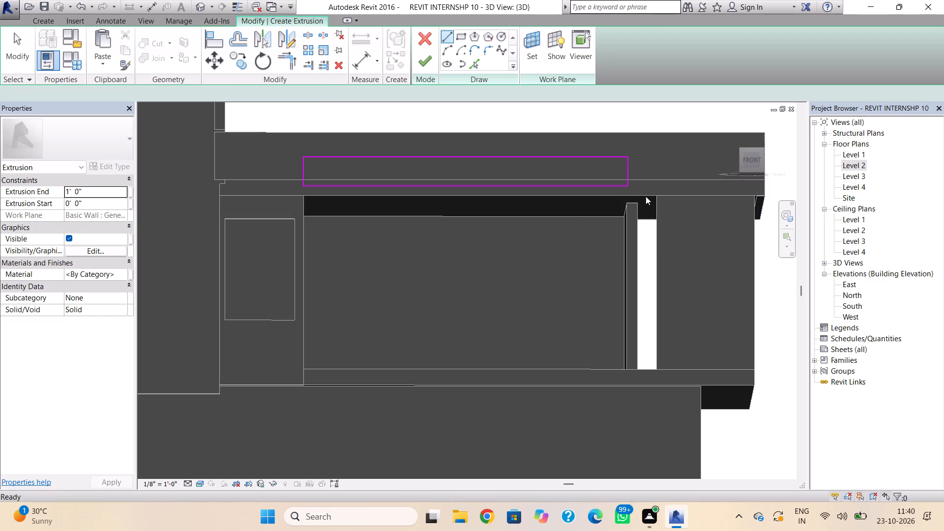
Shift the sketched rectangle's east edge outward to the opening's east side, making the rectangle about 22' 4 1/2" wide.
left_click(627, 185)
key("Right")
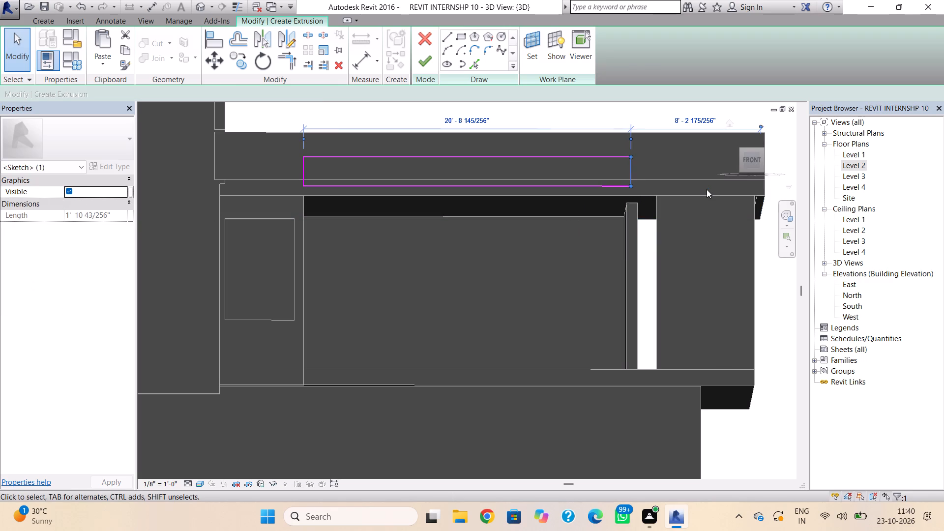
key("Right")
key("Right")
key("Right")
key("Right")
key("Right")
key("Right")
key("Right")
key("Right")
key("Right")
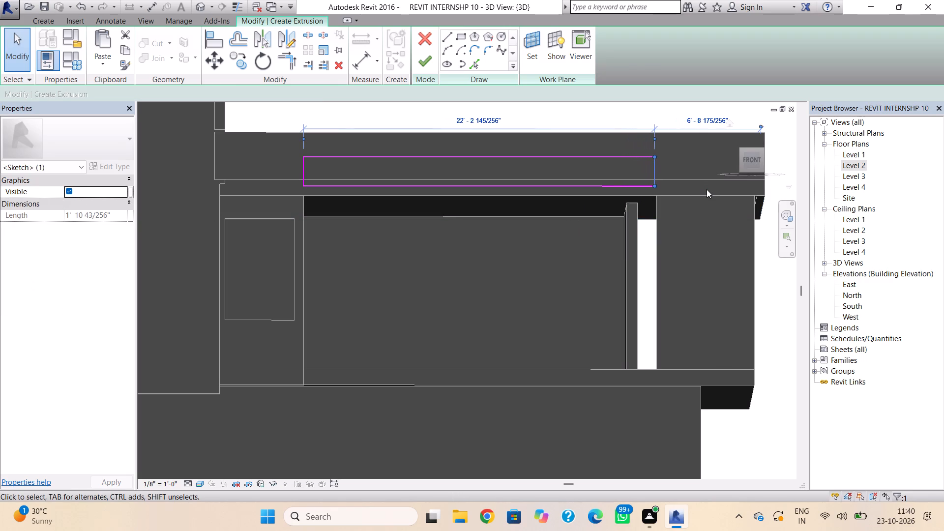
key("Right")
key("Right")
key("Right")
key("Right")
key("Right")
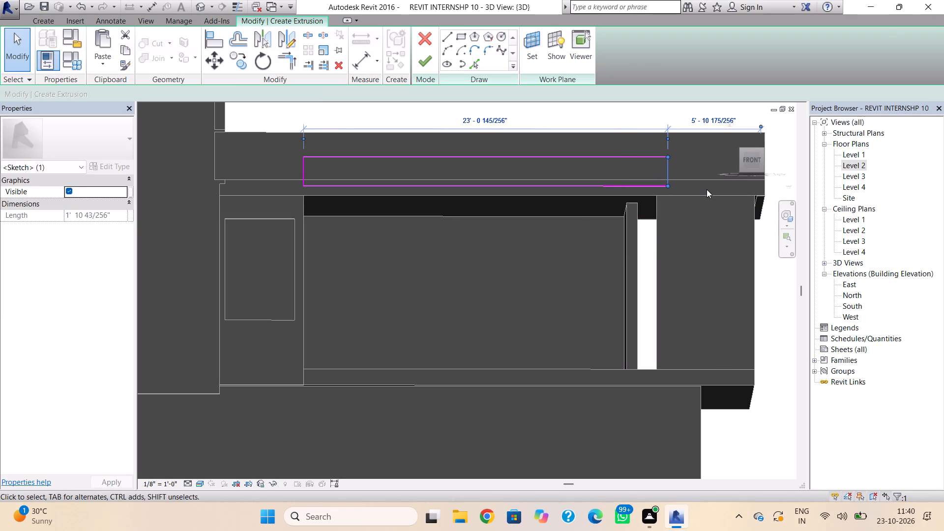
key("Left")
key("Left")
key("Left")
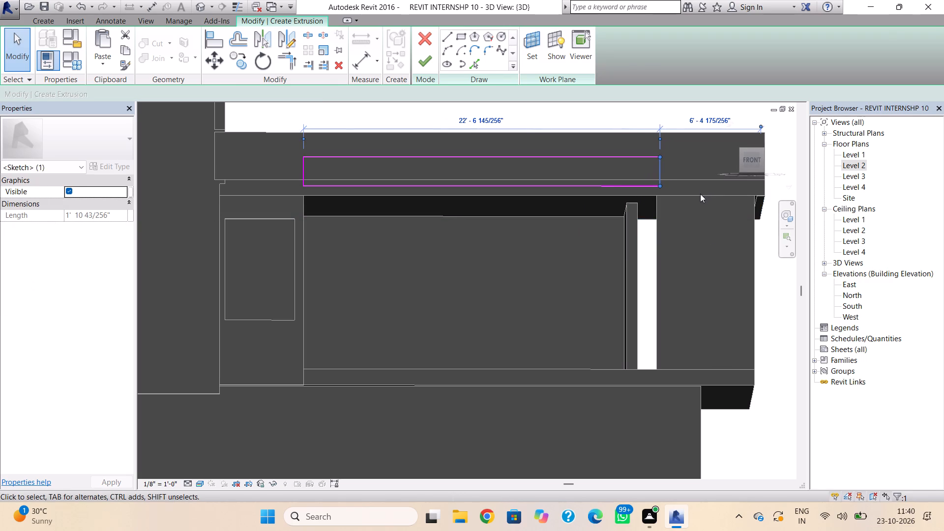
key("Left")
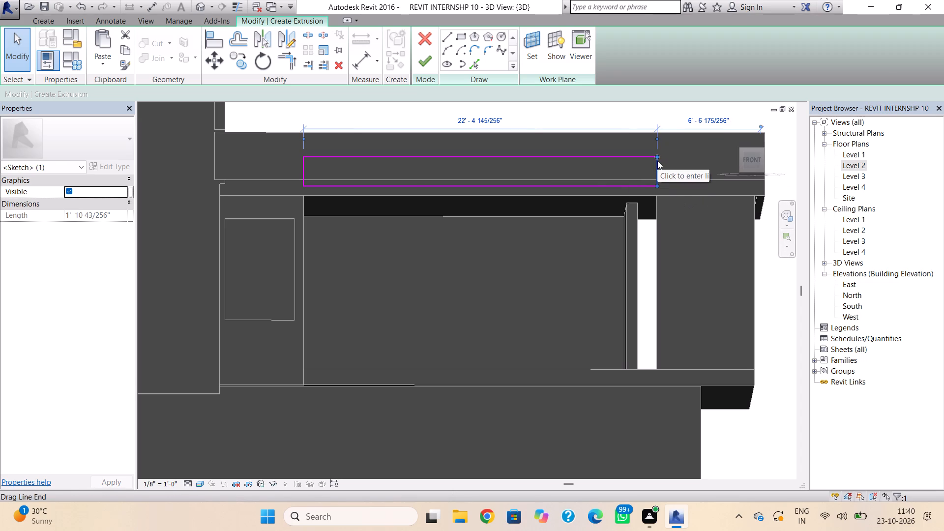
Replace the rectangle's east edge with an outer outline: about 2' 1" east, down to the slab's bottom edge, about 25' west, and up.
left_click(658, 165)
key("Delete")
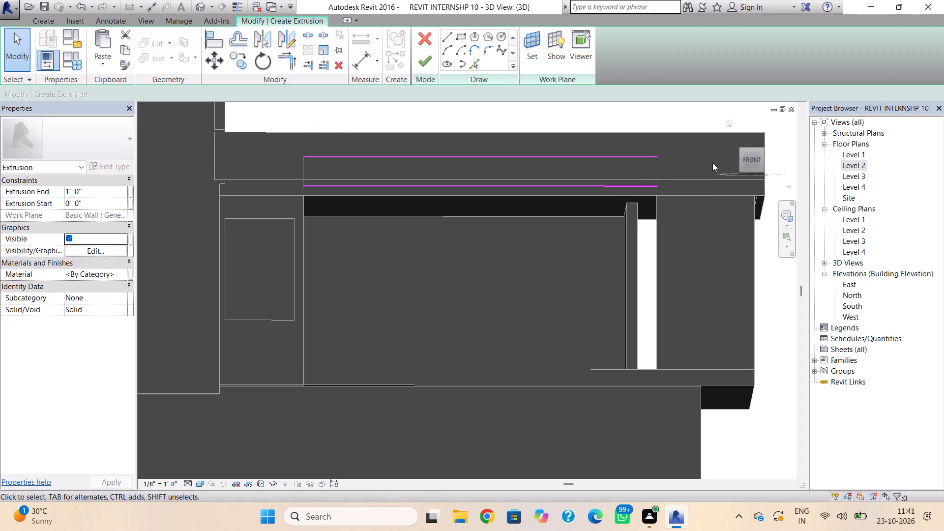
left_click(448, 37)
left_click(656, 155)
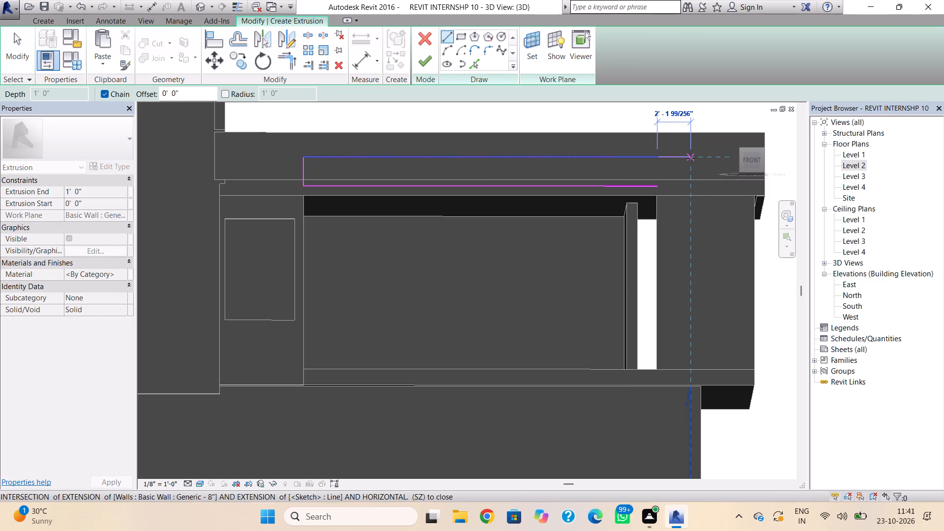
left_click(687, 158)
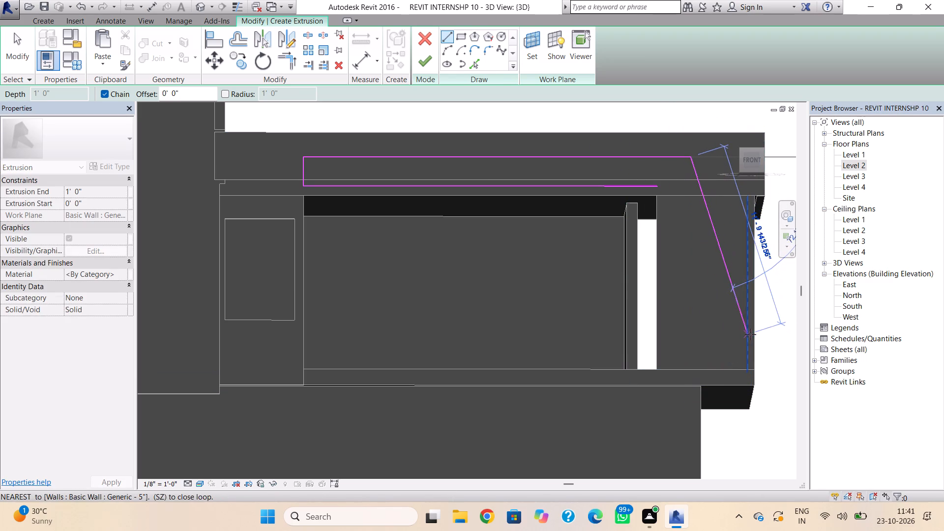
left_click(688, 387)
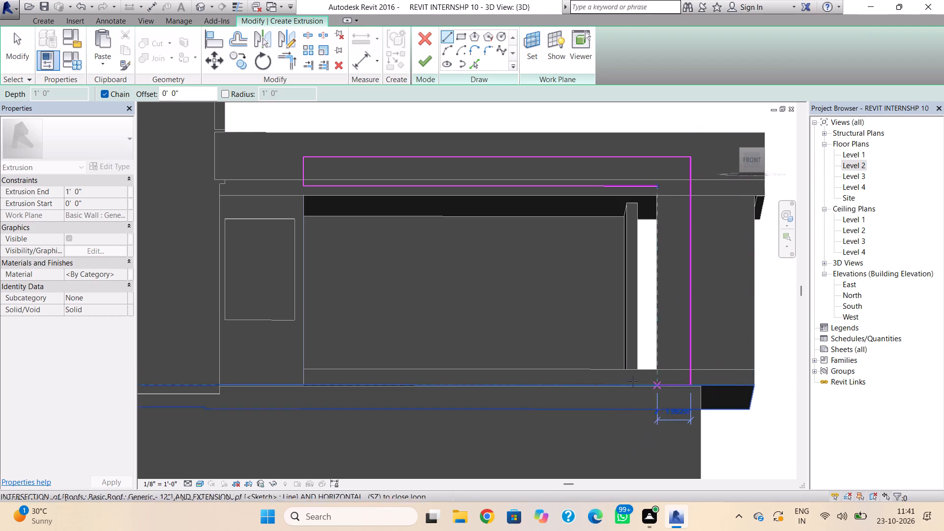
left_click(292, 384)
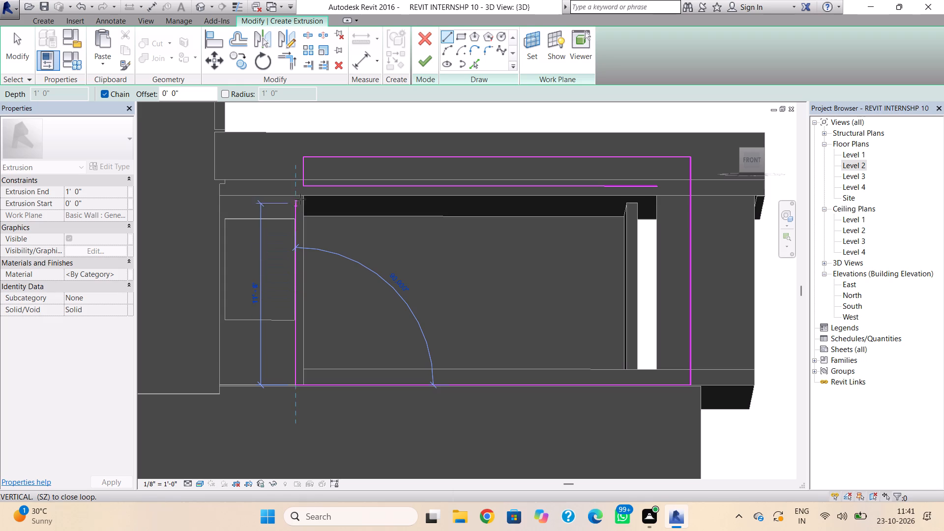
left_click(294, 160)
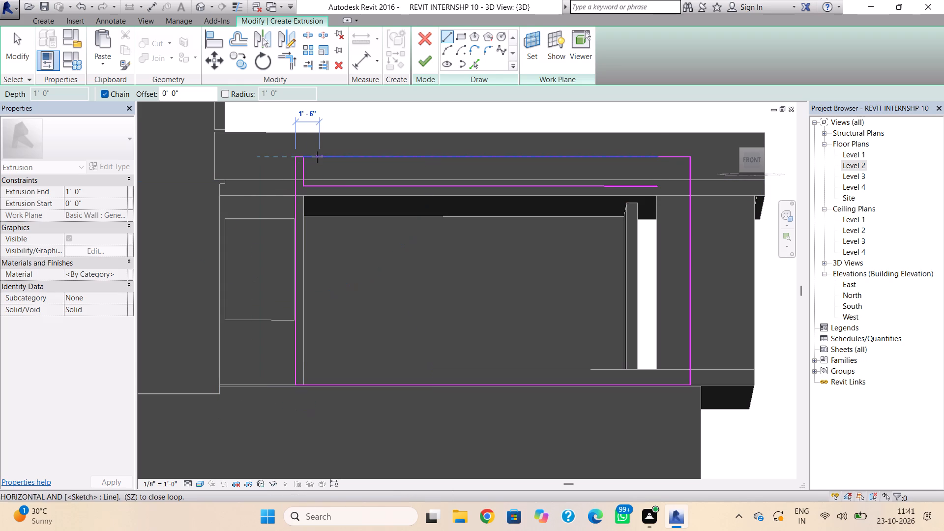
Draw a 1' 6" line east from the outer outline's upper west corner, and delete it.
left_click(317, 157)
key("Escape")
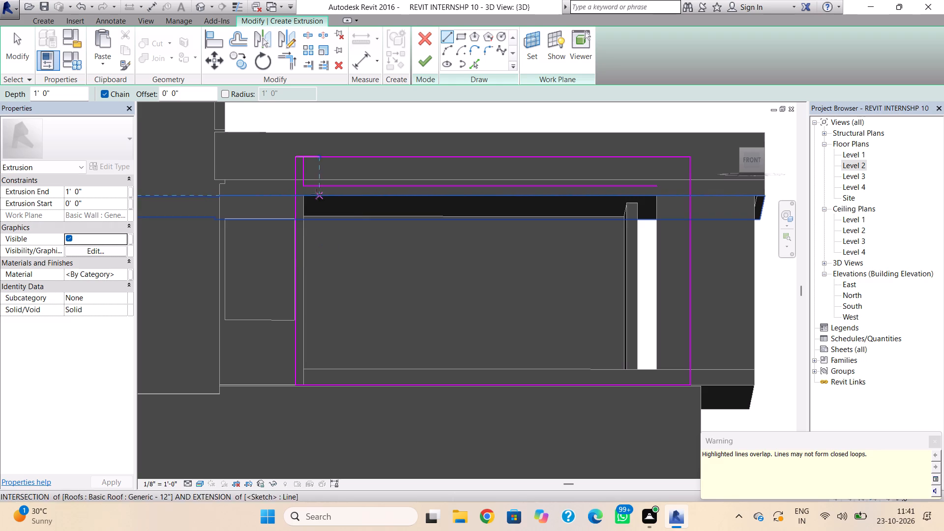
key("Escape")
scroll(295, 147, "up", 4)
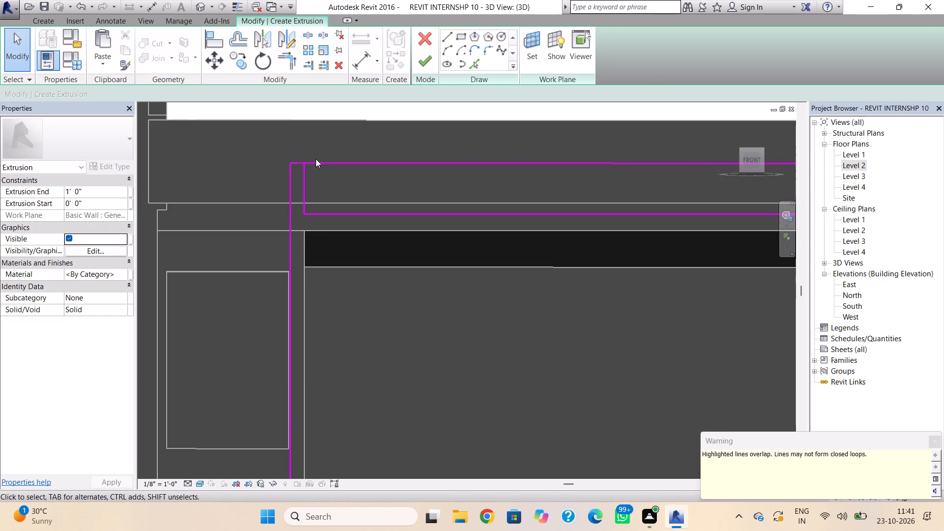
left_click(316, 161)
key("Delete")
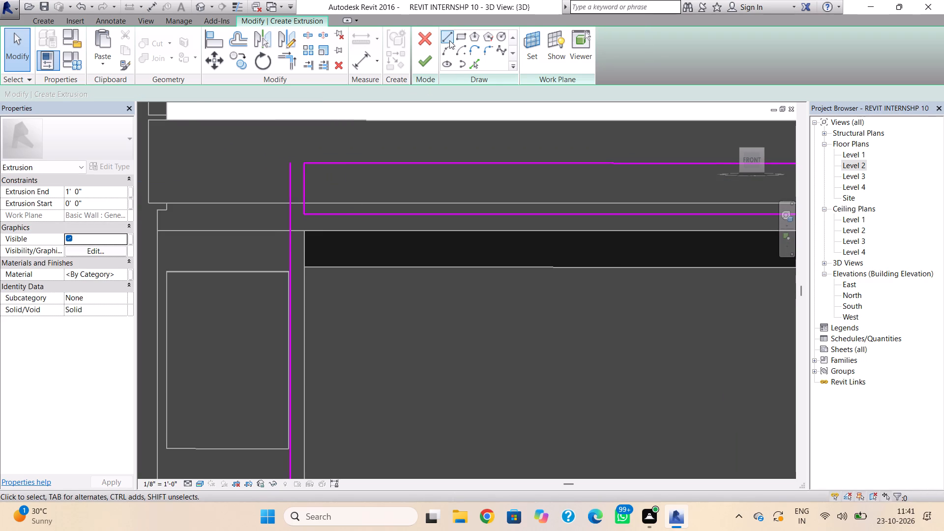
Delete the original rectangle's short west edge and shorten its lower line from the west end to 21' 6".
left_click(308, 188)
key("Delete")
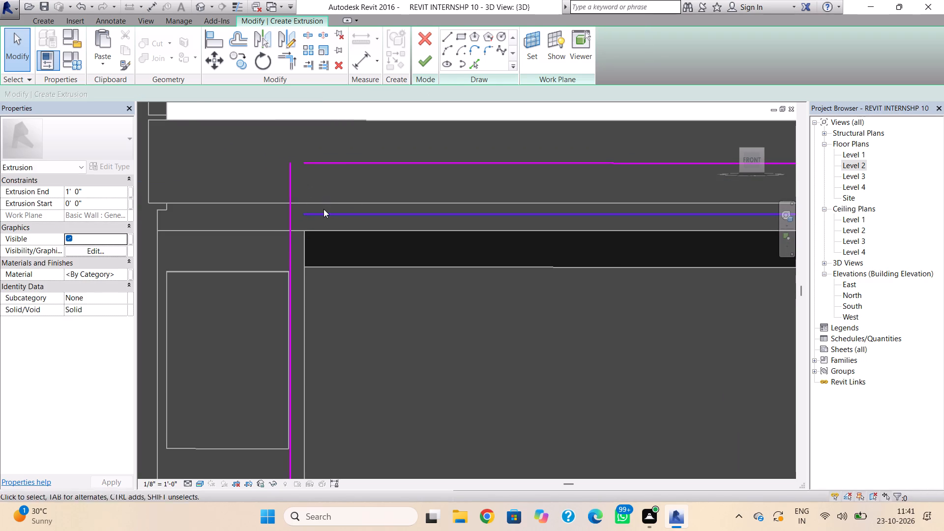
left_click(321, 211)
left_click_drag(305, 213, 322, 212)
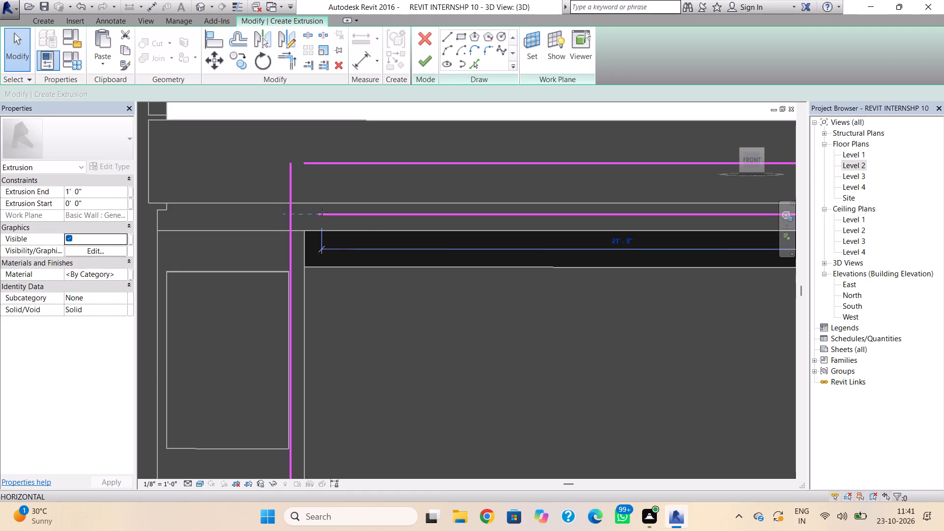
left_click_drag(322, 212, 328, 212)
Draw the inner outline's west, bottom and east sides, from the 21' 6" line down to the slab's top edge and back.
scroll(352, 209, "down", 4)
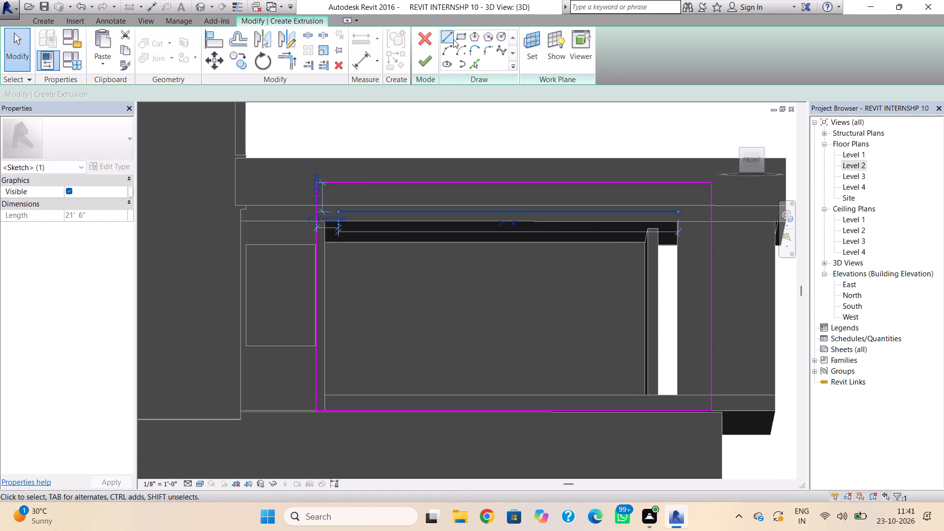
left_click(448, 34)
left_click(342, 210)
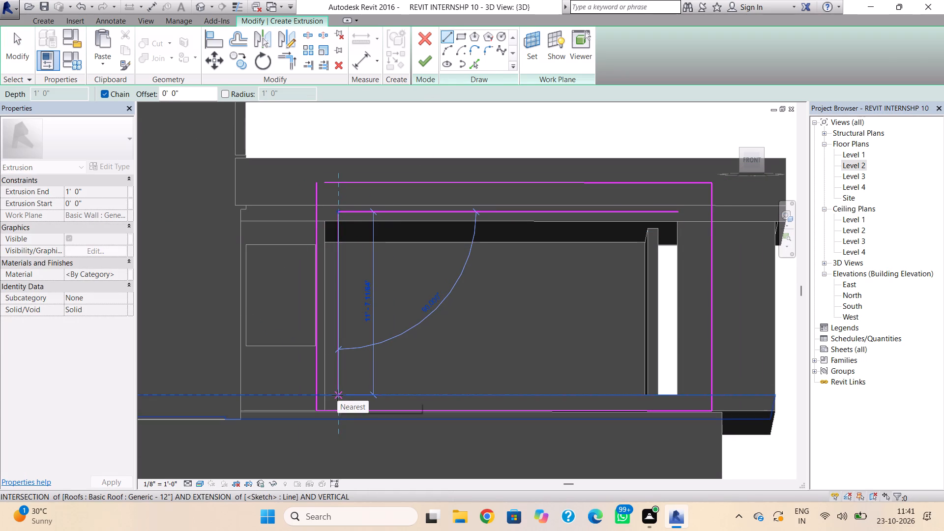
left_click(337, 395)
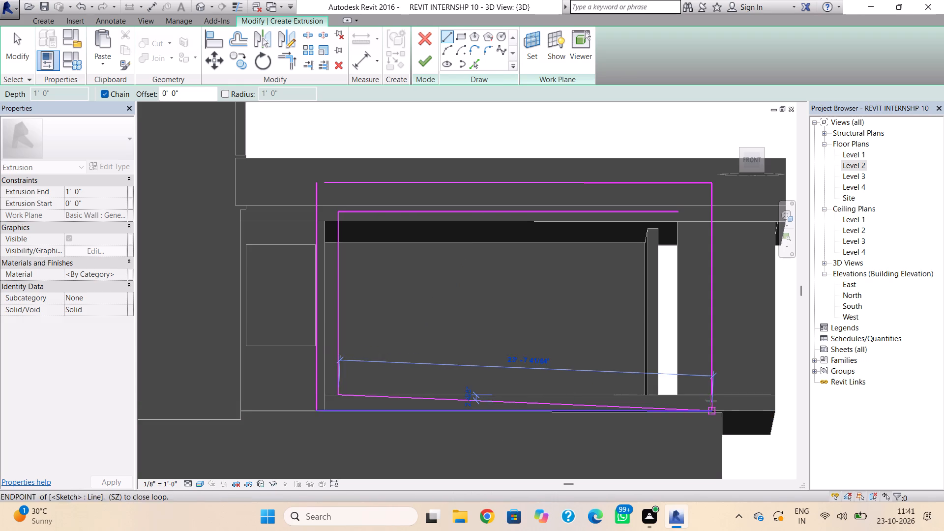
left_click(678, 396)
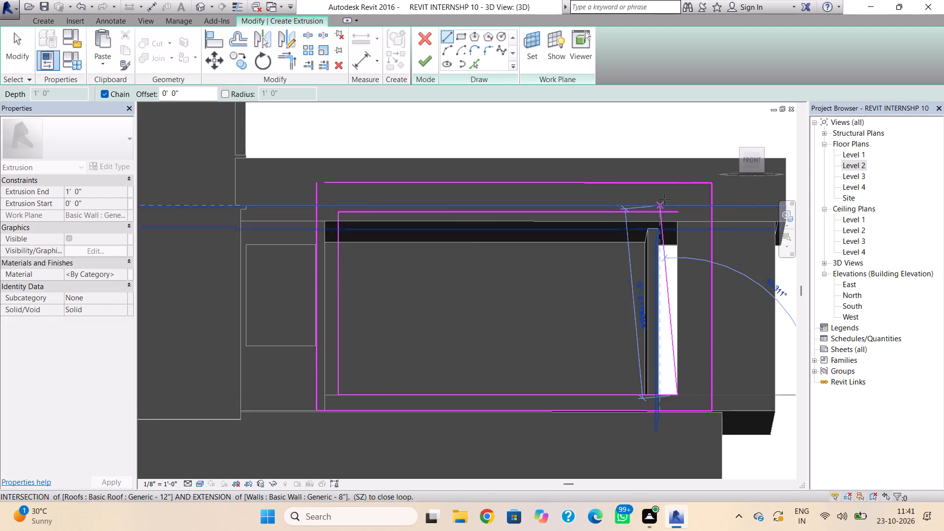
left_click(677, 211)
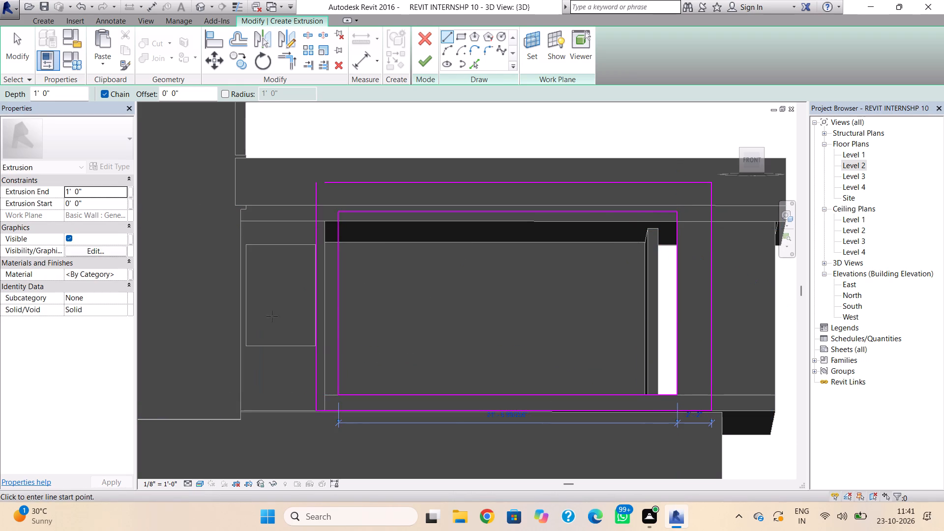
Close the gap at the outer outline's upper west corner with a short line to the top line's end.
scroll(331, 183, "up", 9)
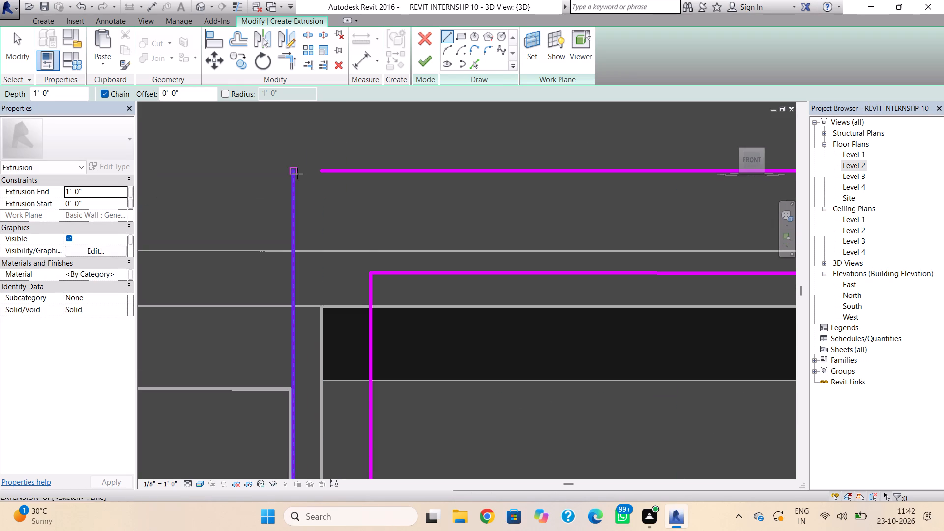
left_click(295, 172)
left_click(319, 168)
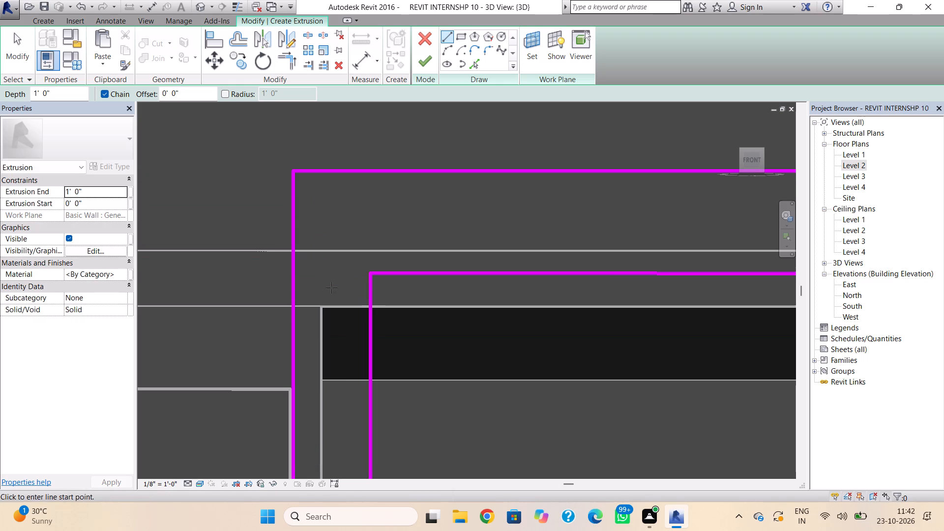
key("Escape")
Finish the sketch to extrude the frame around the opening with a 1' 0" depth.
scroll(473, 118, "down", 7)
scroll(466, 157, "down", 2)
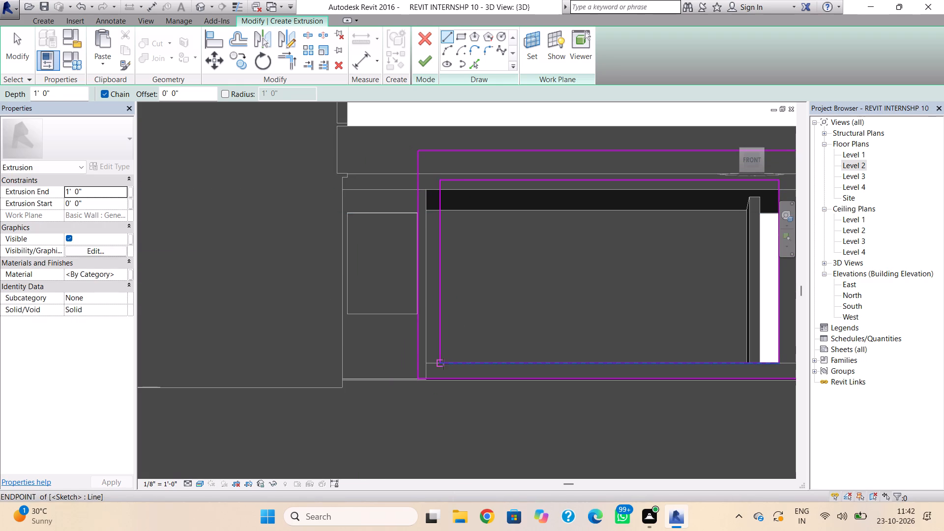
left_click(425, 66)
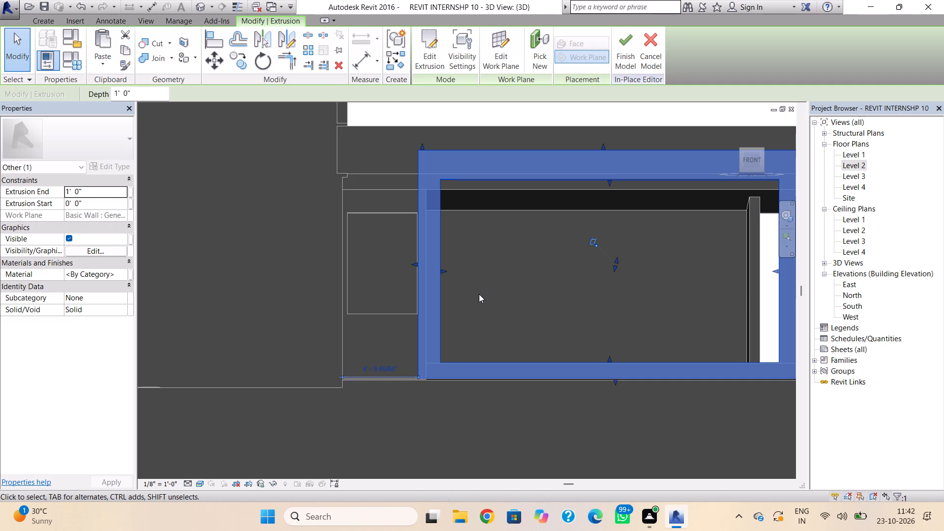
Widen the extruded frame's west side by shifting its inner west edge slightly east into the opening.
scroll(538, 299, "down", 1)
middle_click_drag(536, 300, 451, 334)
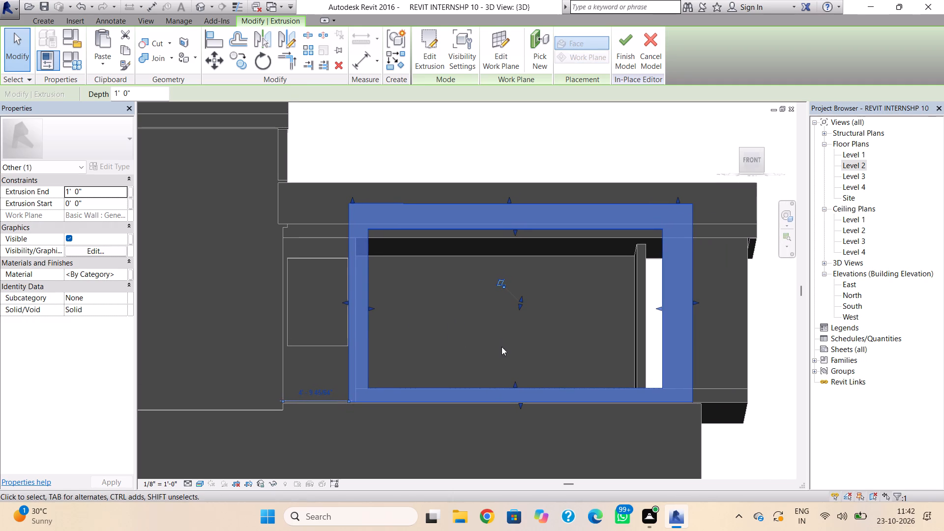
right_click_drag(496, 290, 550, 359, "shift")
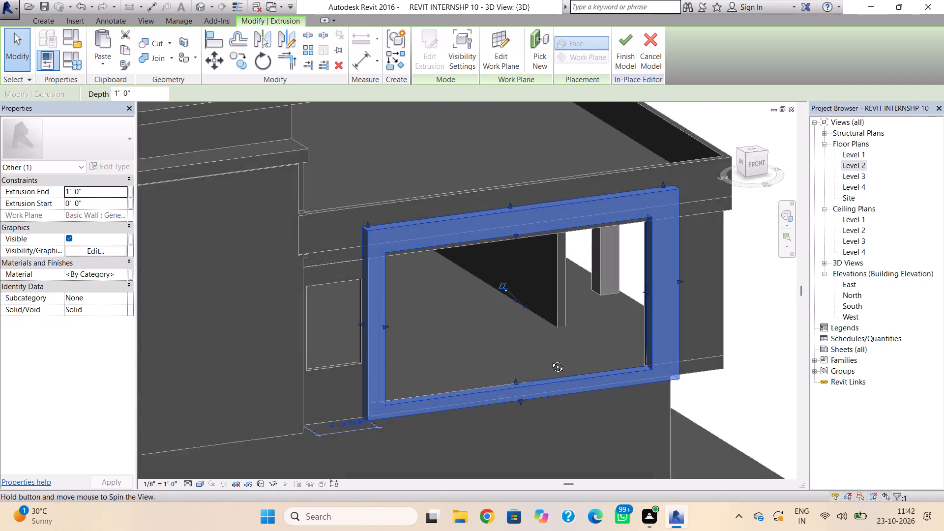
right_click_drag(550, 359, 495, 360, "shift")
scroll(419, 323, "up", 4)
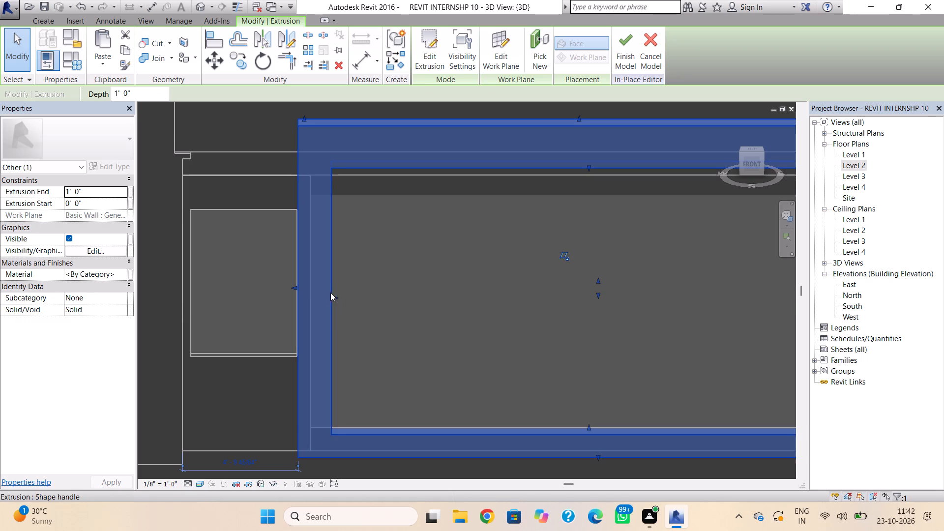
left_click_drag(336, 296, 343, 296)
left_click(379, 296)
Check the frame's projection from the wall and finish the in-place wall model.
scroll(364, 320, "down", 3)
middle_click_drag(364, 322, 346, 329)
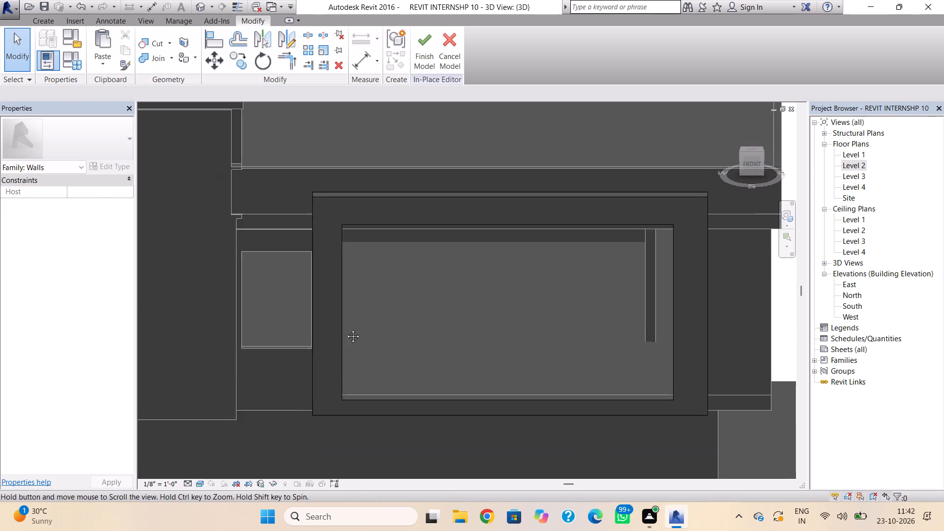
middle_click_drag(346, 329, 308, 334)
right_click_drag(534, 312, 456, 315, "shift")
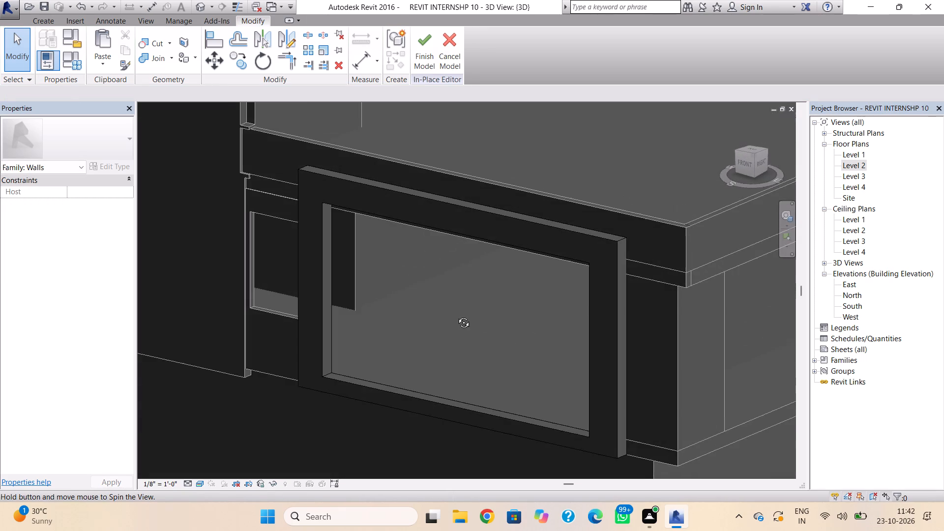
right_click_drag(456, 315, 460, 287, "shift")
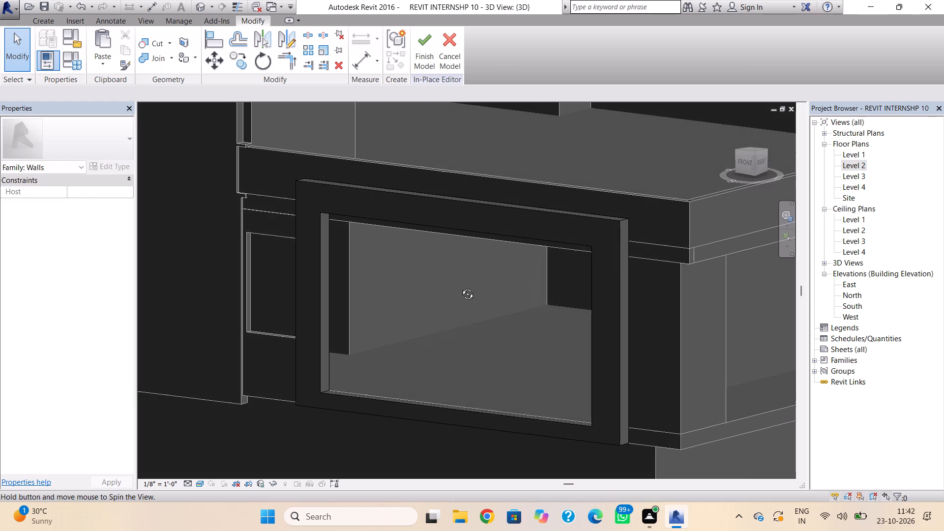
right_click_drag(460, 287, 459, 289, "shift")
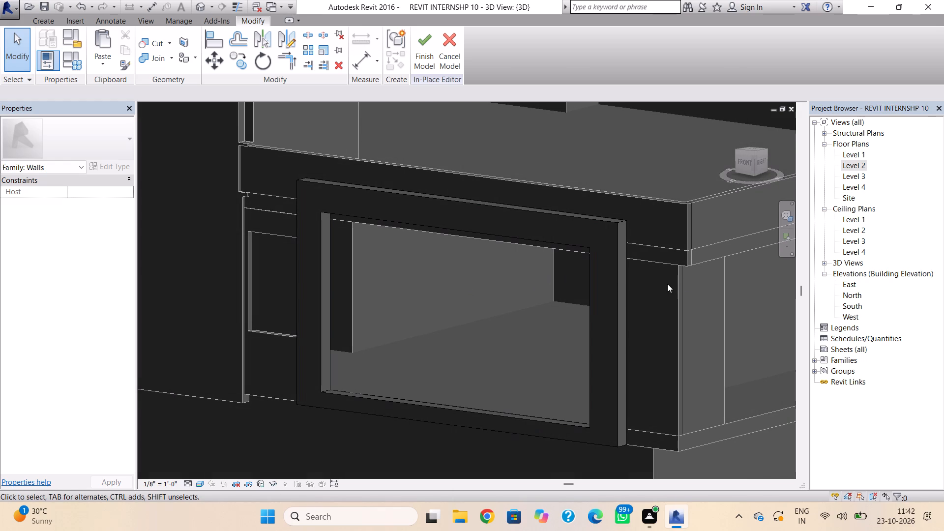
left_click(674, 288)
right_click_drag(616, 294, 651, 288, "shift")
left_click(415, 51)
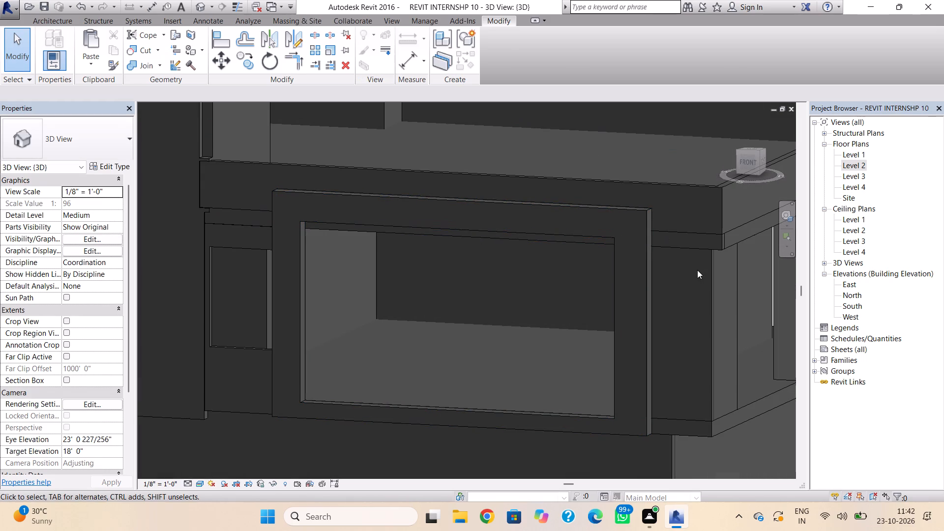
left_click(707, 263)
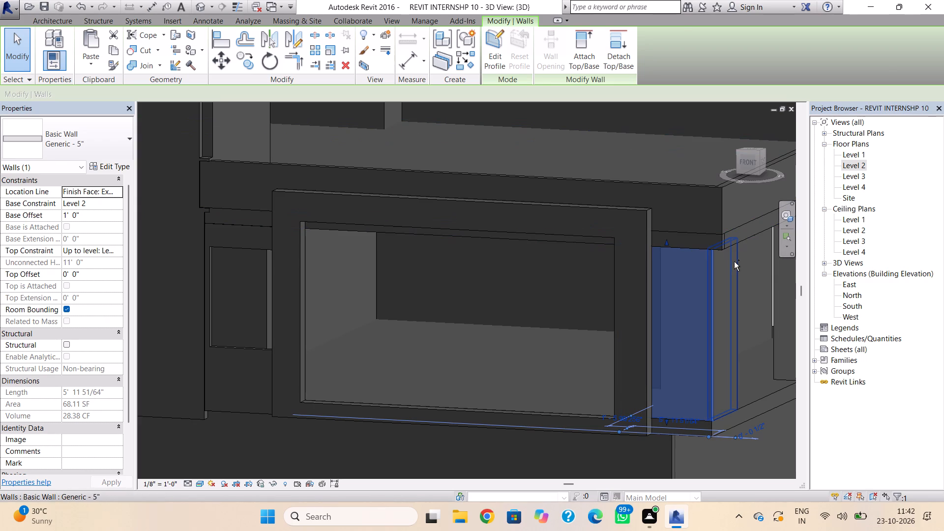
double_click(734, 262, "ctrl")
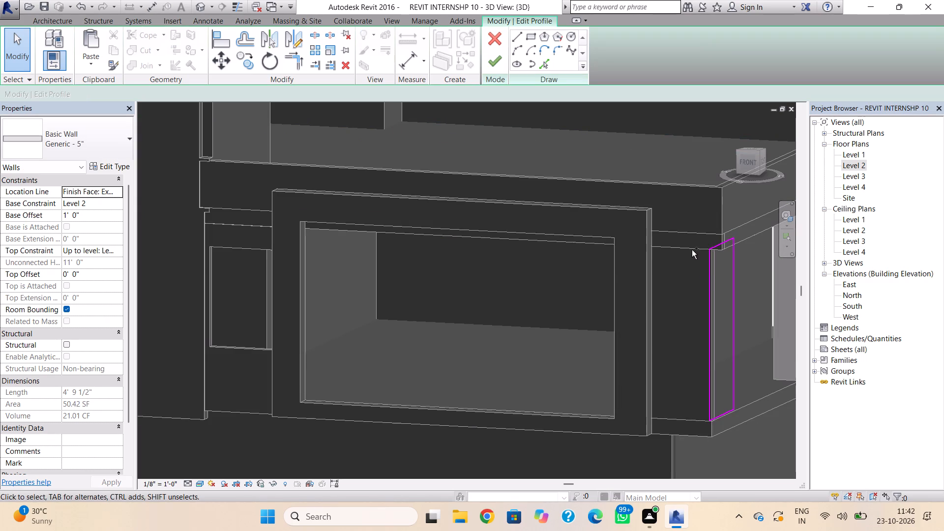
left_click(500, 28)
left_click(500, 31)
Open the profile of the front wall segment east of the frame for editing and face it in the front view.
left_click(702, 257)
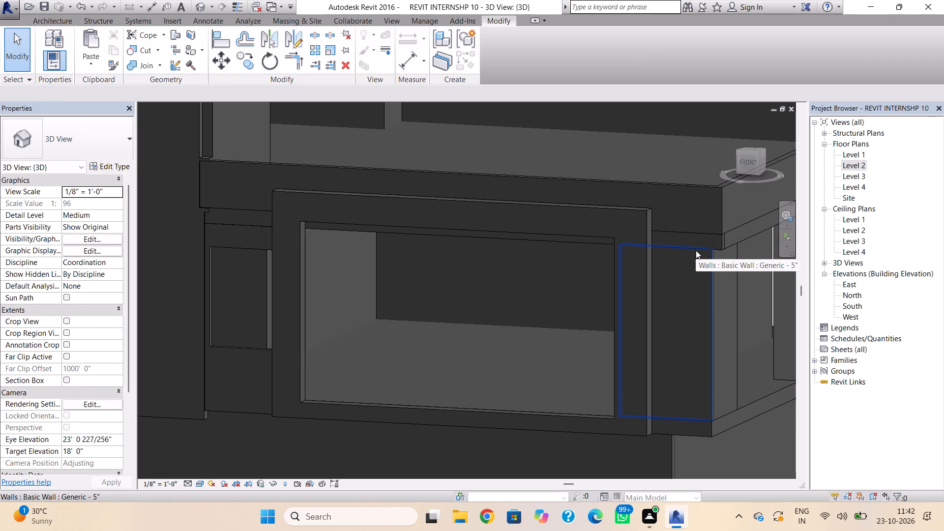
double_click(696, 249)
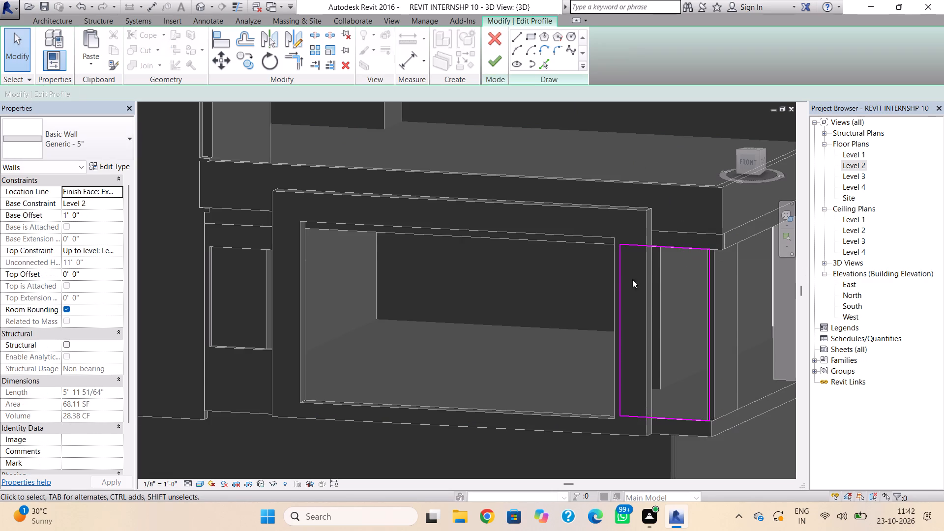
left_click(745, 158)
scroll(561, 334, "up", 3)
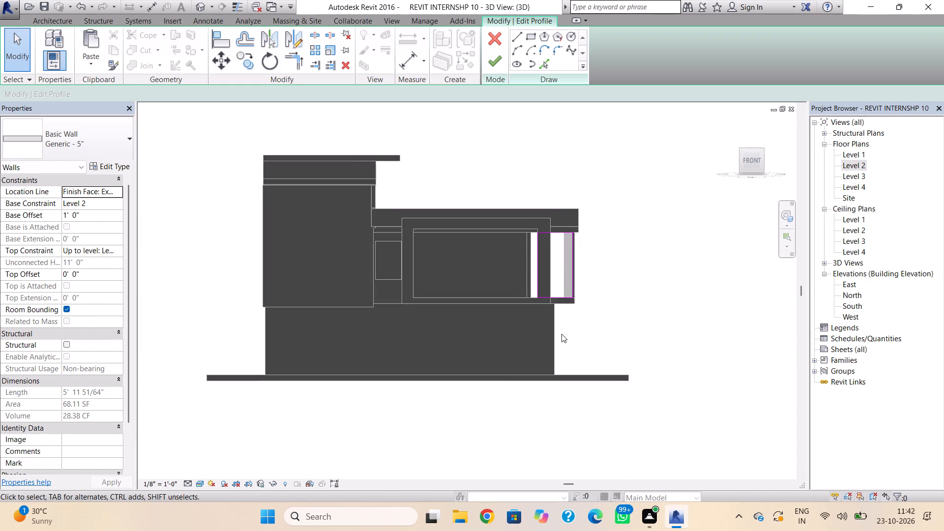
scroll(561, 334, "up", 3)
middle_click_drag(563, 333, 553, 449)
scroll(557, 440, "up", 1)
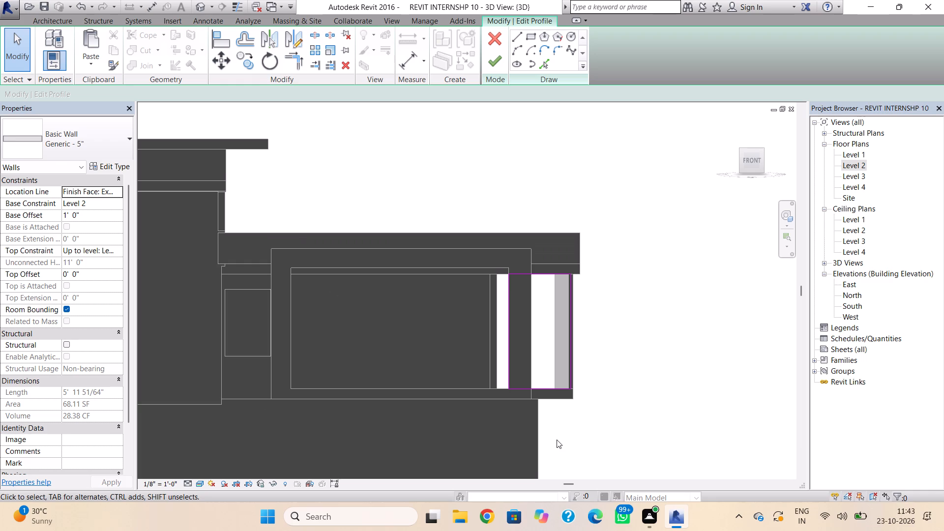
Sketch a rectangle about 3' 10" by 5" from the frame's outer east edge to the profile's east line, about 2' 2" below the top.
left_click(529, 32)
scroll(579, 320, "up", 4)
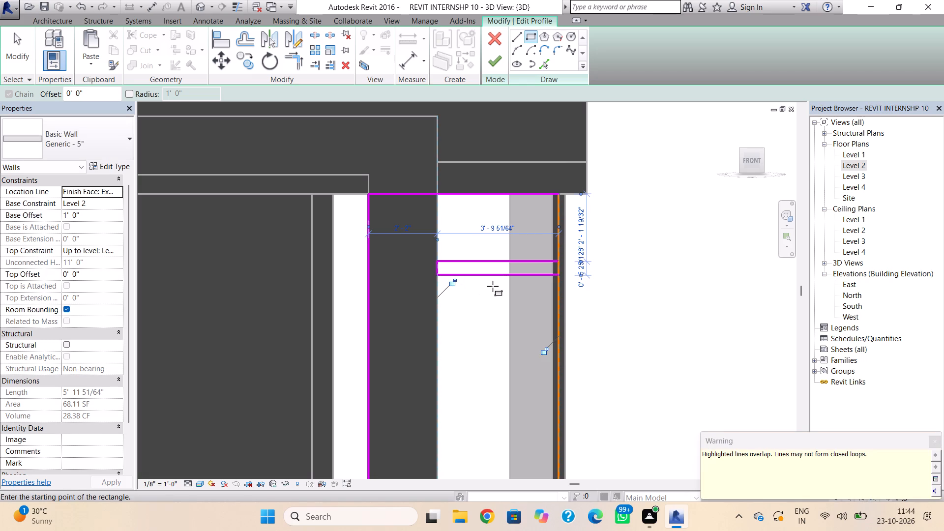
scroll(498, 277, "up", 4)
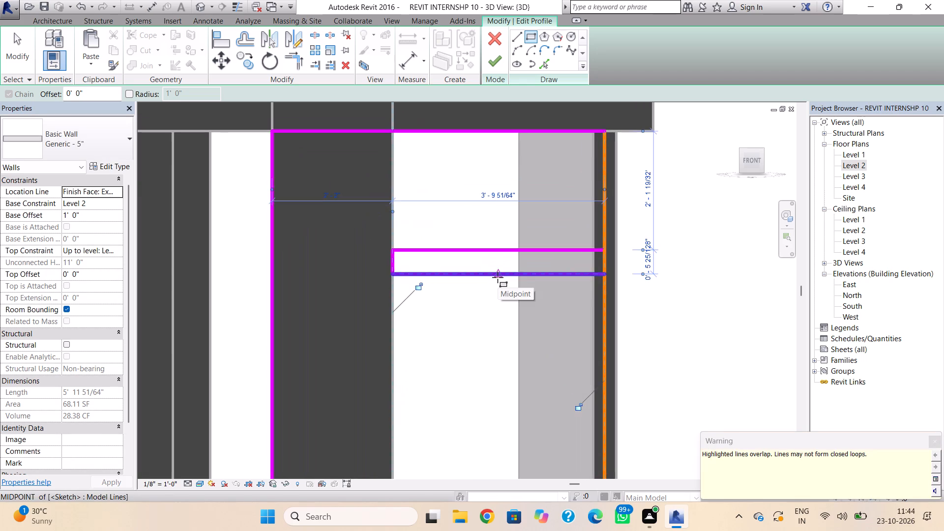
scroll(498, 277, "up", 3)
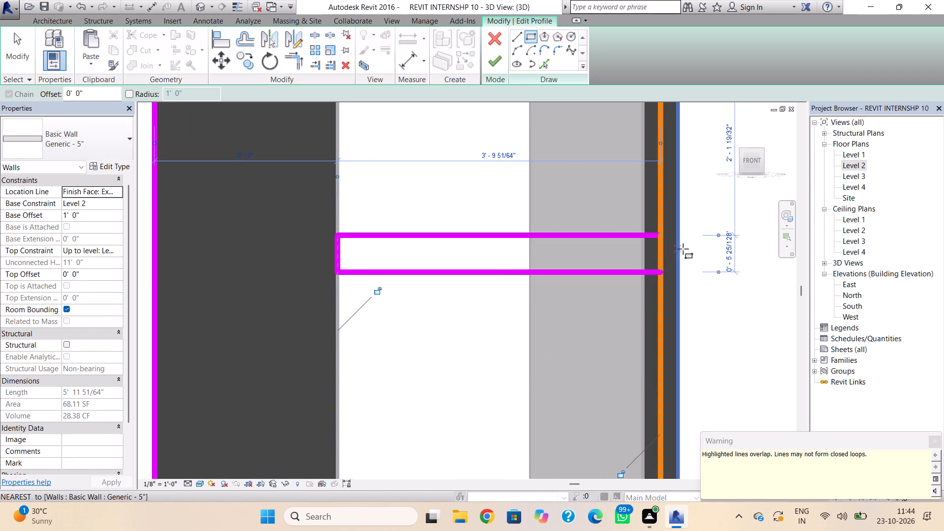
scroll(677, 257, "down", 2)
key("Escape")
scroll(676, 262, "up", 1)
scroll(662, 271, "down", 3)
middle_click_drag(651, 298, 632, 340)
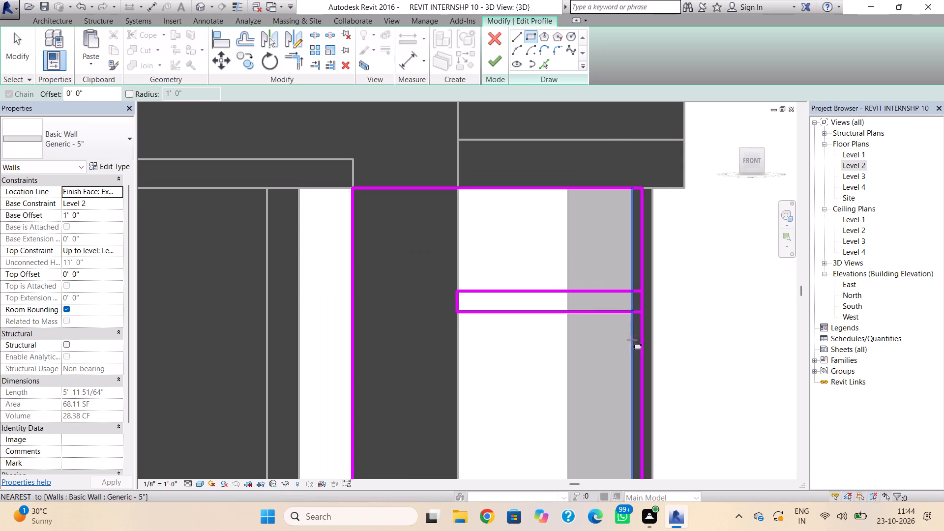
key("Escape")
Delete the rectangle's short east edge and the wall profile's full-height east line.
left_click(640, 296)
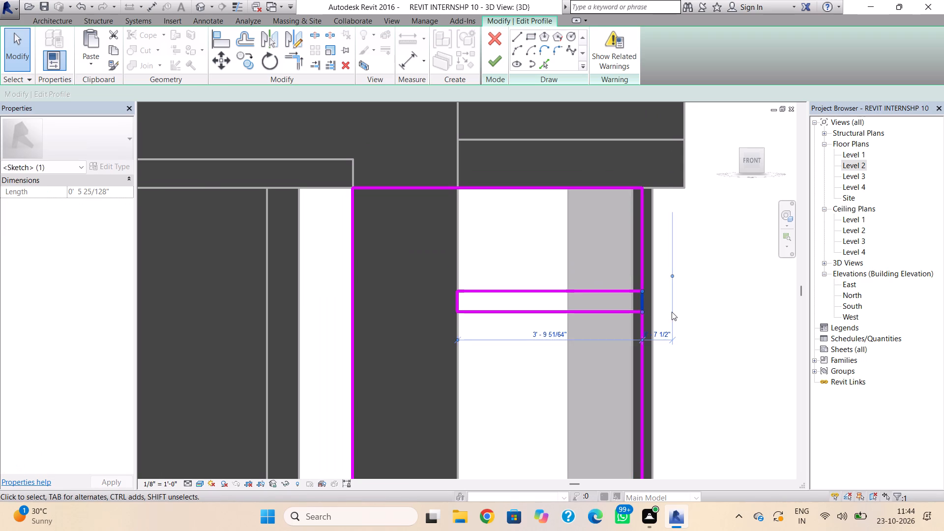
key("Delete")
left_click(644, 303)
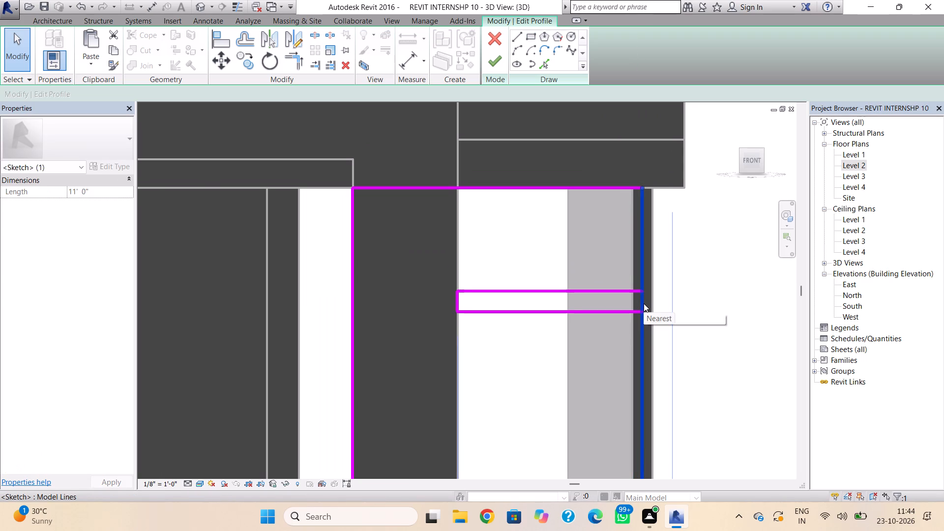
key("Delete")
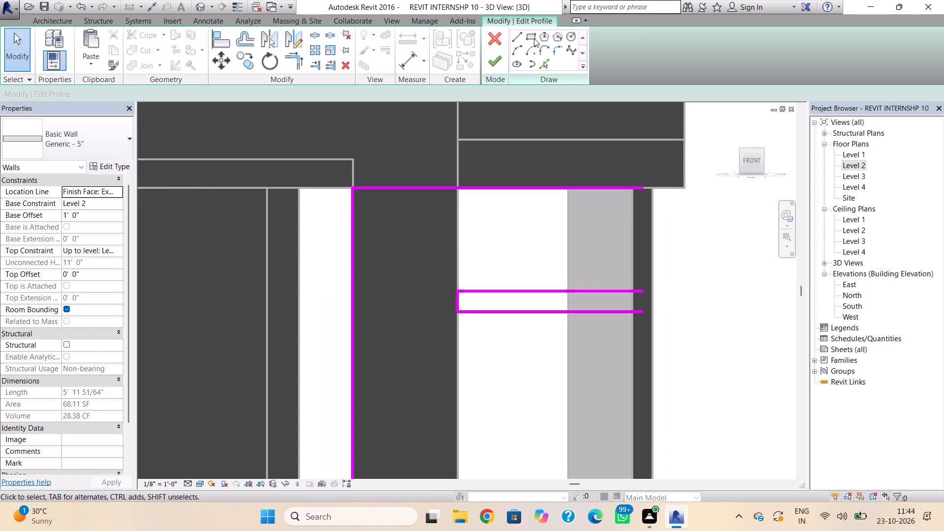
Start a chained line to redraw the profile's missing east edge around the rectangle's open ends.
left_click(519, 39)
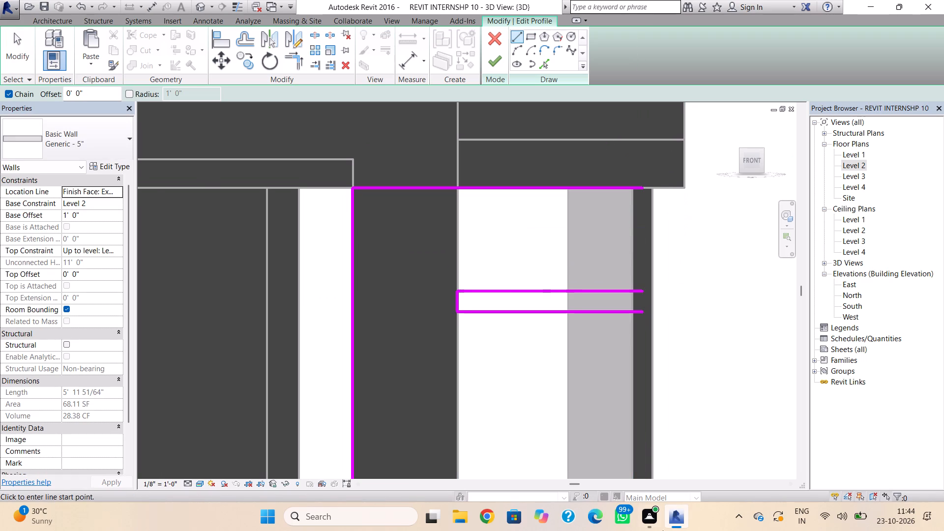
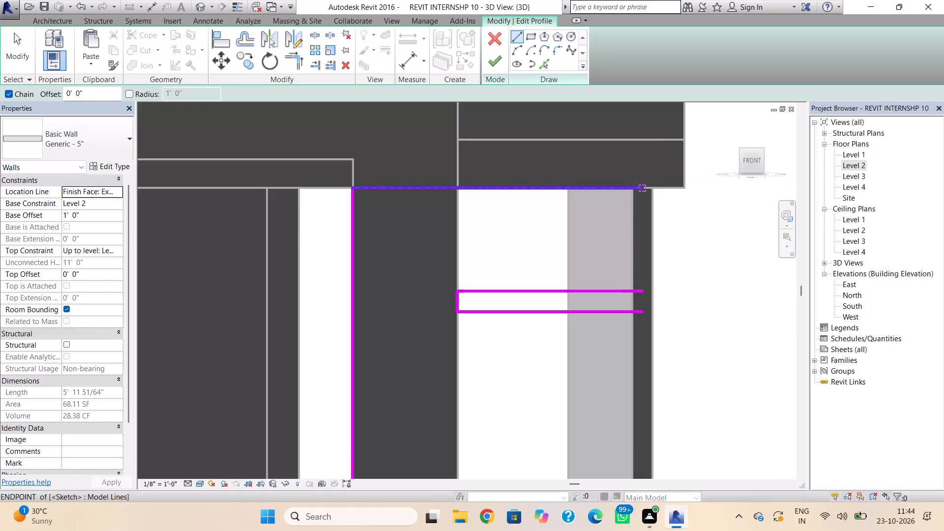
Redraw the profile's east edge with vertical lines from the top corner to the slot and from the slot to the bottom corner.
left_click(644, 189)
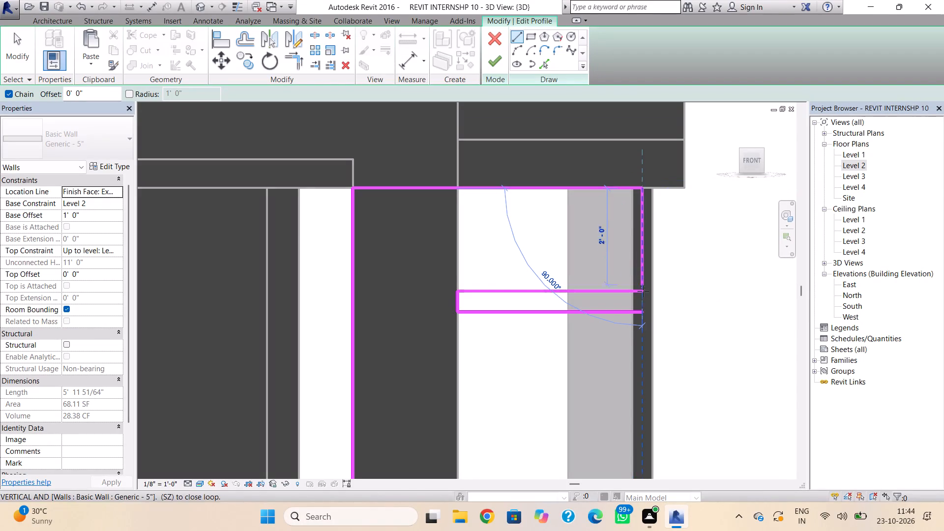
left_click(645, 291)
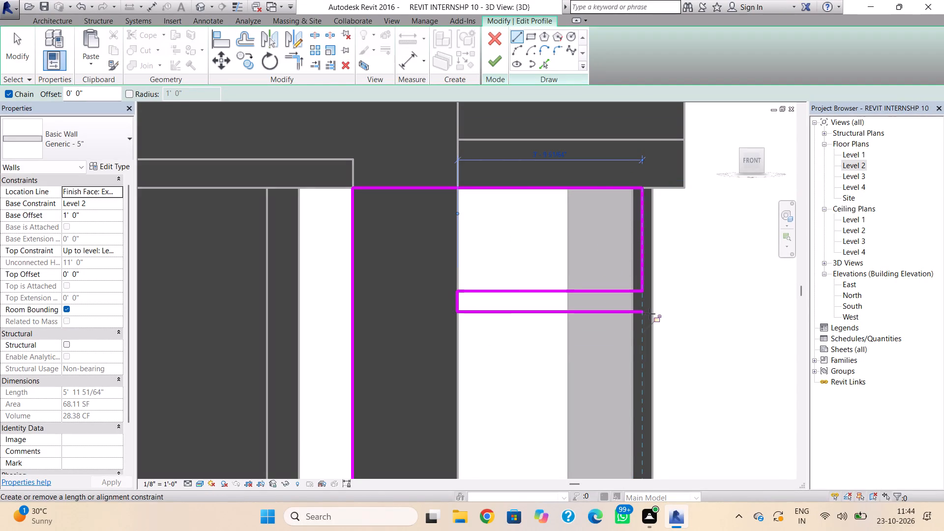
left_click(643, 311)
scroll(654, 419, "down", 2)
middle_click_drag(653, 422, 639, 269)
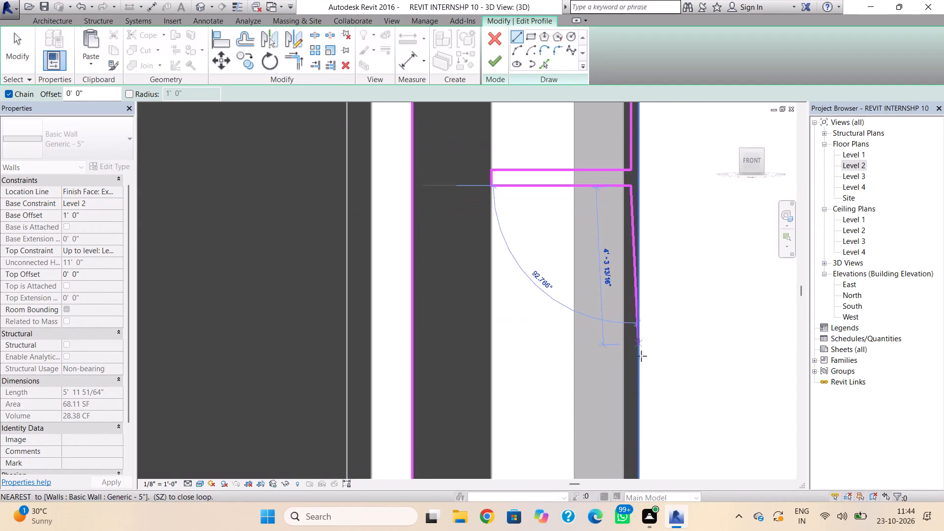
scroll(640, 369, "down", 2)
middle_click_drag(639, 378, 622, 290)
left_click(620, 375)
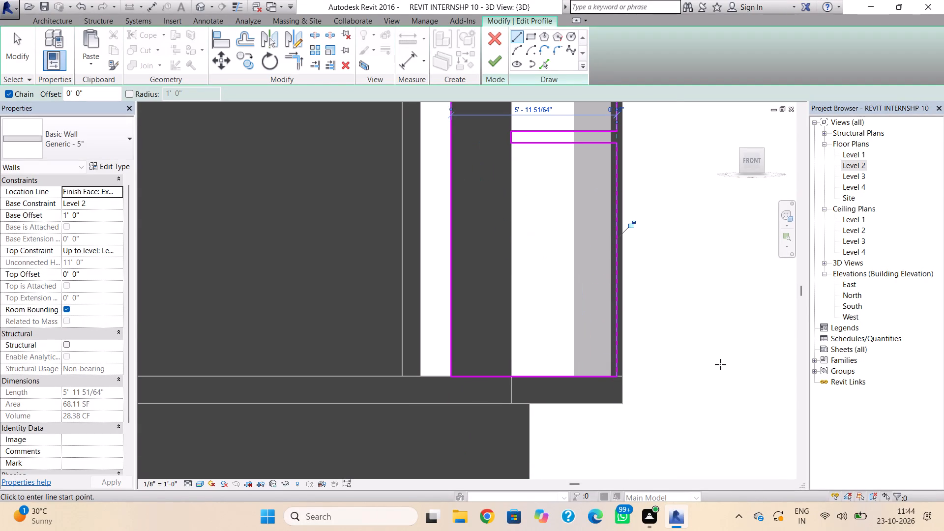
key("Escape")
right_click_drag(706, 352, 693, 355, "shift")
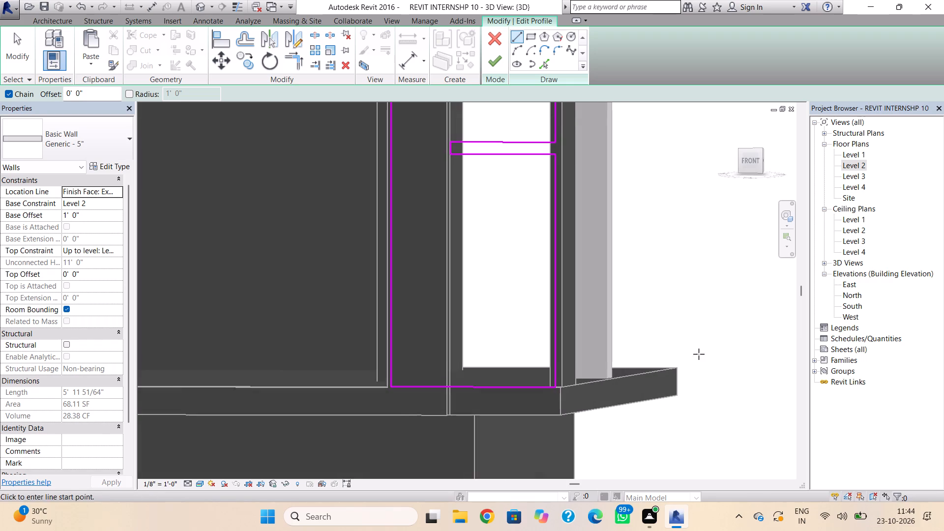
right_click_drag(705, 352, 724, 347, "shift")
key("Escape")
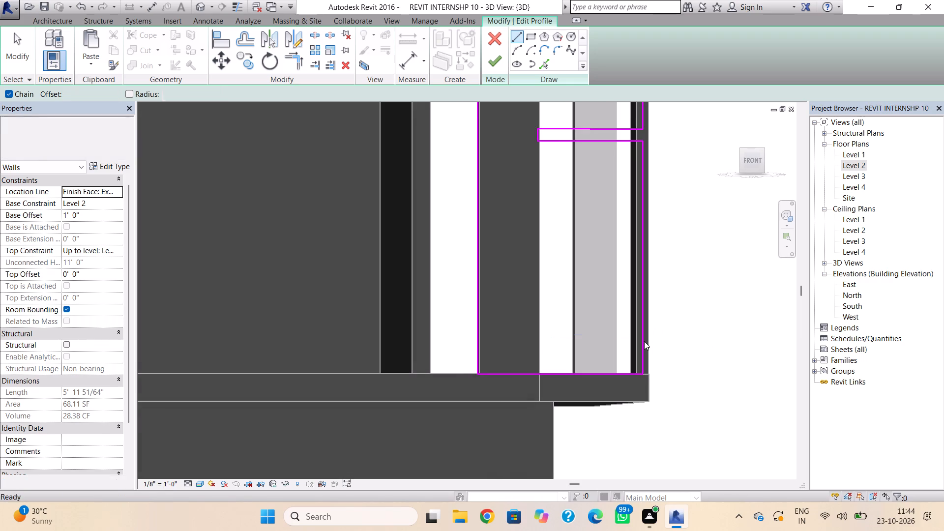
key("Escape")
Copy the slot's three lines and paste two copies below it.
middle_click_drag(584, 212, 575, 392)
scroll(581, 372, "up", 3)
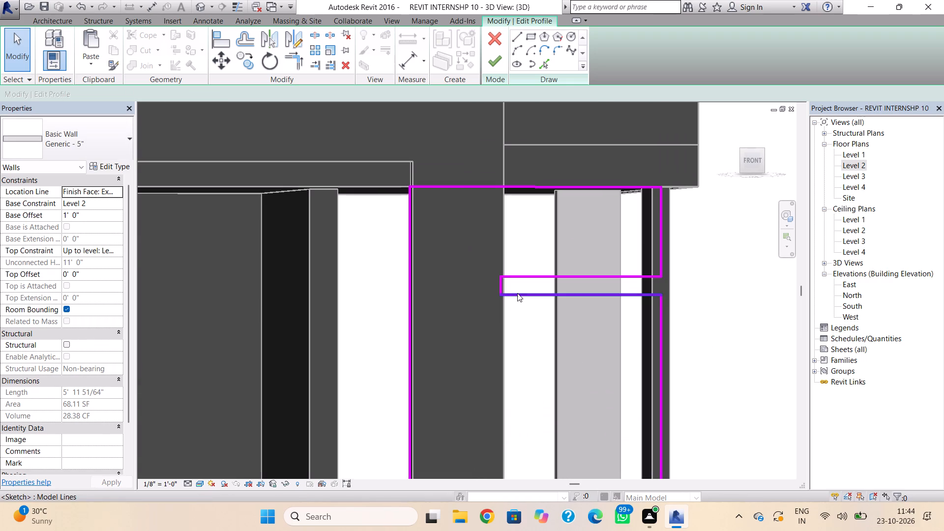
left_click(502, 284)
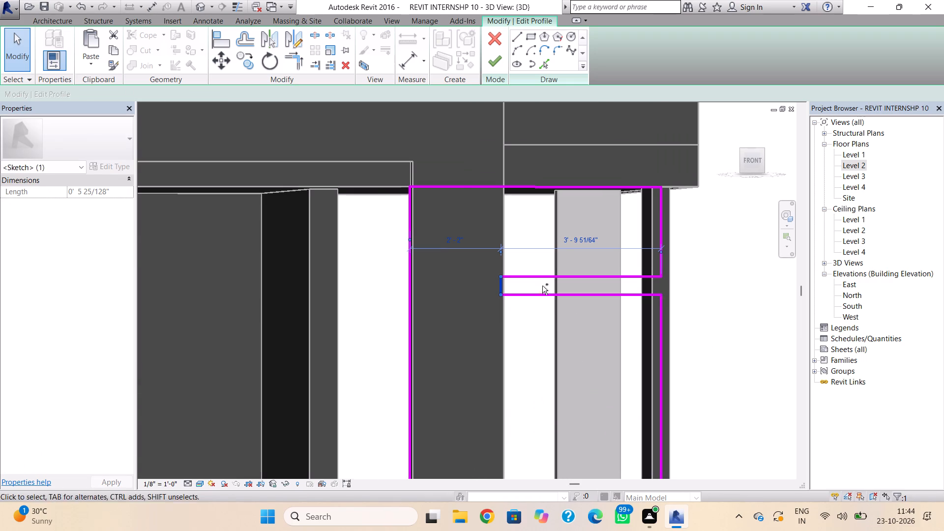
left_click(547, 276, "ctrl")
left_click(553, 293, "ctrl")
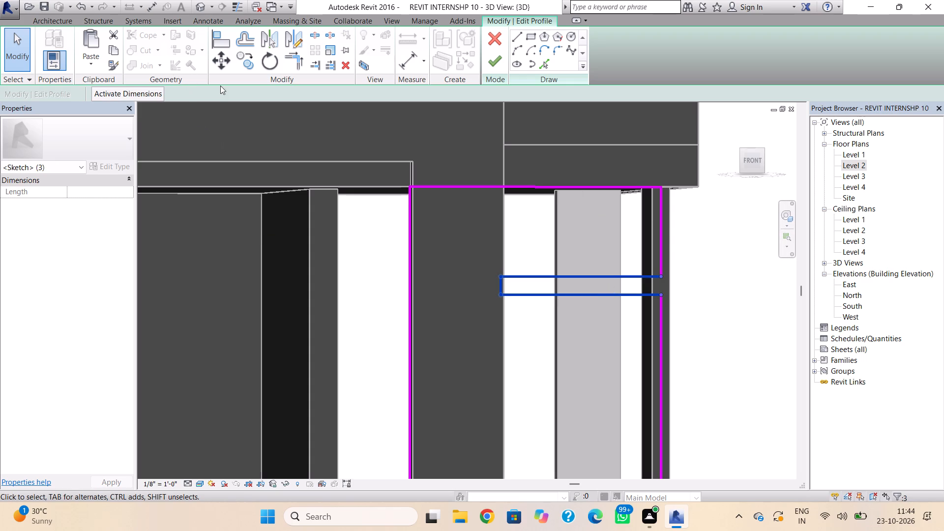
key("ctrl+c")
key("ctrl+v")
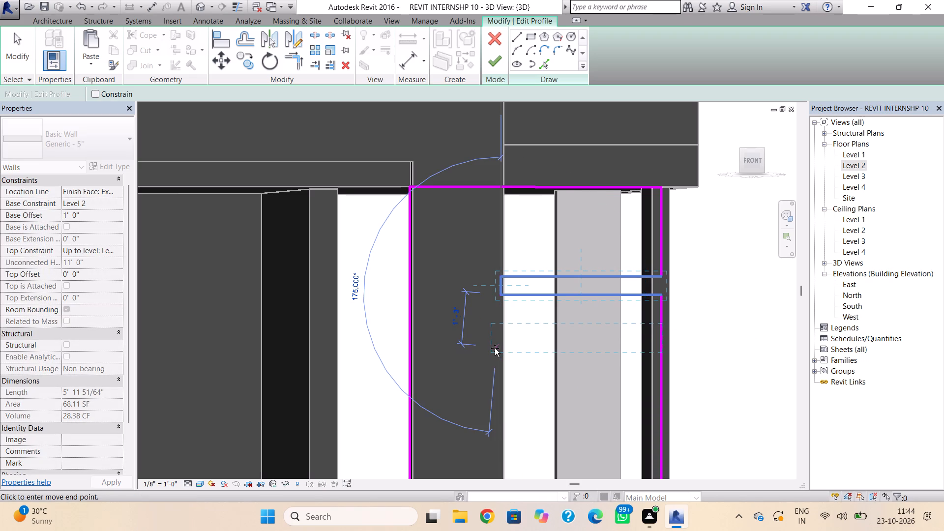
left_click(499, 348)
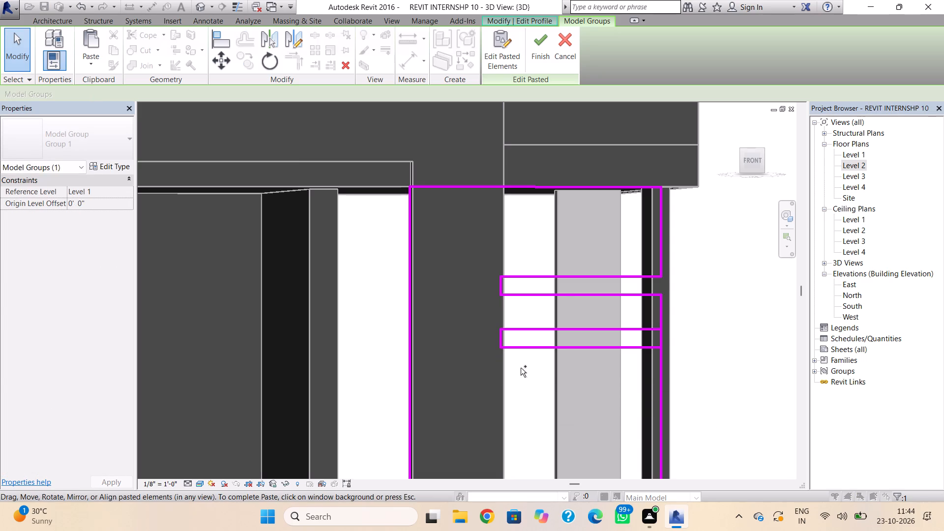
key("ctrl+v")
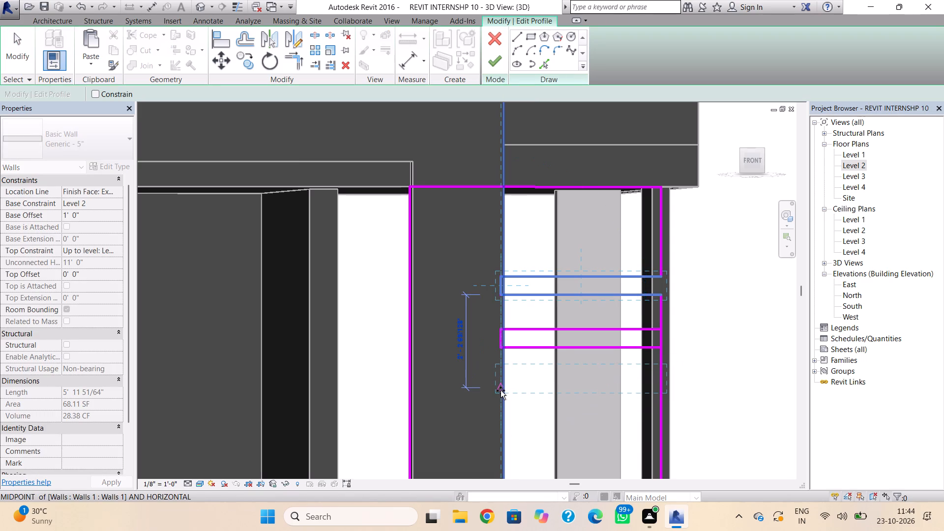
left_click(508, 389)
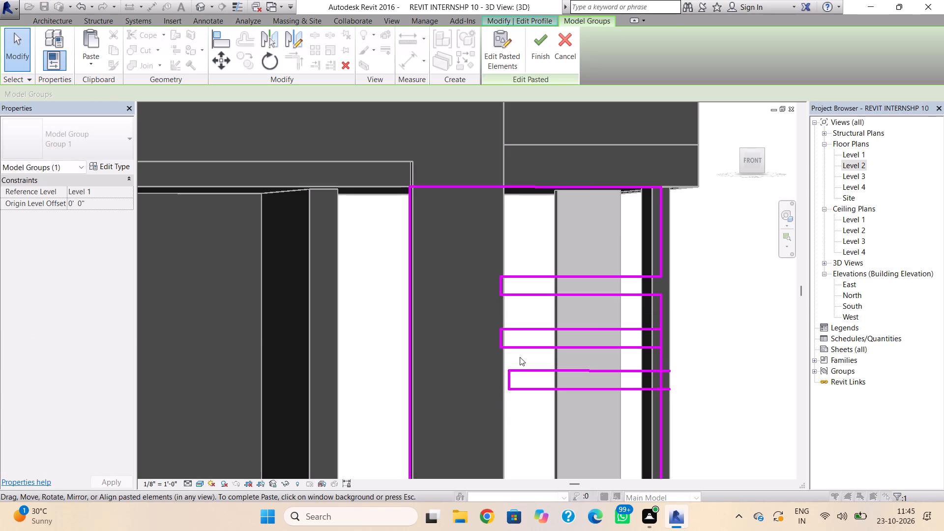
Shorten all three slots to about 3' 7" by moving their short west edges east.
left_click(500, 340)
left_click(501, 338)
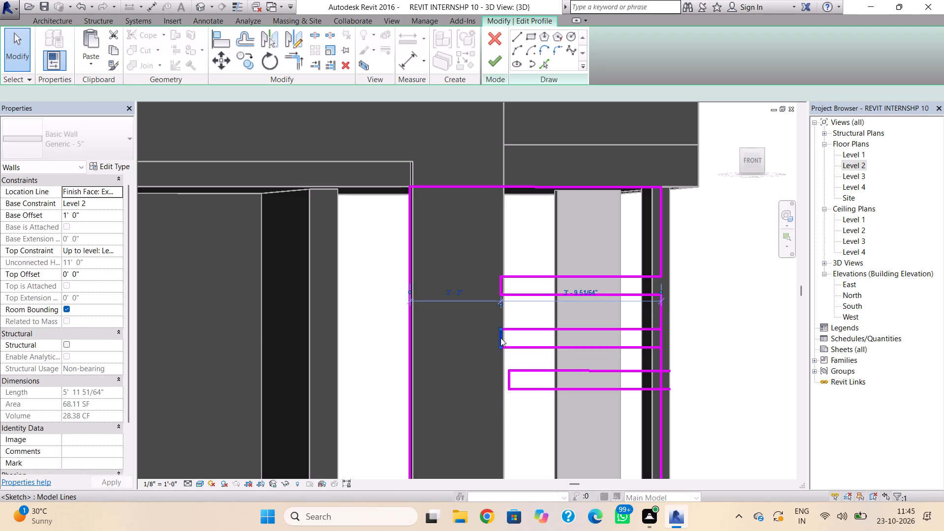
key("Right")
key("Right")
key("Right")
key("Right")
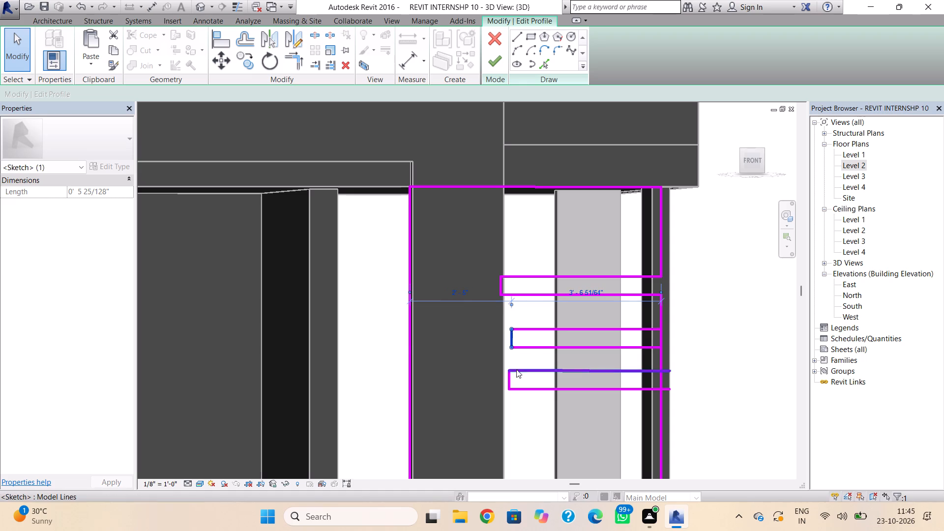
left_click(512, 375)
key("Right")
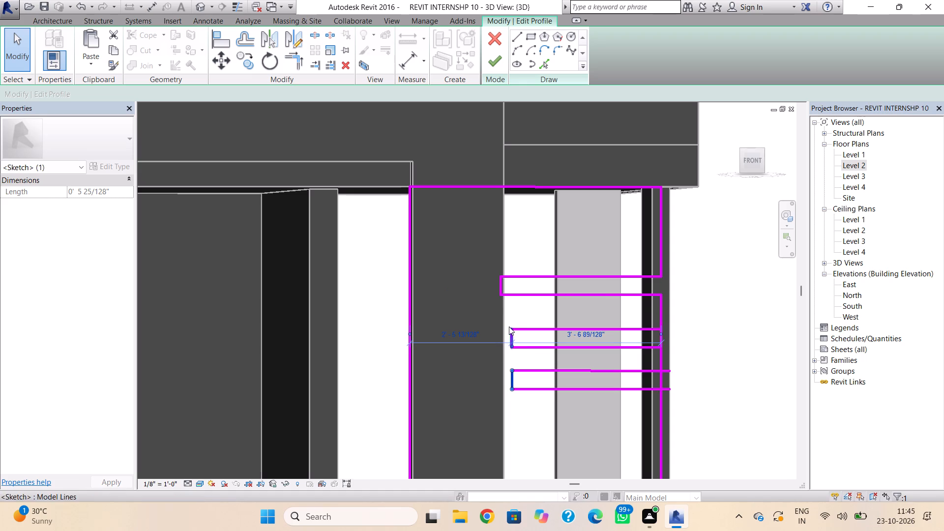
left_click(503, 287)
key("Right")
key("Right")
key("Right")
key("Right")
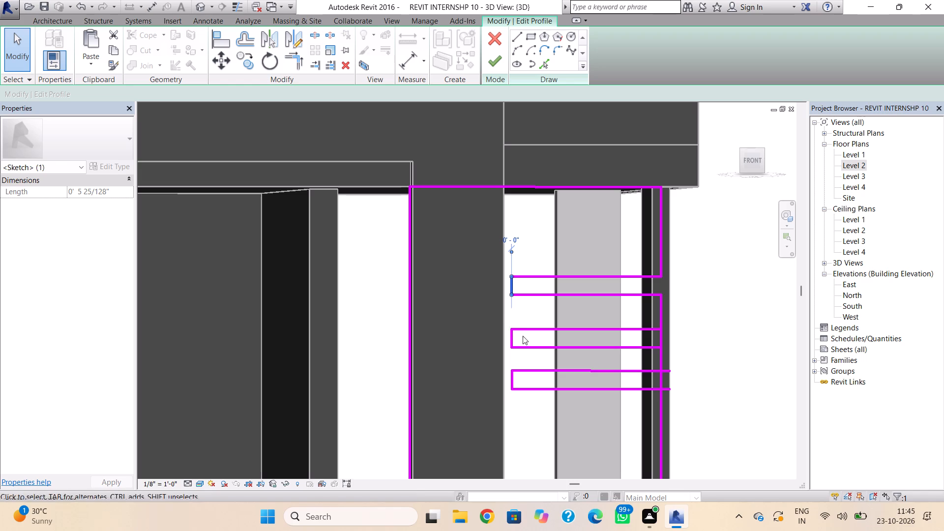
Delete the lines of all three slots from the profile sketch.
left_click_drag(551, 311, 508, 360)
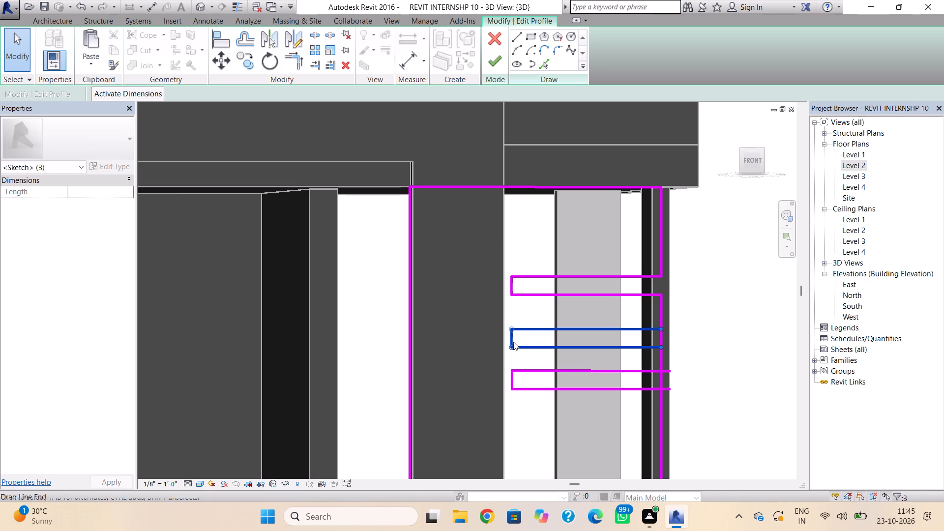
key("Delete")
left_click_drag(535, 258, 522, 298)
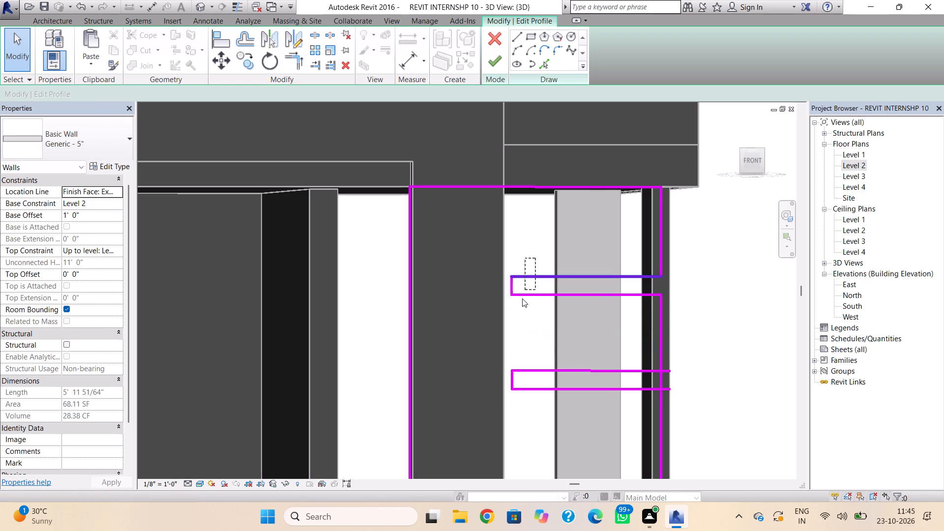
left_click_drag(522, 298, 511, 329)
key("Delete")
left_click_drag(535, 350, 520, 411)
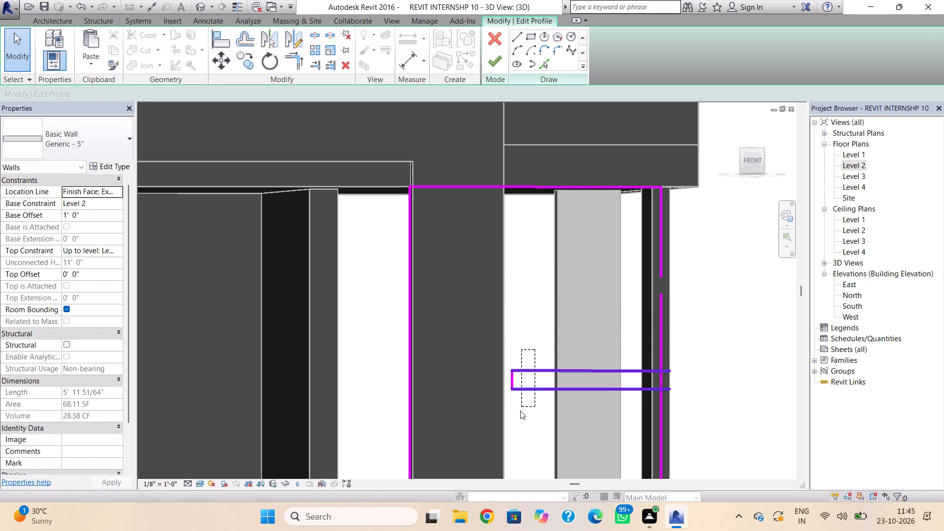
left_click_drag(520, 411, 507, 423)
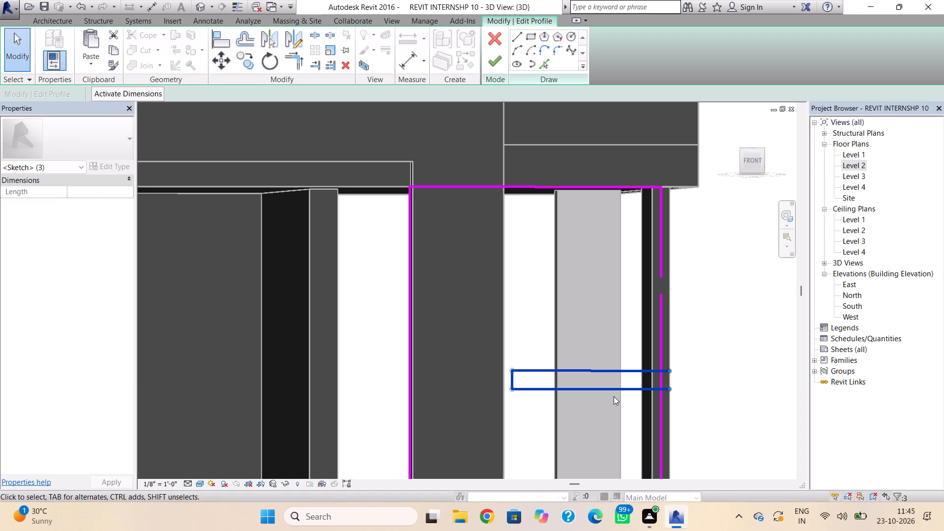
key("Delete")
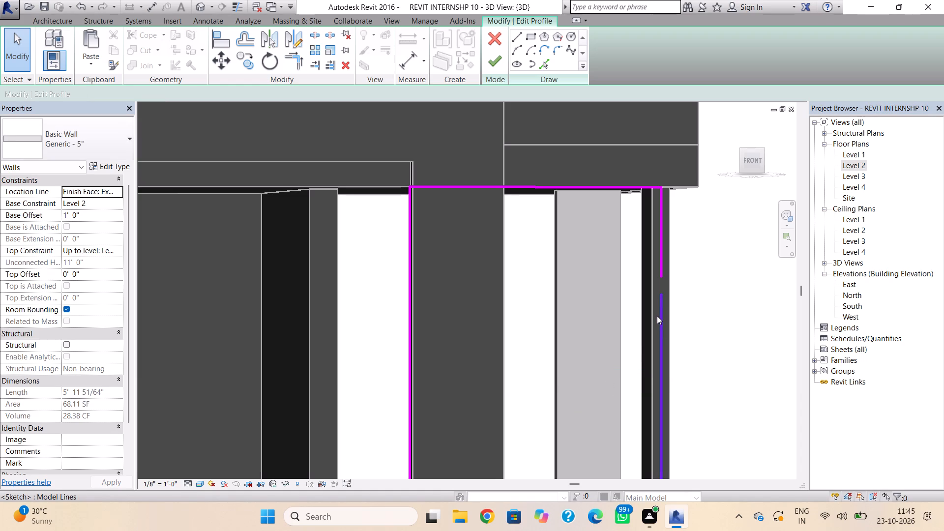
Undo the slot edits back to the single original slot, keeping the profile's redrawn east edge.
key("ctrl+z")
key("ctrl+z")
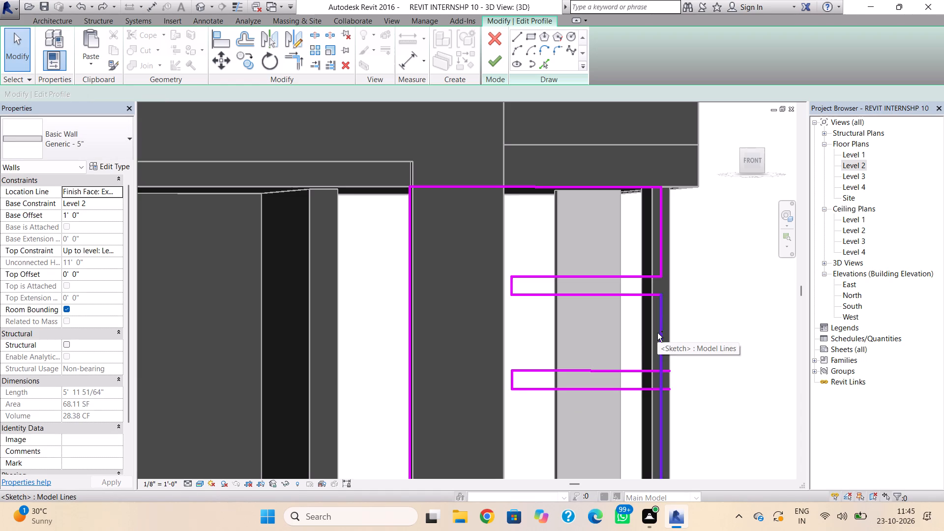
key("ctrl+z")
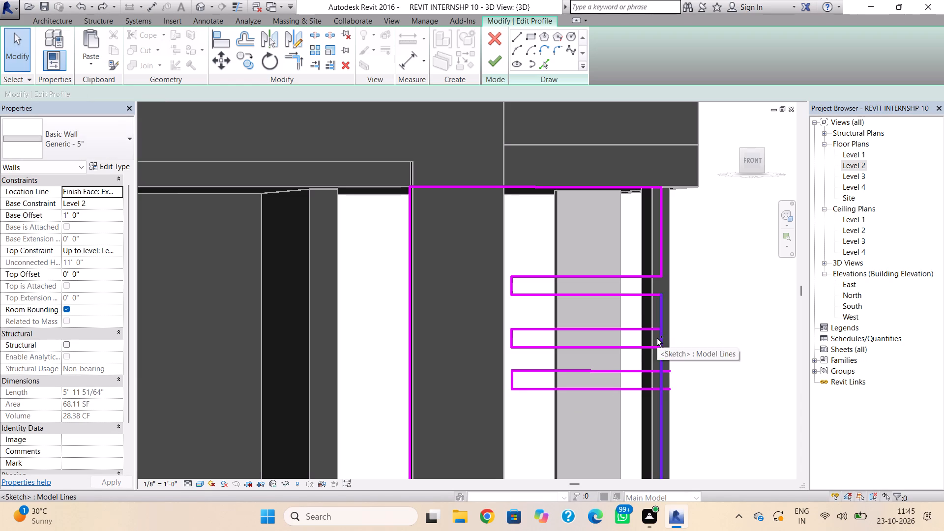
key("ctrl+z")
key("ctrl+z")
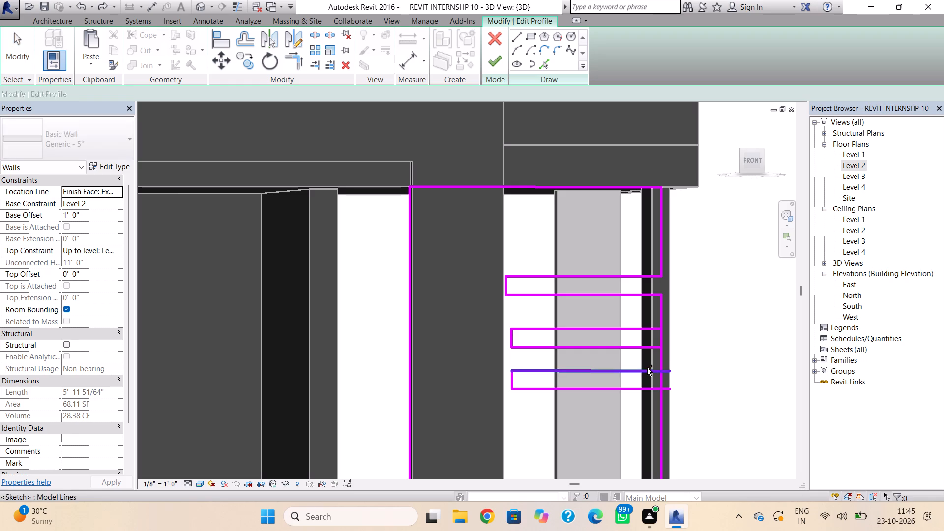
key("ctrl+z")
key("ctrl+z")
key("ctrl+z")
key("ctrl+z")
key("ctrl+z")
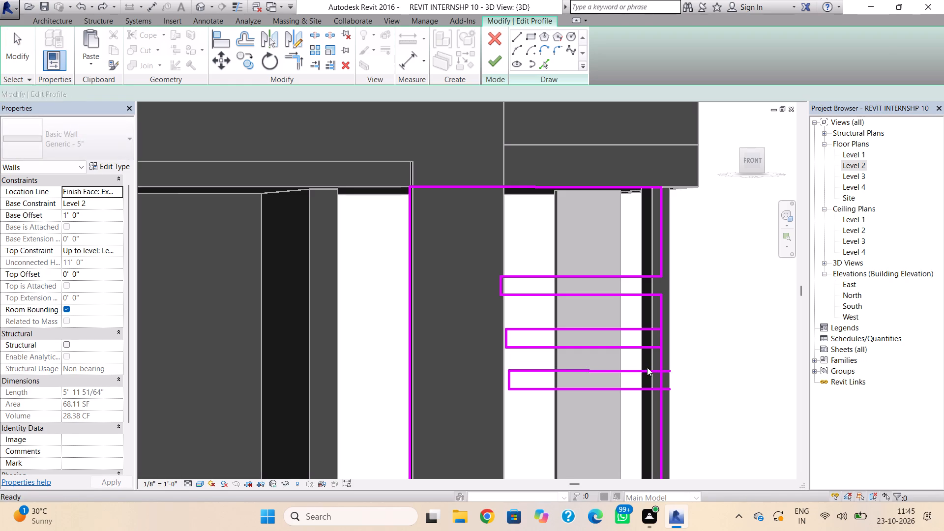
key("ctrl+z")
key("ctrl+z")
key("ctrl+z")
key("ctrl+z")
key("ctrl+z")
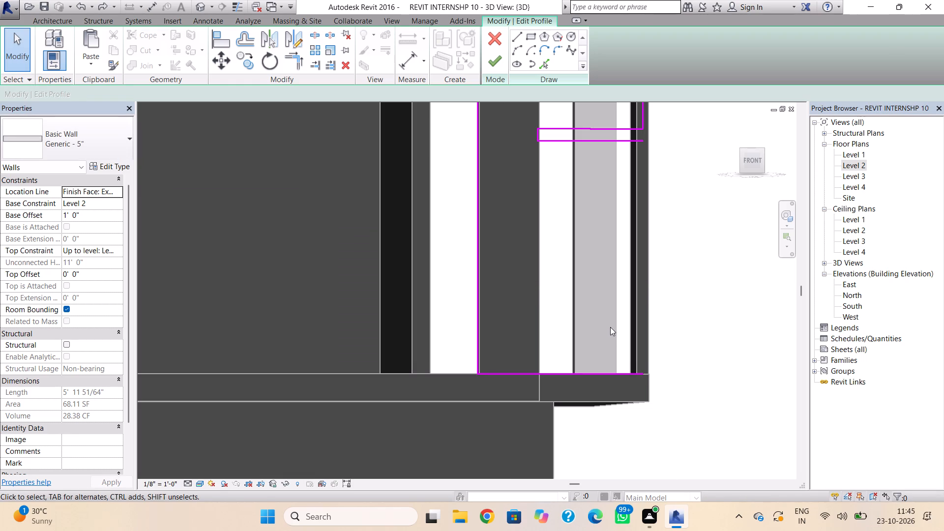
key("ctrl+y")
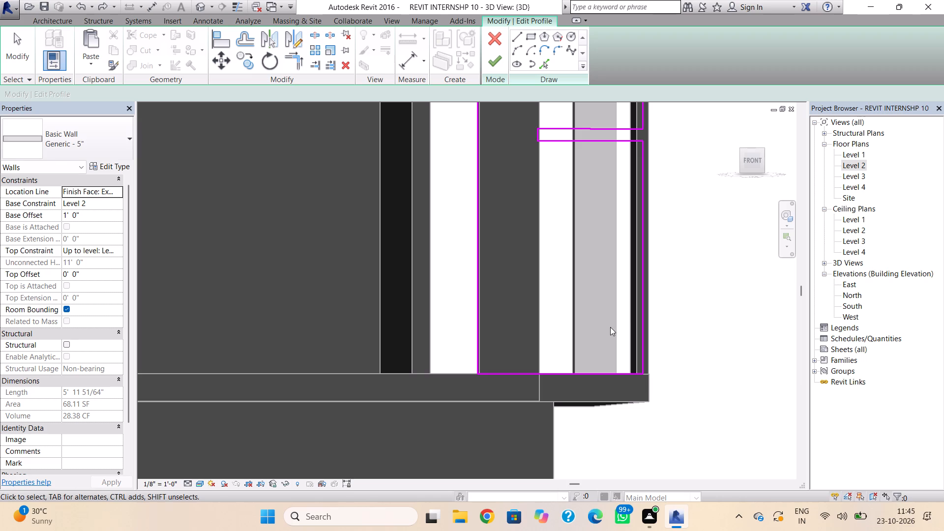
Move the slot's short west edge slightly east, just clear of the frame's outer edge.
middle_click_drag(623, 235, 597, 437)
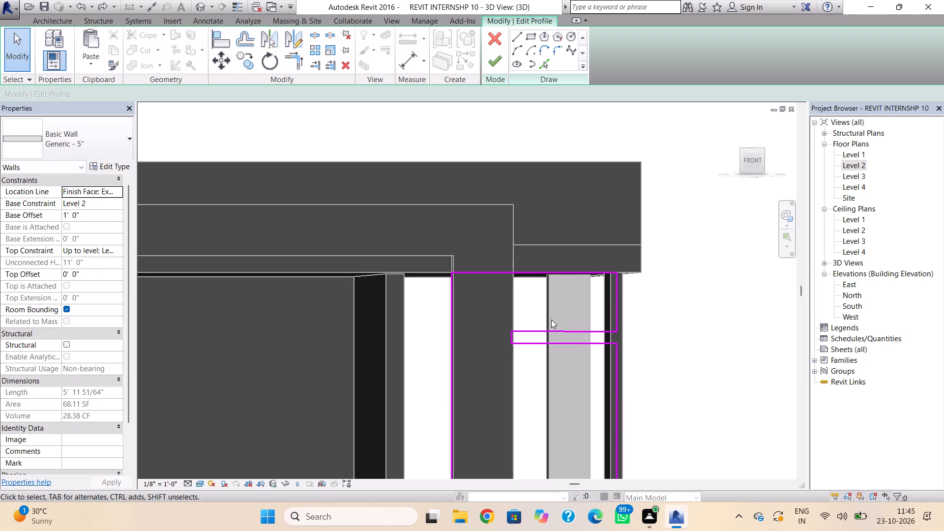
scroll(550, 320, "up", 2)
left_click(497, 340)
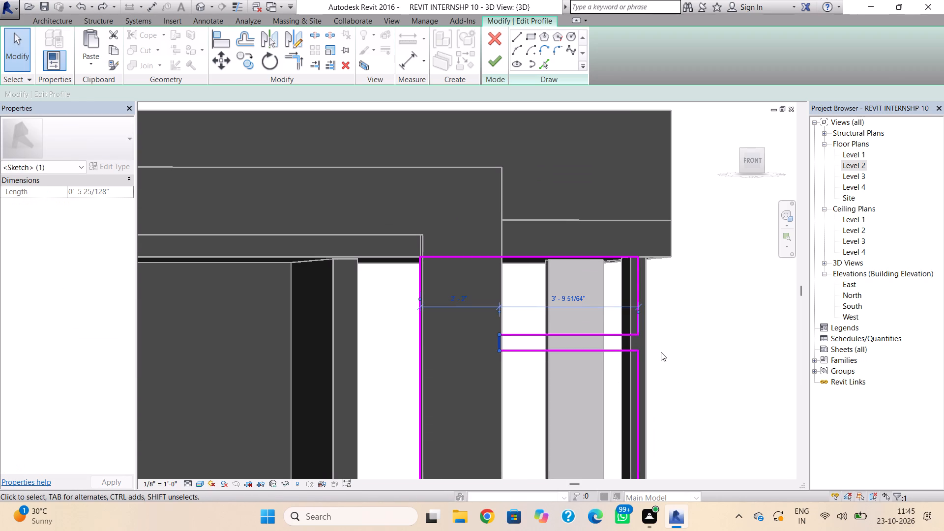
key("Right")
key("Right")
key("Right")
left_click(577, 385)
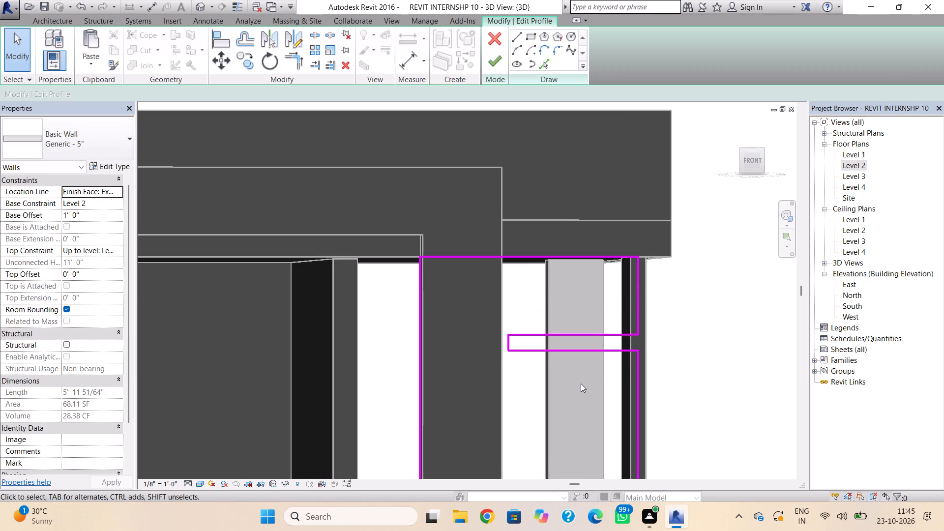
Copy the shortened slot's three lines and paste a copy directly below, aligned with the original.
left_click_drag(583, 307, 508, 379)
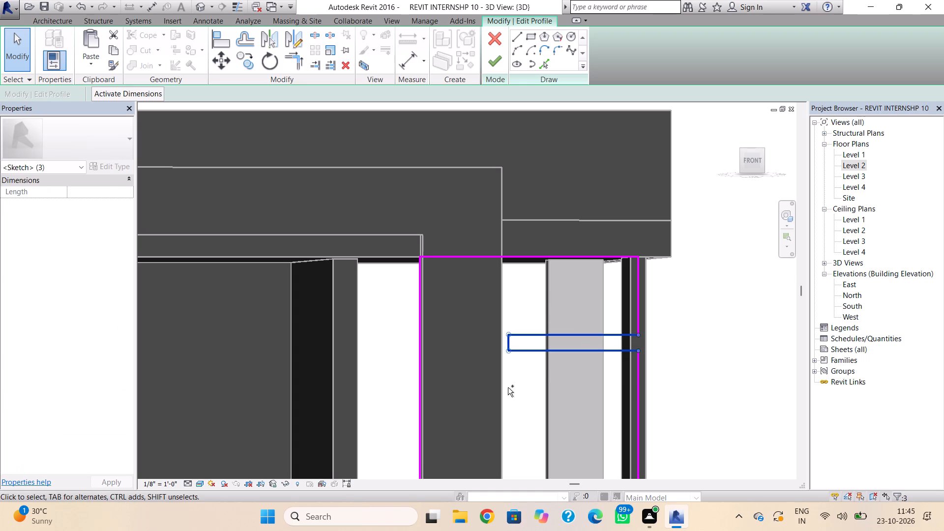
key("ctrl+c")
key("ctrl+v")
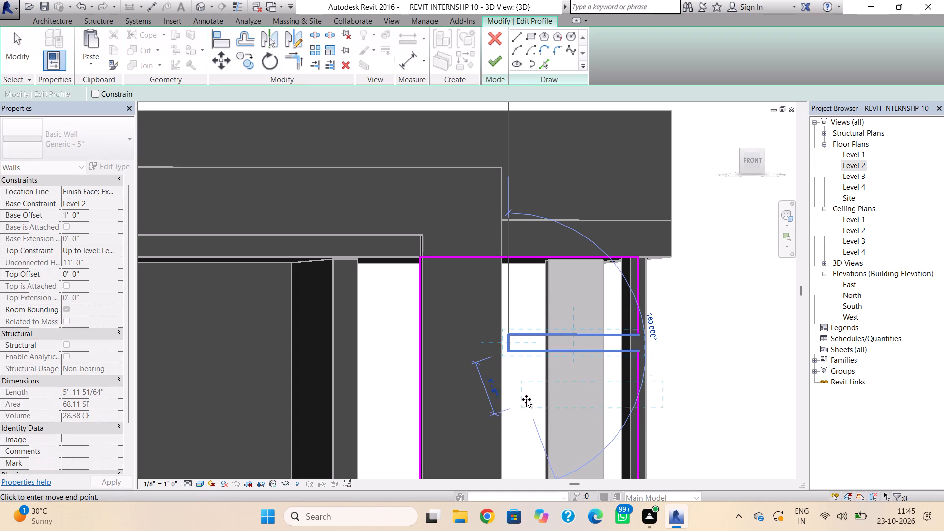
left_click(512, 385)
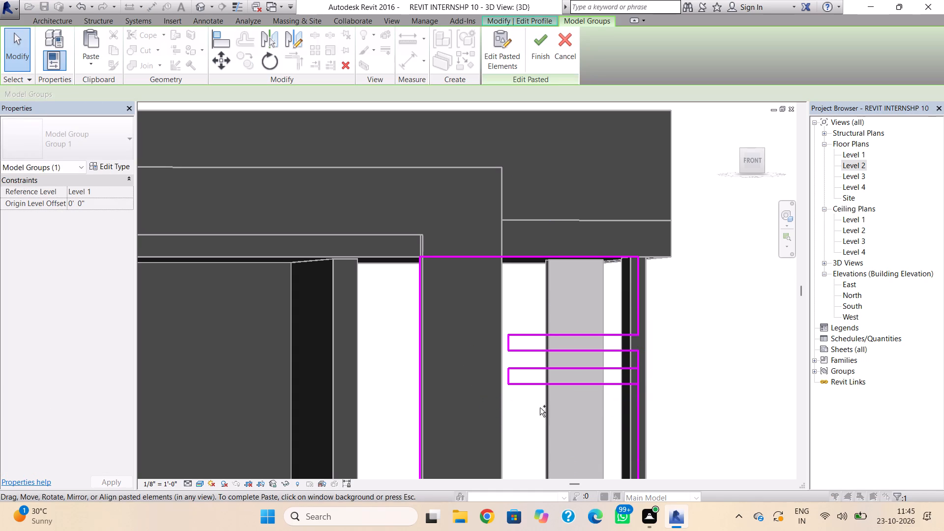
Copy the second slot's three lines and paste a third slot below it, aligned with the slots above.
key("ctrl+c")
key("ctrl+c")
left_click_drag(528, 364, 525, 366)
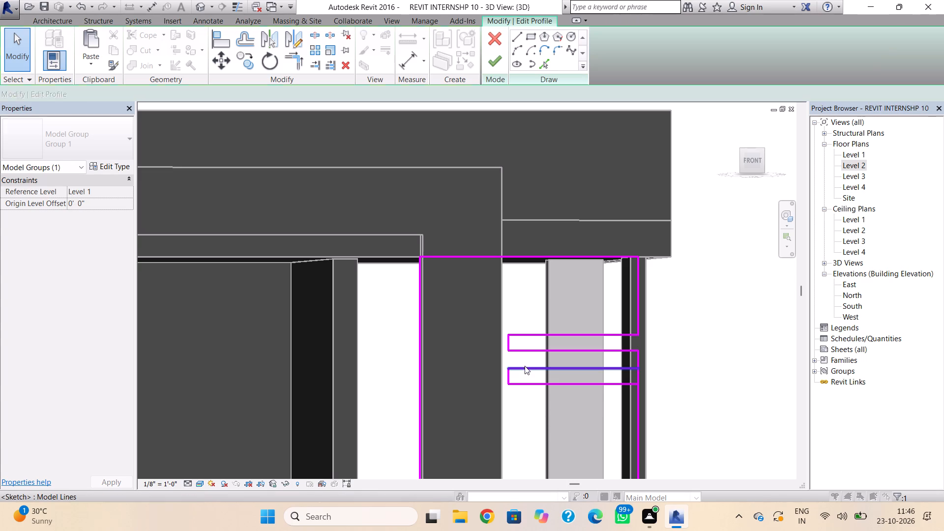
left_click_drag(525, 366, 523, 367)
left_click_drag(528, 357, 507, 397)
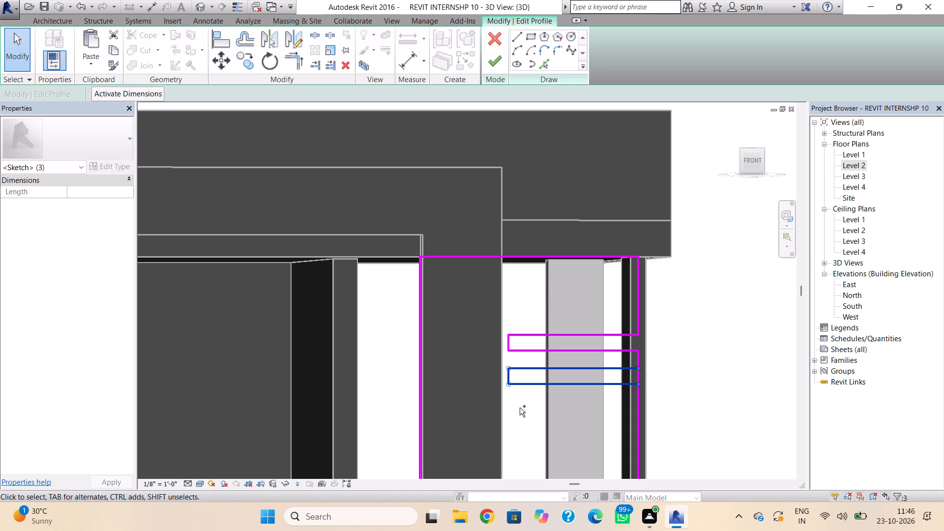
key("ctrl+c")
key("ctrl+v")
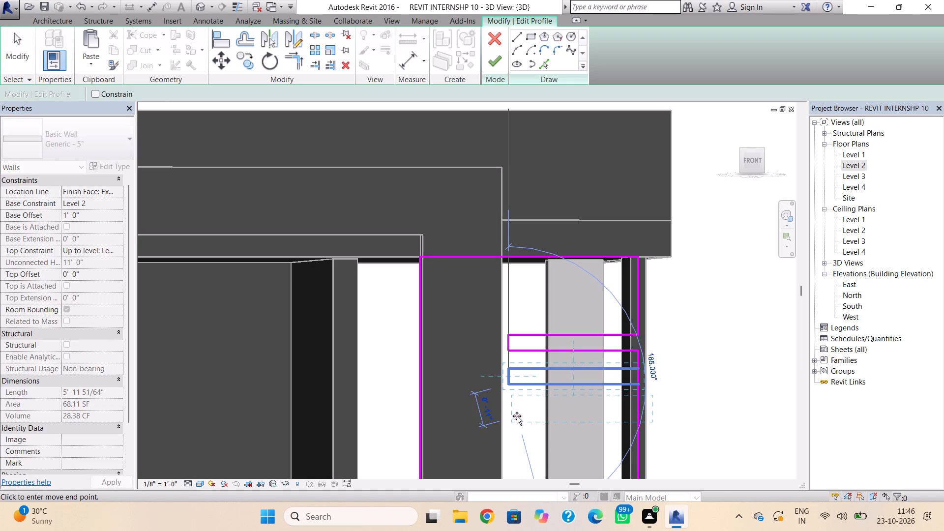
left_click(515, 418)
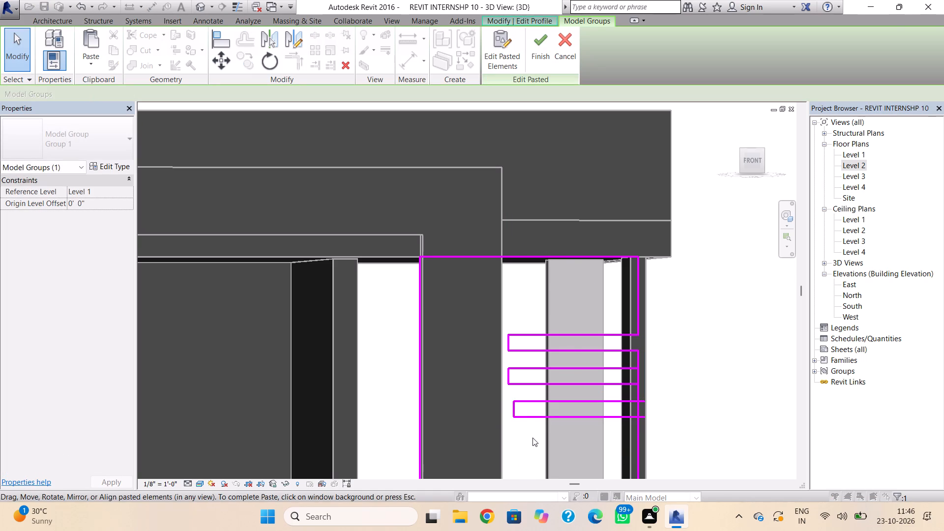
left_click_drag(529, 391, 506, 434)
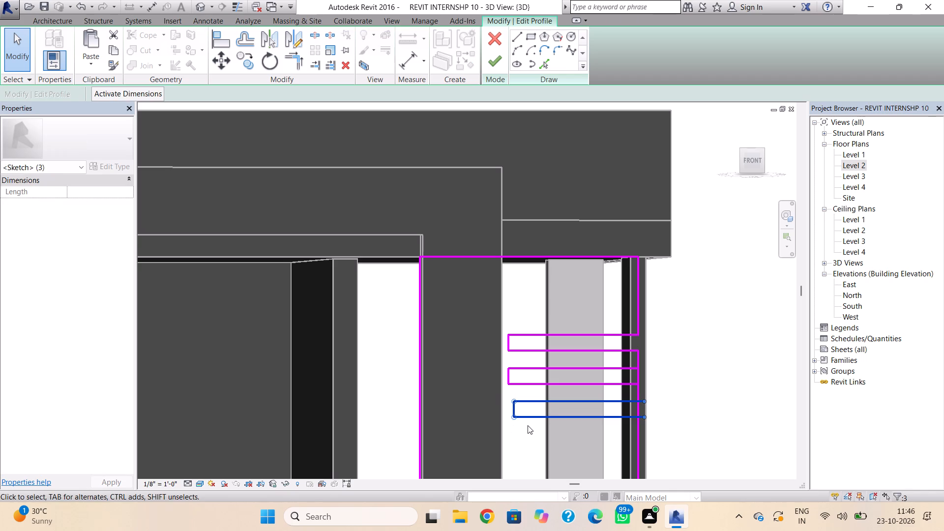
key("Delete")
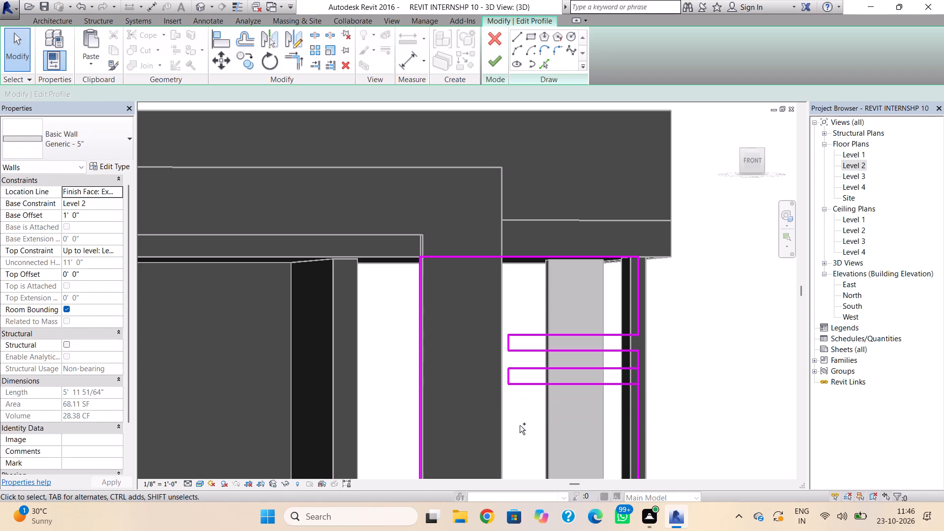
key("ctrl+v")
left_click(511, 425)
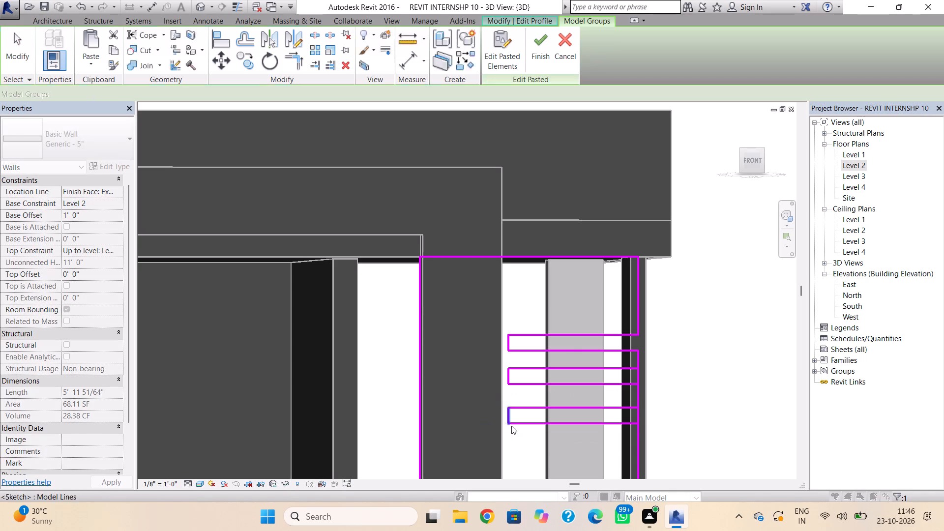
Paste four more copies of the slot down the profile at similar spacing, keeping their west ends aligned.
middle_click_drag(559, 441, 567, 388)
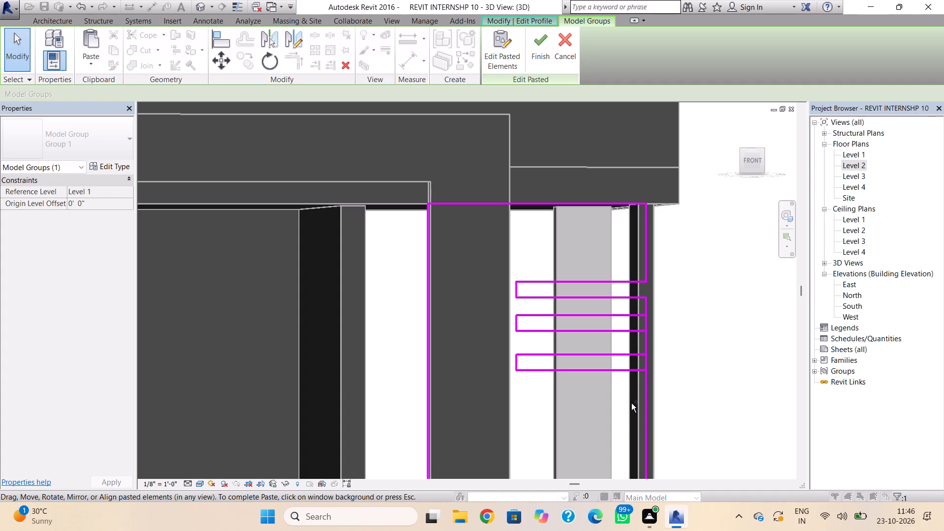
key("ctrl+v")
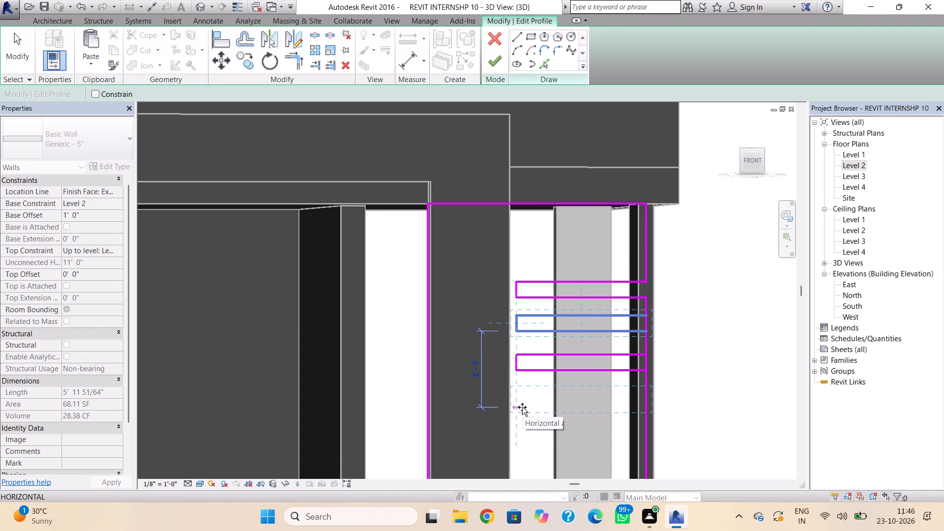
left_click(522, 407)
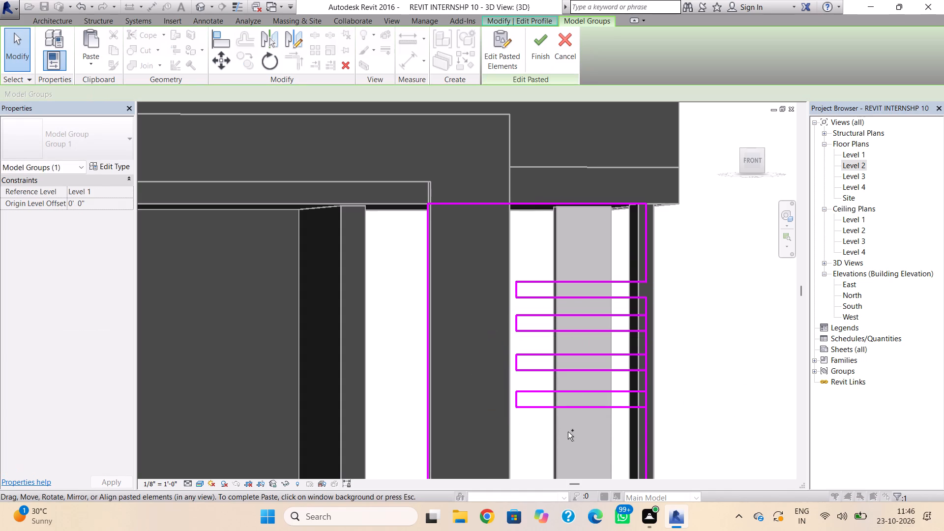
key("ctrl+v")
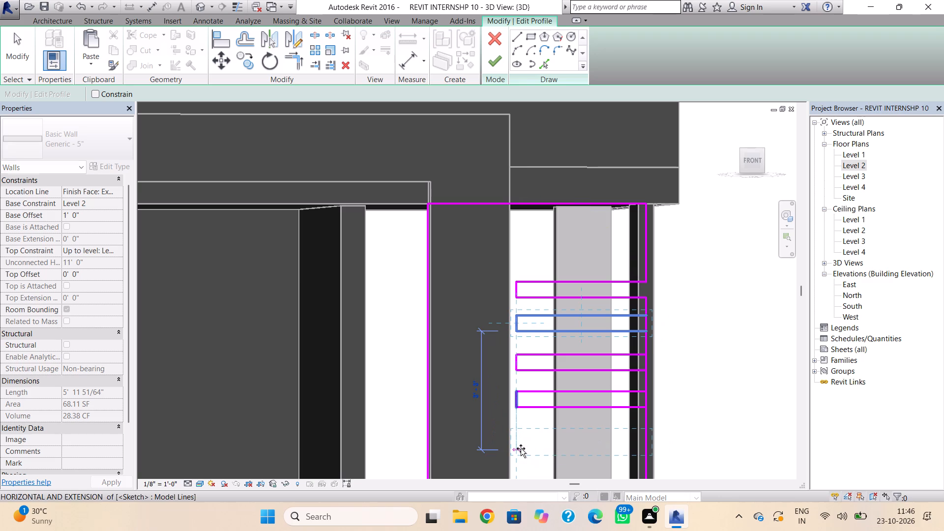
left_click(521, 443)
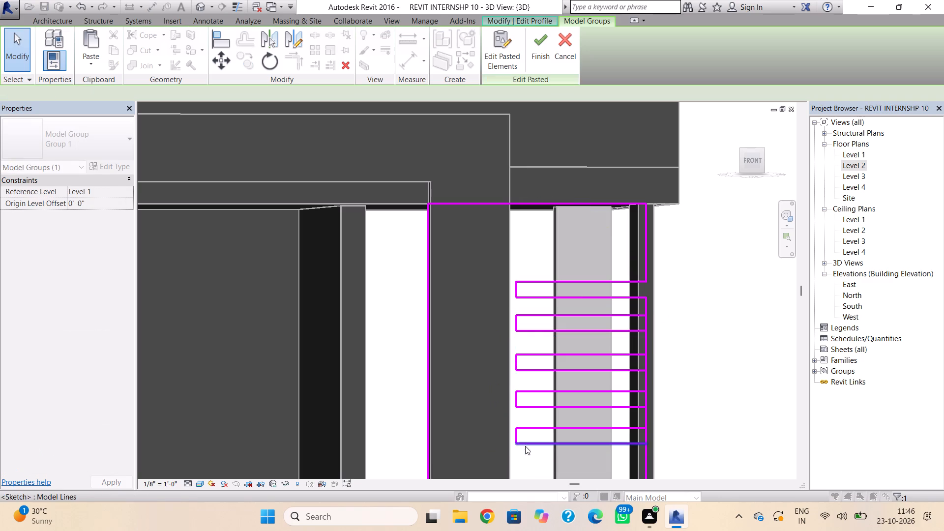
scroll(531, 453, "down", 1)
middle_click_drag(531, 453, 542, 349)
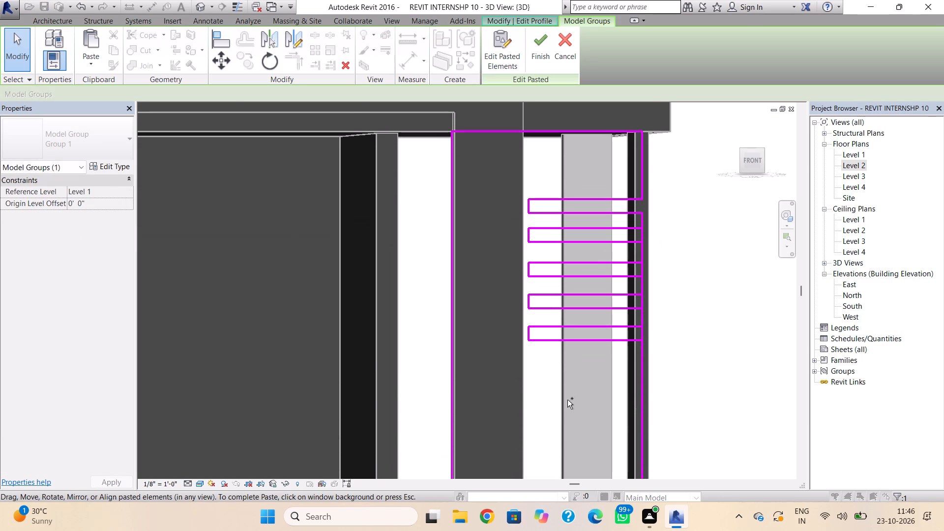
key("ctrl+c")
key("ctrl+v")
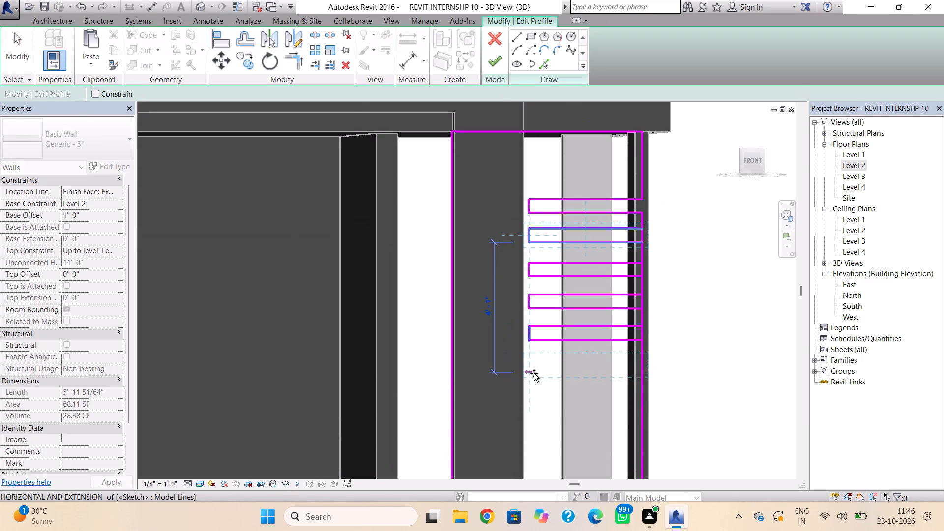
left_click(534, 373)
key("ctrl+v")
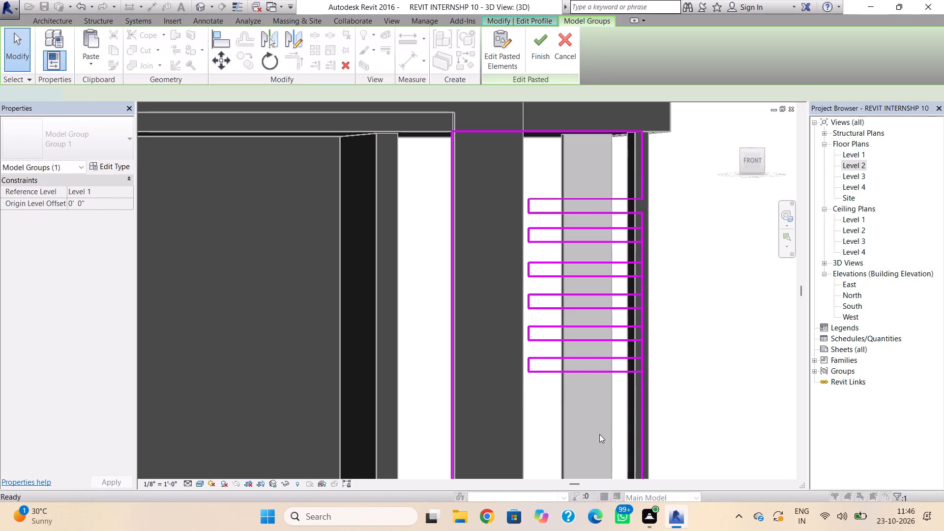
left_click(531, 409)
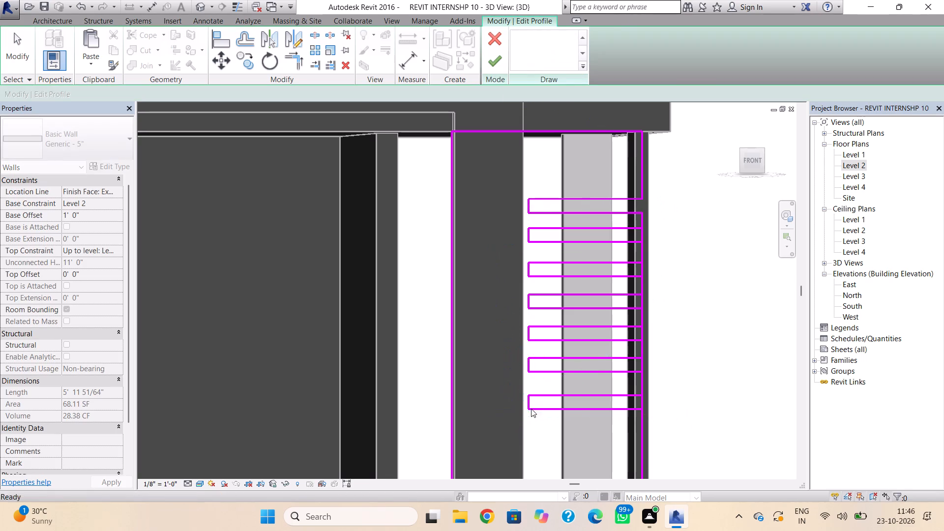
key("Escape")
Delete the profile's long vertical east edge line running down from the first slot.
scroll(486, 332, "up", 2)
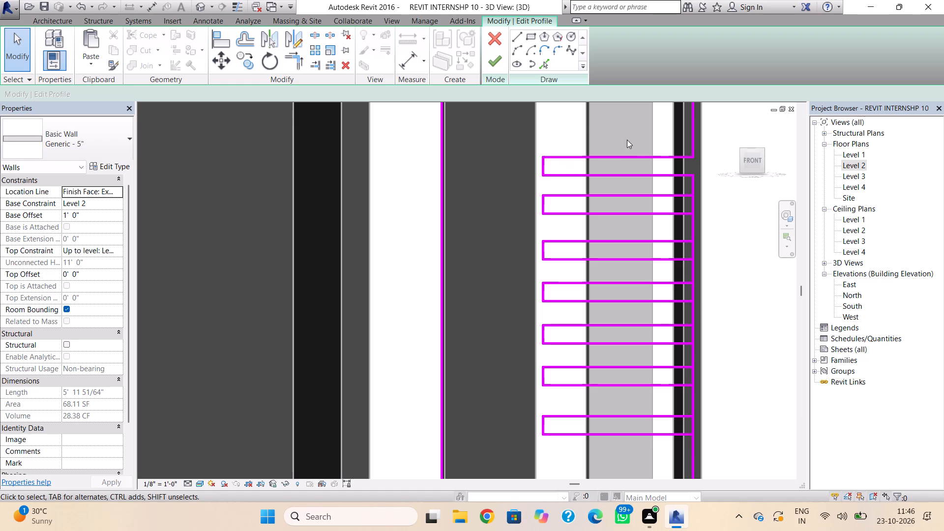
left_click(692, 206)
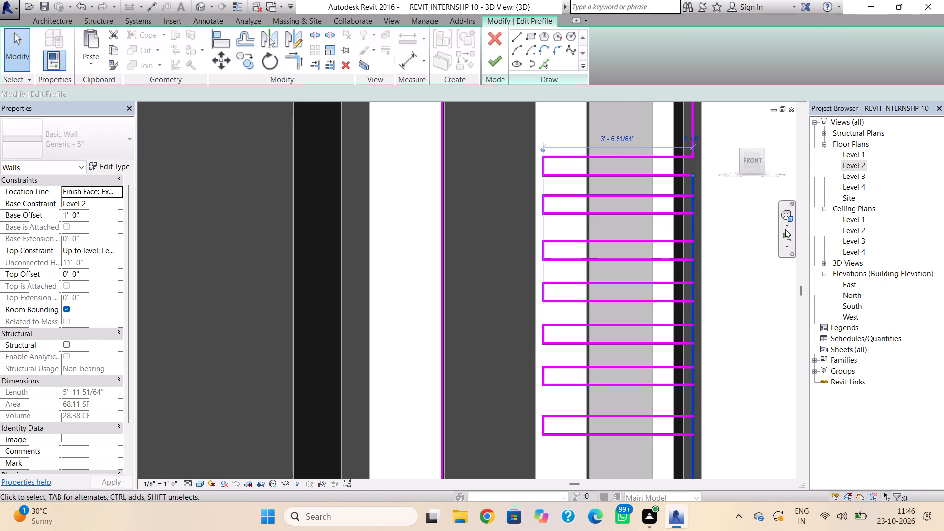
key("Delete")
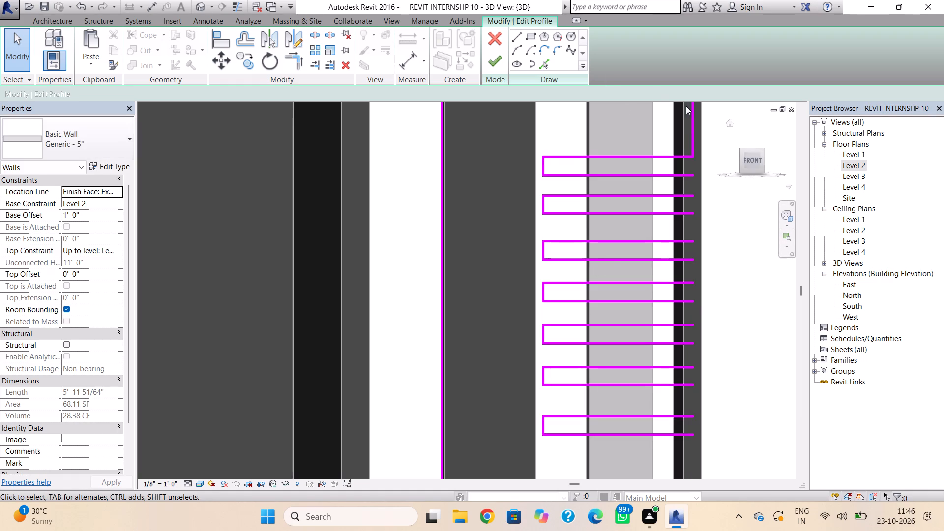
Draw short vertical east edge lines joining the first slot to the second and the second to the third.
left_click(517, 41)
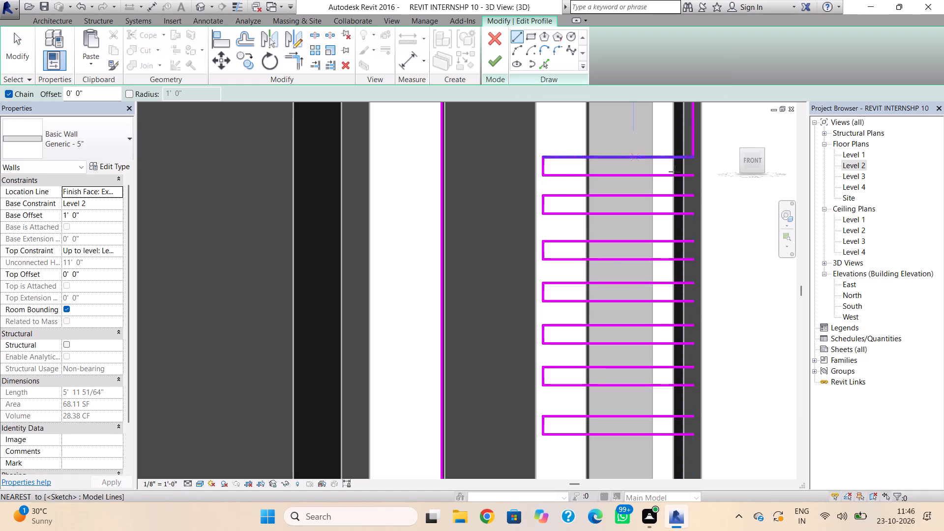
scroll(703, 193, "up", 4)
left_click(689, 164)
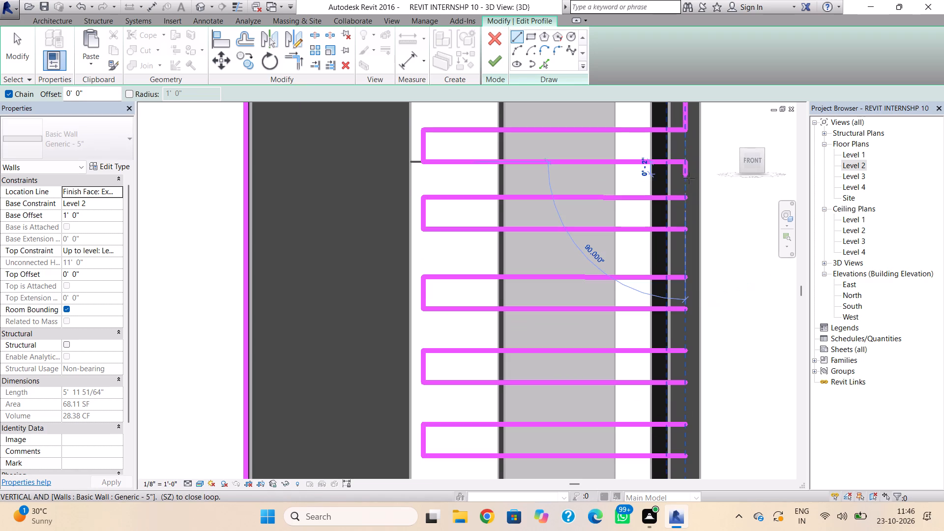
left_click(687, 194)
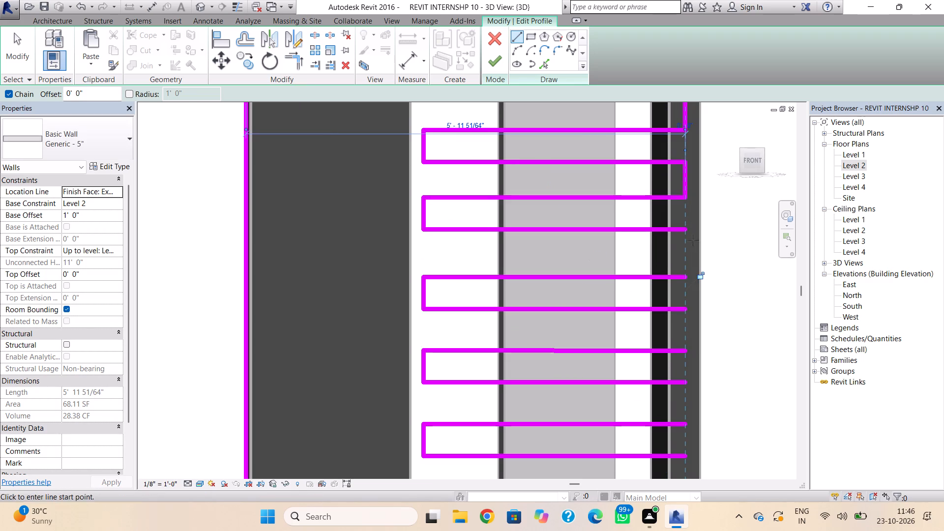
left_click(689, 231)
left_click(687, 278)
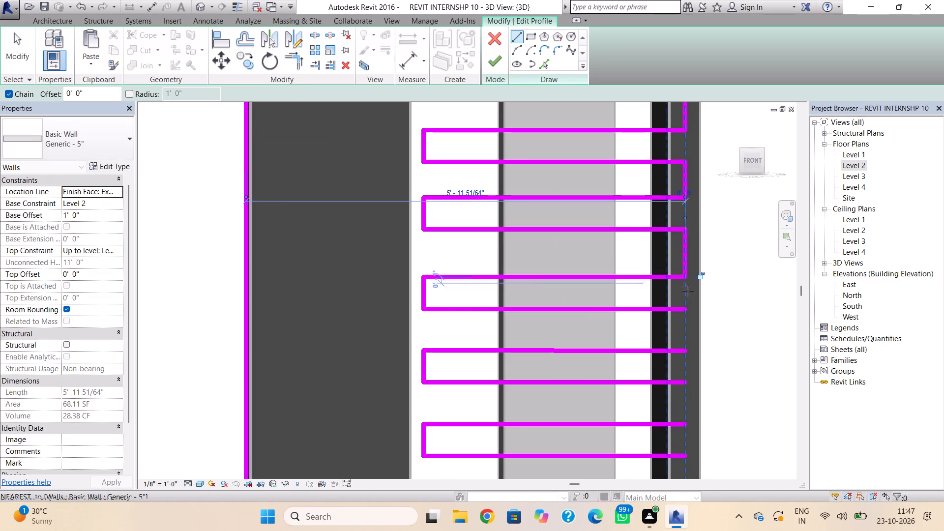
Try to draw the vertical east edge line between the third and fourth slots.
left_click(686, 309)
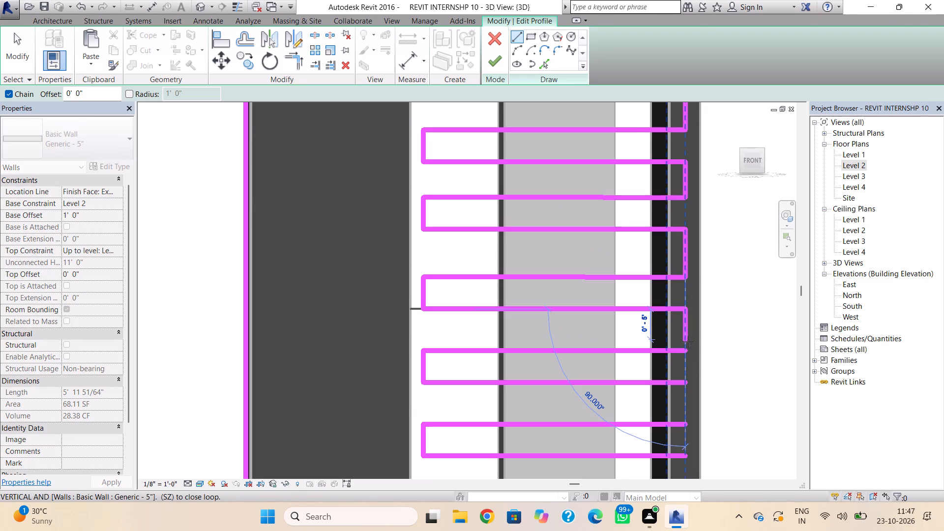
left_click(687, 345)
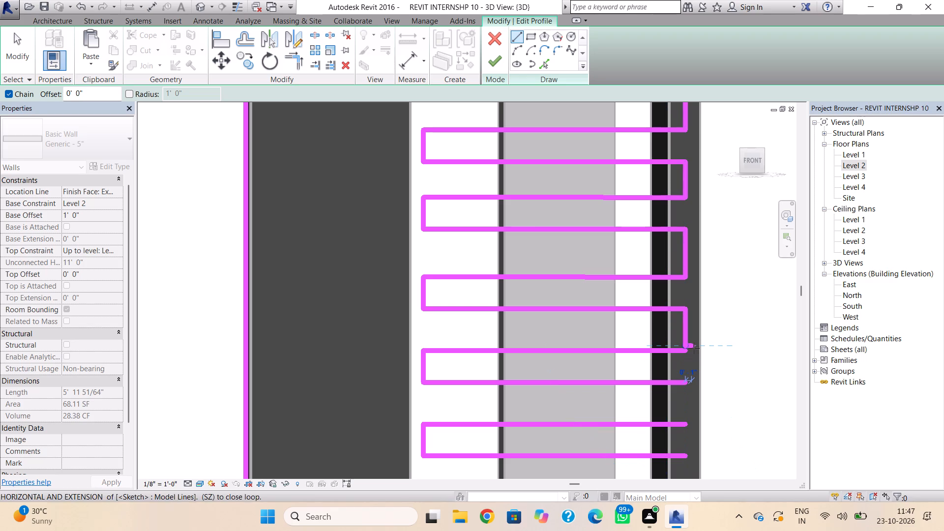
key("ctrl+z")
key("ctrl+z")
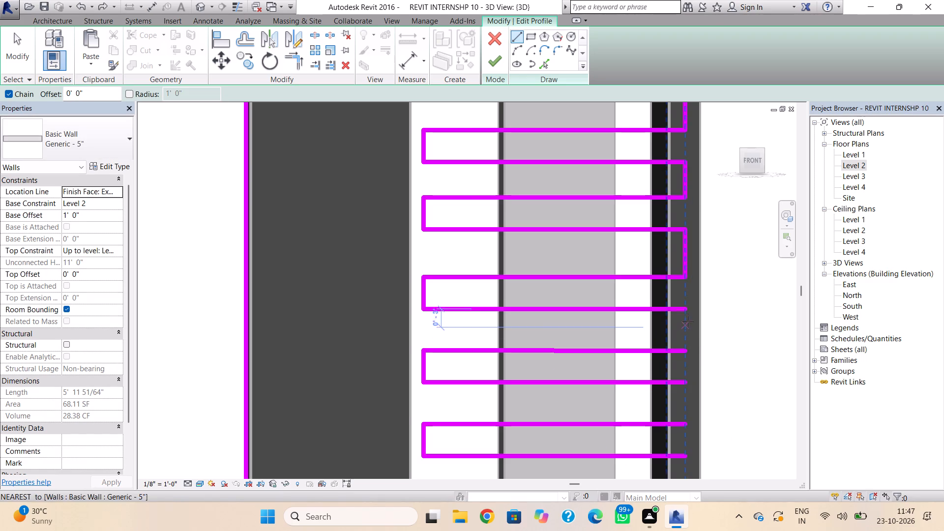
Draw short vertical east edge lines joining each slot to the one below, from the third slot down to the seventh.
left_click(686, 309)
left_click(690, 347)
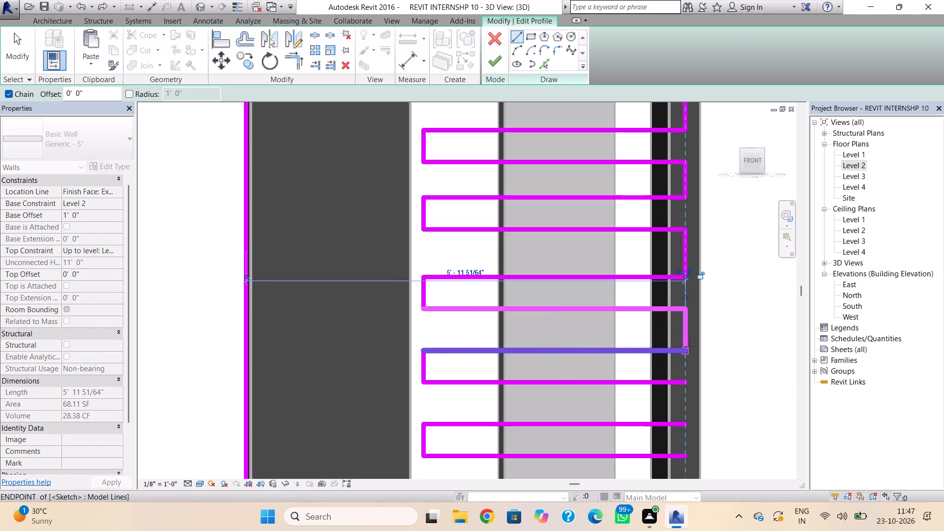
middle_click_drag(692, 359, 693, 272)
left_click(690, 293)
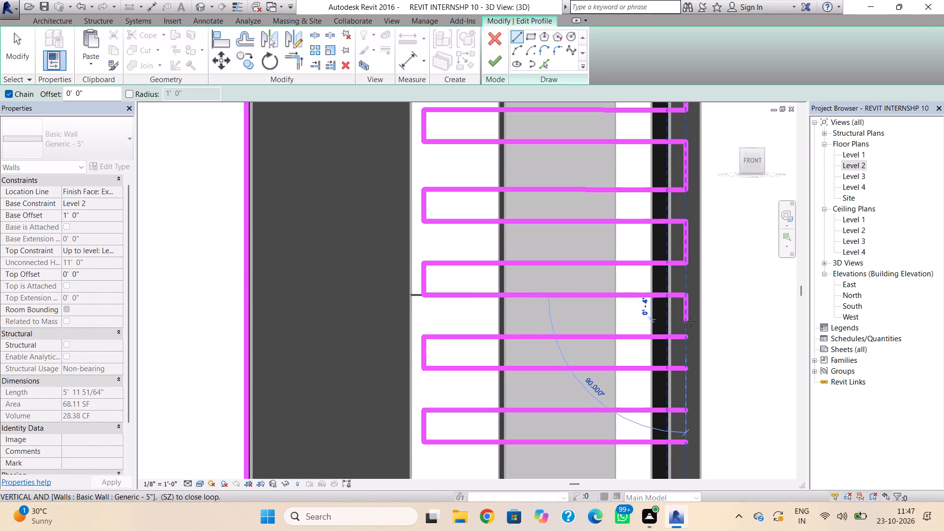
left_click(688, 338)
scroll(677, 395, "down", 1)
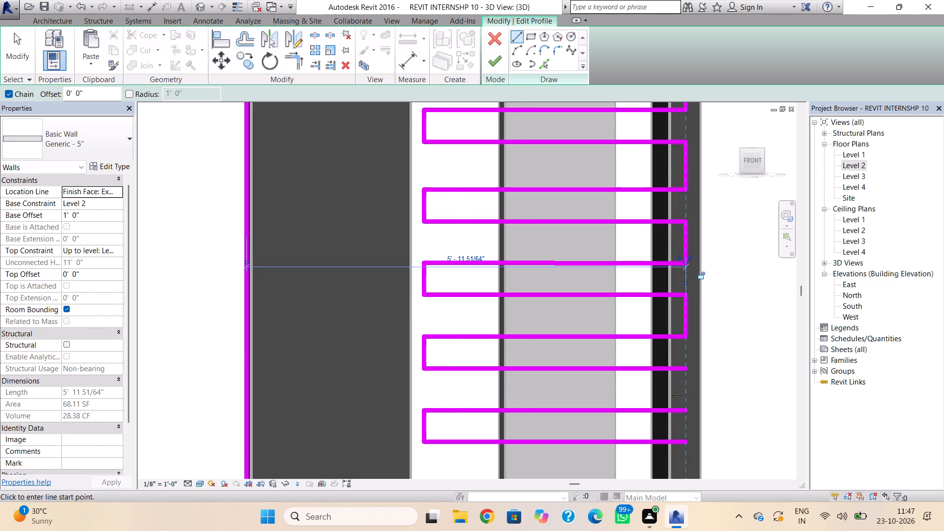
middle_click_drag(677, 395, 629, 345)
left_click(640, 318)
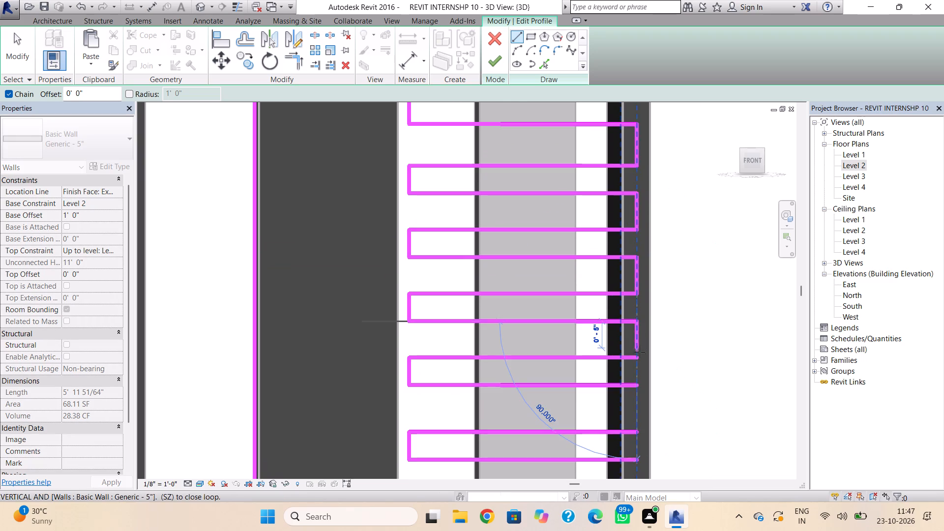
left_click(640, 354)
middle_click_drag(657, 365, 663, 293)
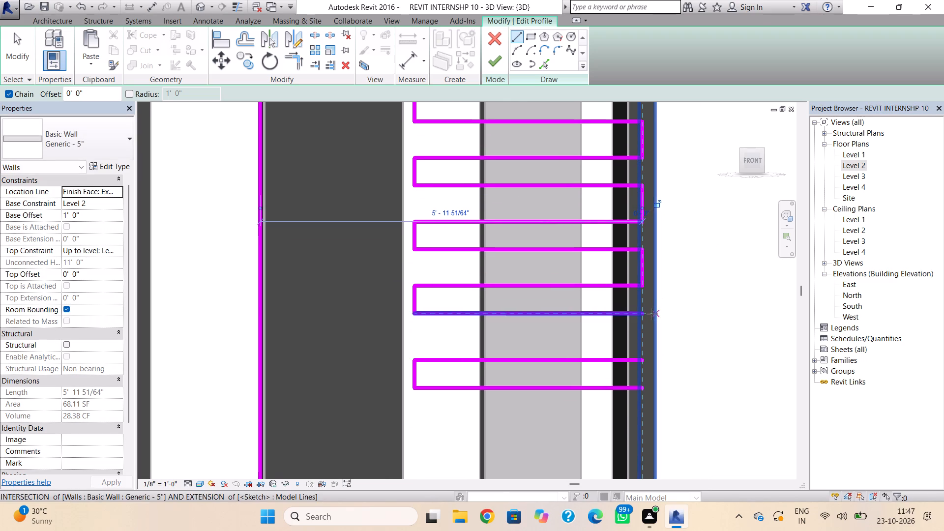
left_click(652, 314)
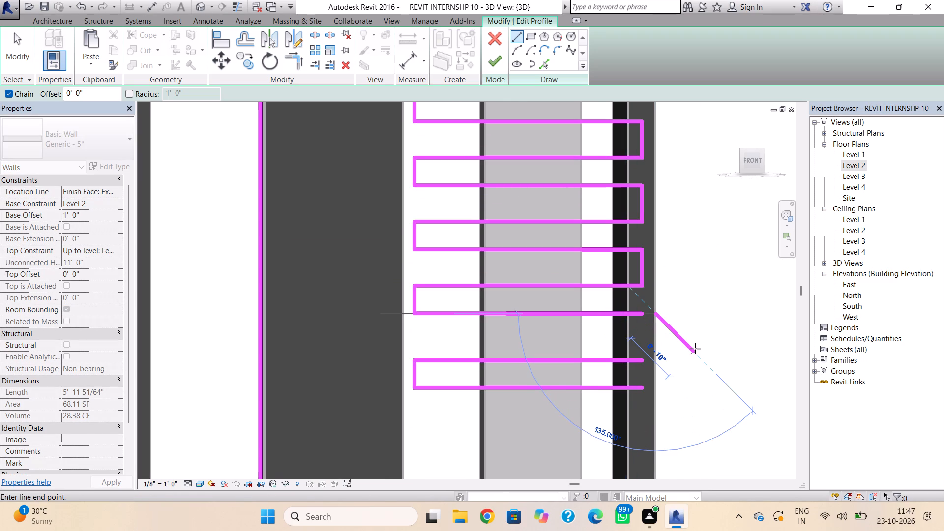
key("ctrl+z")
left_click(644, 313)
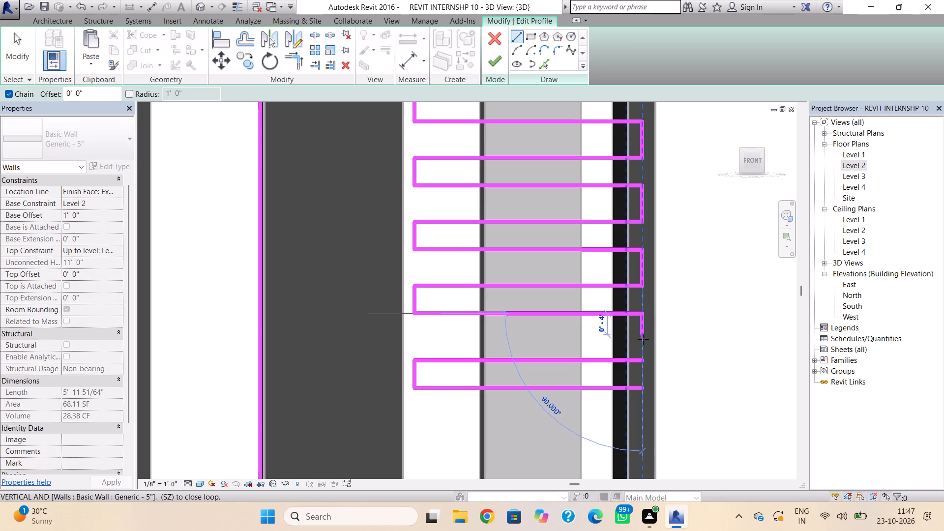
left_click(644, 357)
Draw the vertical east edge line from the seventh slot's lower line down to the profile's bottom edge, closing the outline.
middle_click_drag(660, 375, 645, 310)
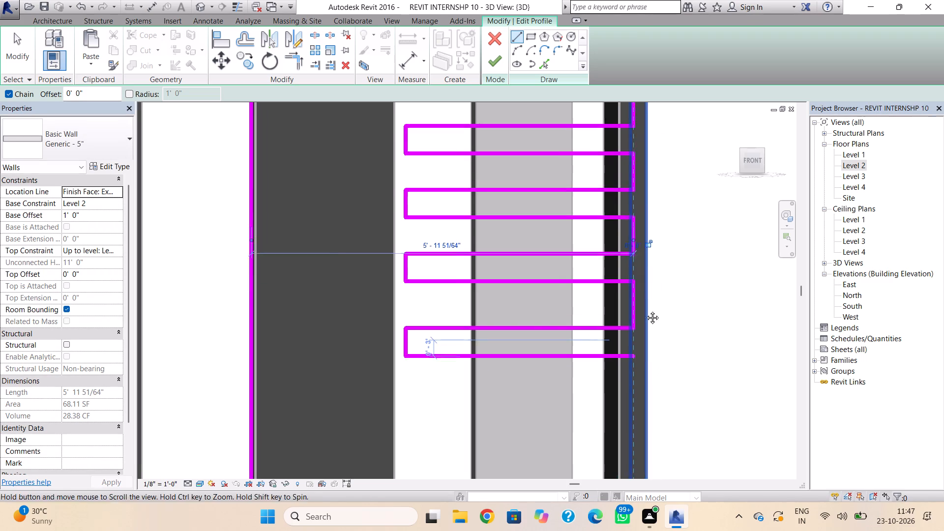
middle_click_drag(645, 310, 643, 231)
left_click(629, 245)
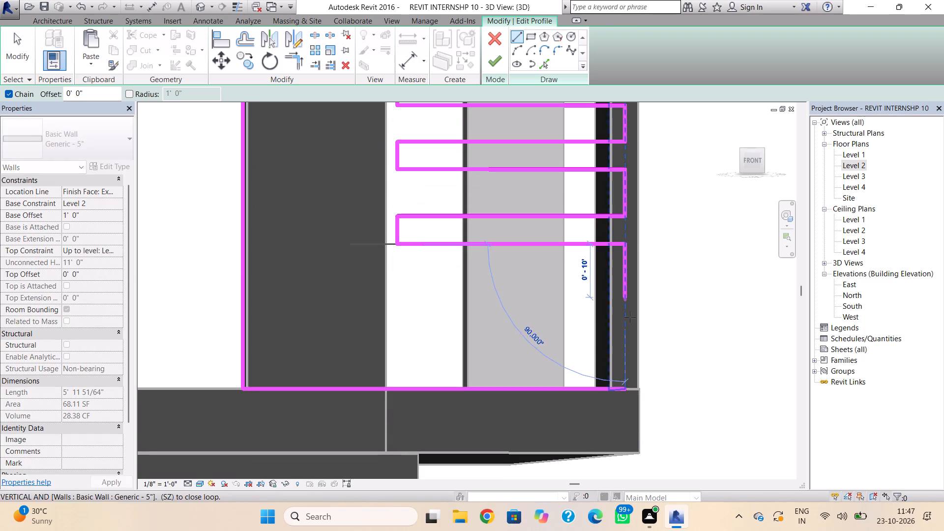
left_click(627, 386)
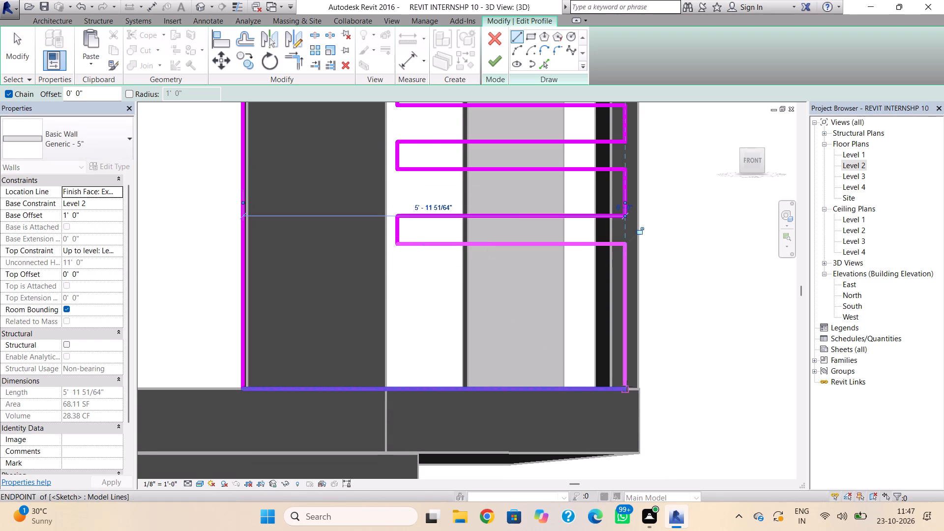
scroll(732, 313, "down", 1)
middle_click_drag(730, 369, 707, 431)
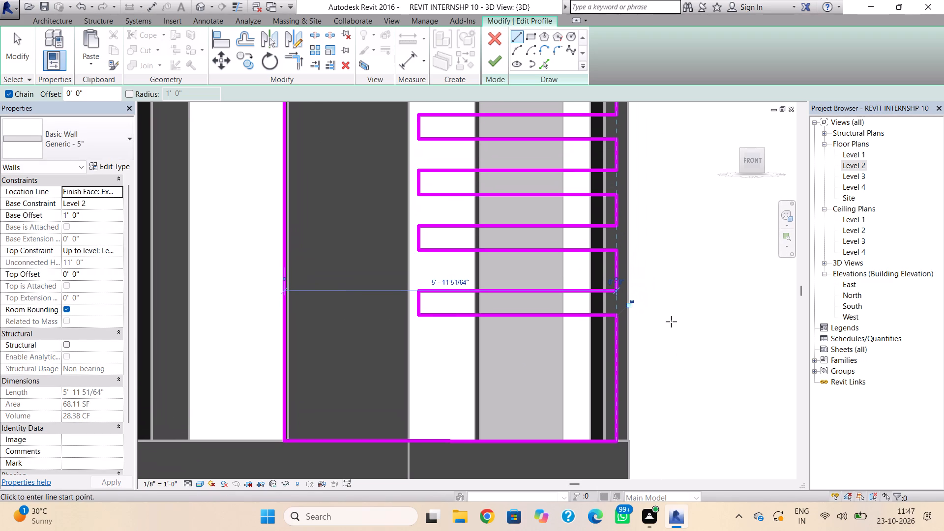
key("Escape")
key("Escape")
Nudge the seventh slot's top and bottom lines upward so its top sits about 6 103/128" below the sixth slot.
left_click(588, 291)
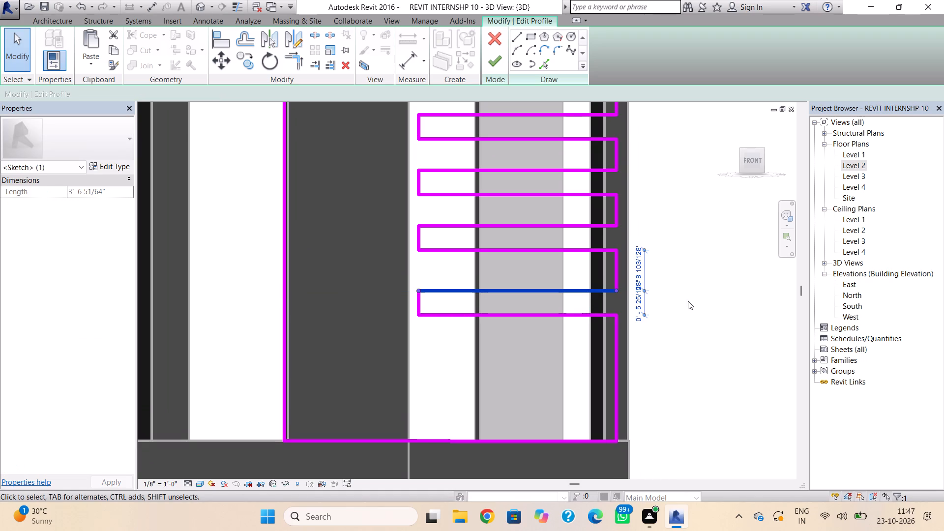
key("Up")
key("Up")
left_click(588, 320)
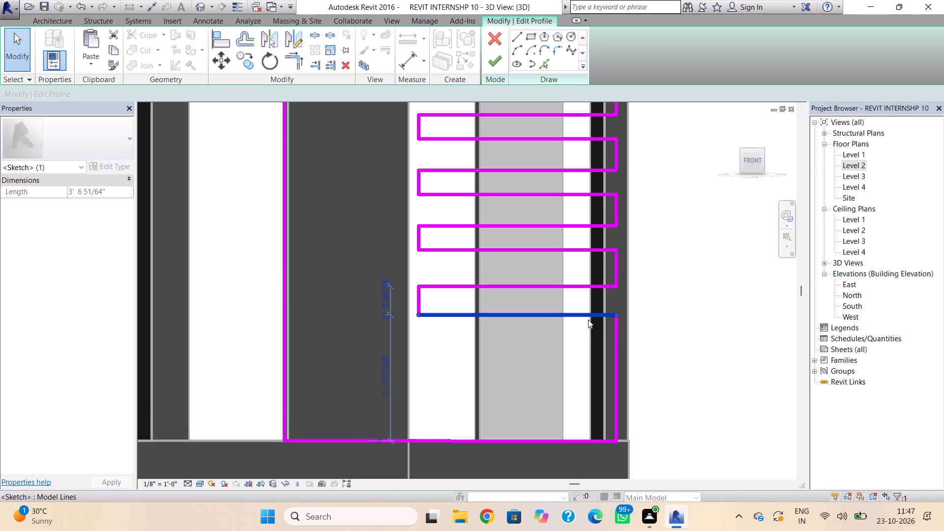
key("Up")
left_click(568, 244)
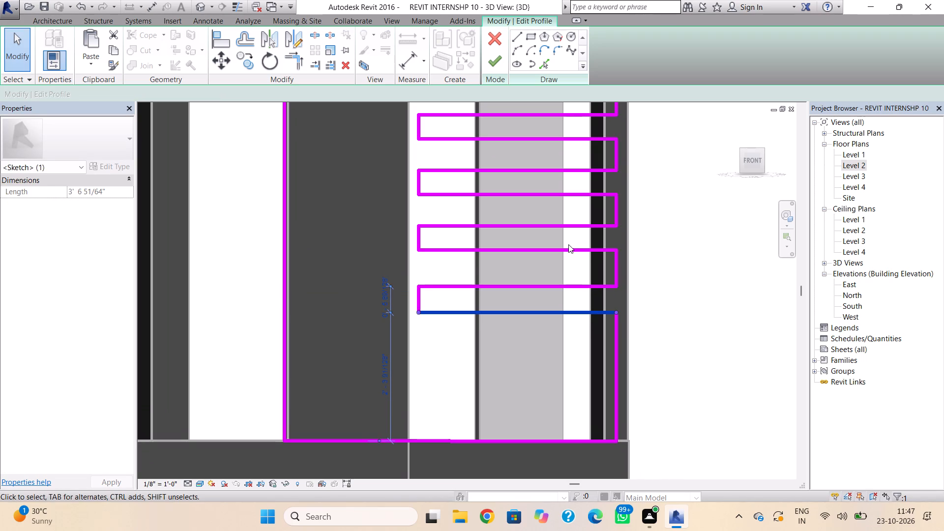
left_click(566, 285)
key("Up")
key("Up")
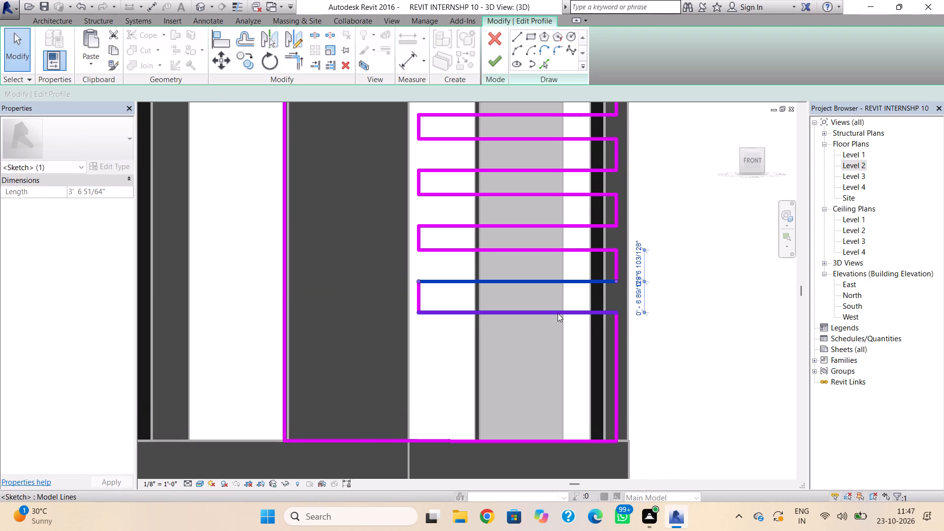
left_click(558, 313)
key("Up")
key("Up")
Nudge the third slot's top and bottom lines slightly upward to tighten its gap below the second slot.
middle_click_drag(575, 285, 577, 307)
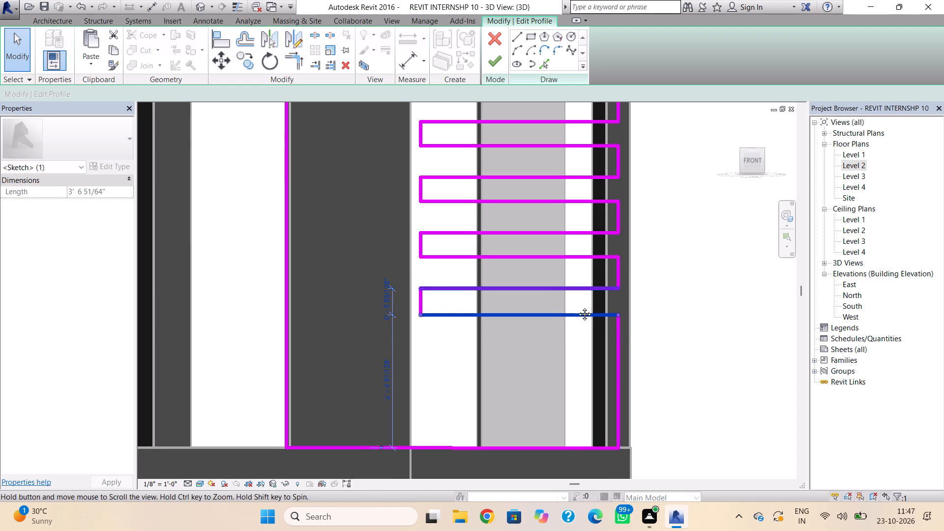
middle_click_drag(577, 307, 572, 357)
middle_click_drag(566, 298, 540, 378)
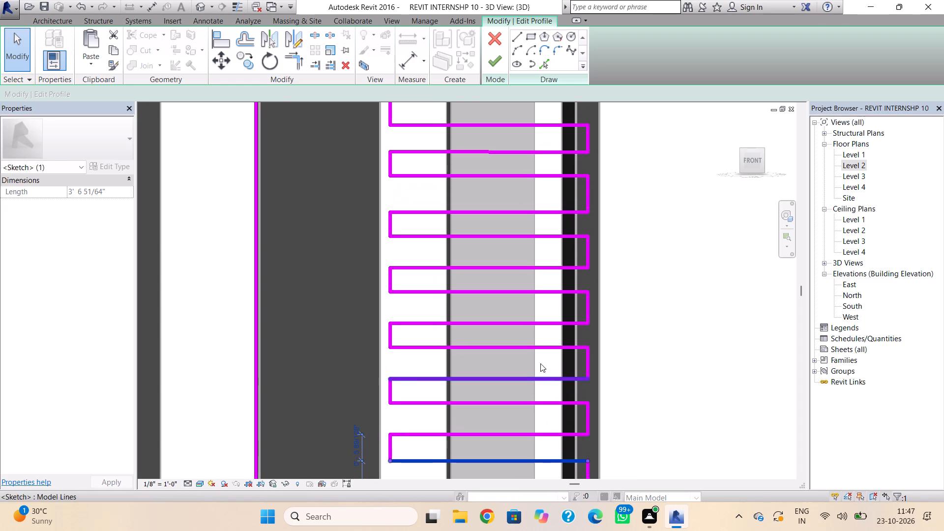
middle_click_drag(530, 261, 525, 339)
left_click(527, 292)
key("Up")
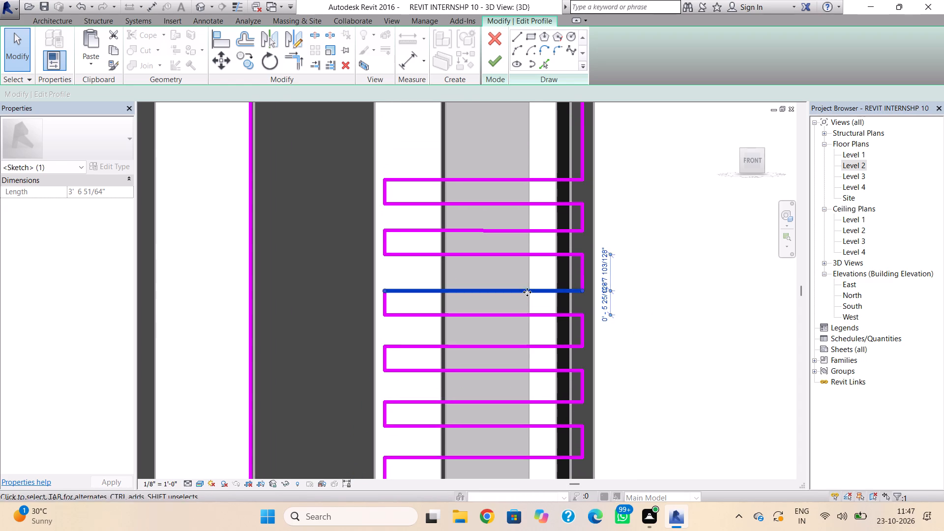
key("Up")
left_click(527, 317)
key("Up")
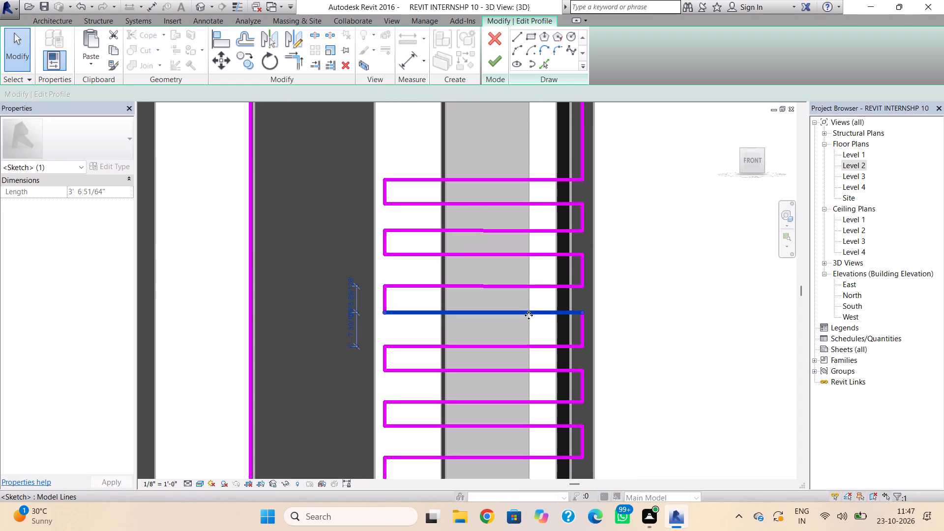
left_click(531, 339)
key("Up")
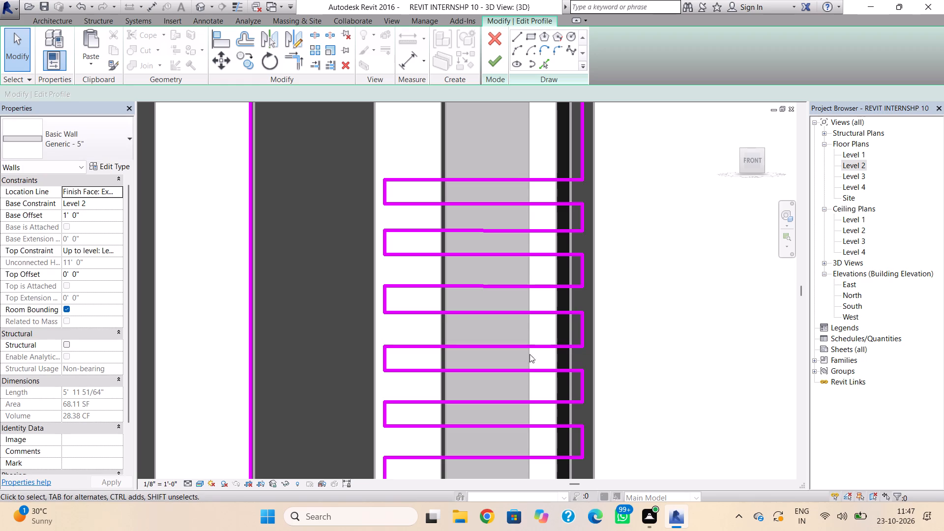
Finish the slotted front wall's profile edit.
left_click(504, 60)
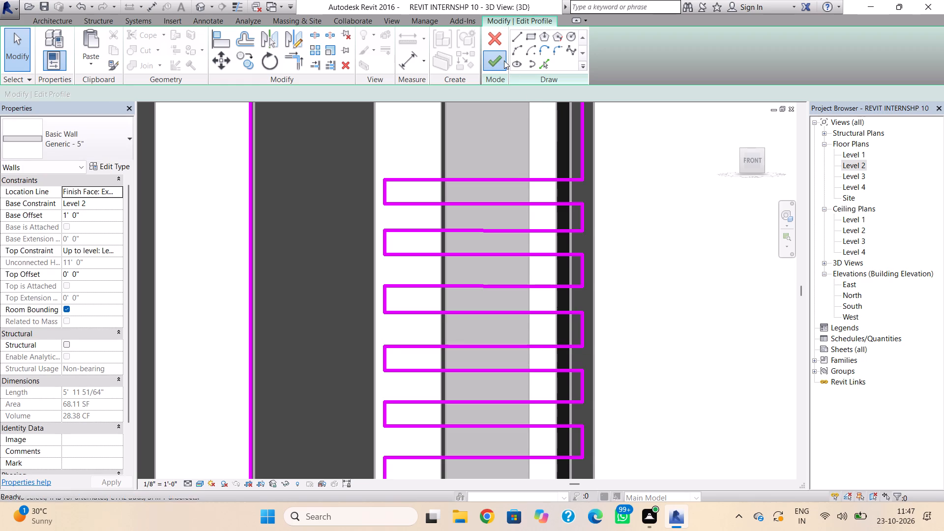
Open the profile of the side wall that meets the slotted wall's east end for editing, viewed straight on from the right.
scroll(650, 218, "down", 2)
right_click_drag(650, 220, 581, 237, "shift")
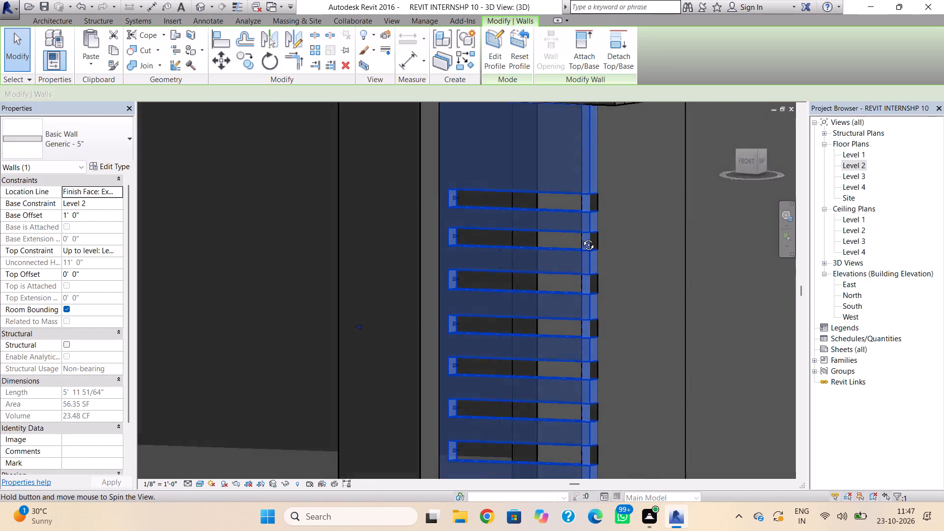
right_click_drag(581, 237, 508, 238, "shift")
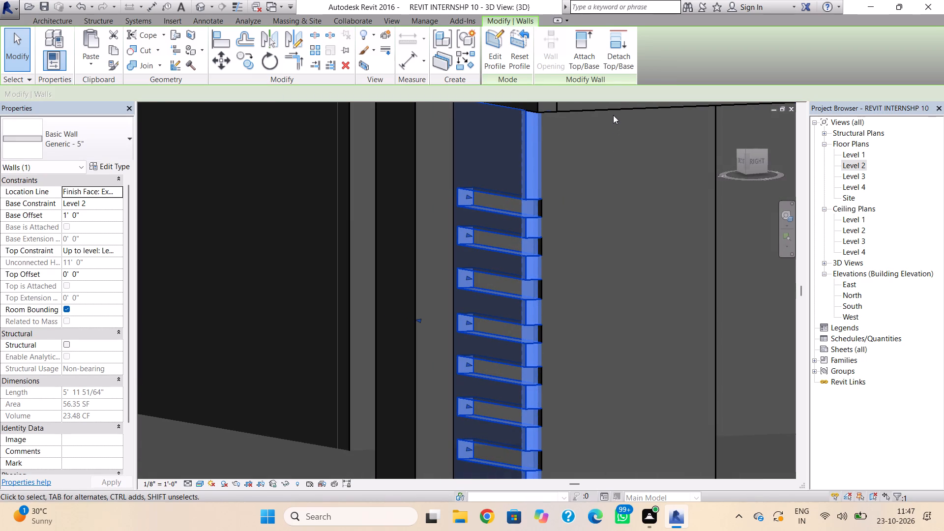
double_click(613, 112)
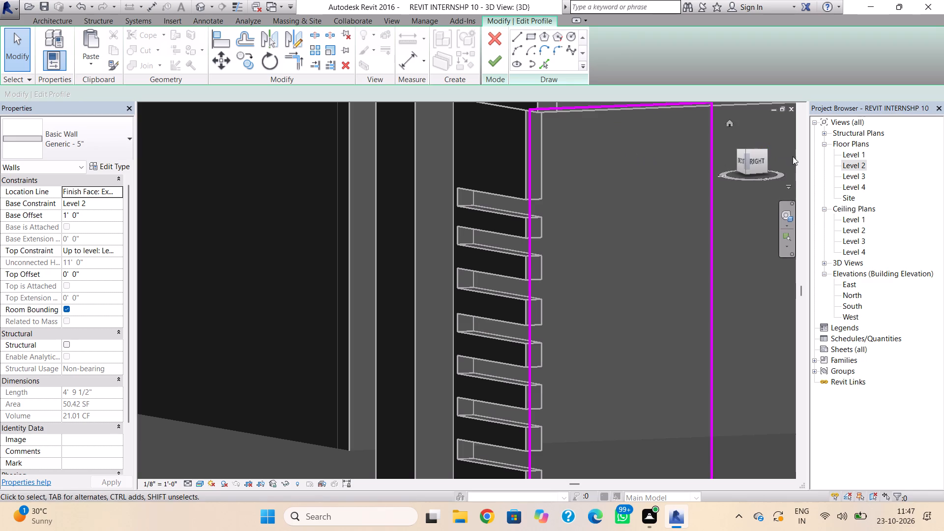
left_click(755, 162)
scroll(428, 261, "up", 4)
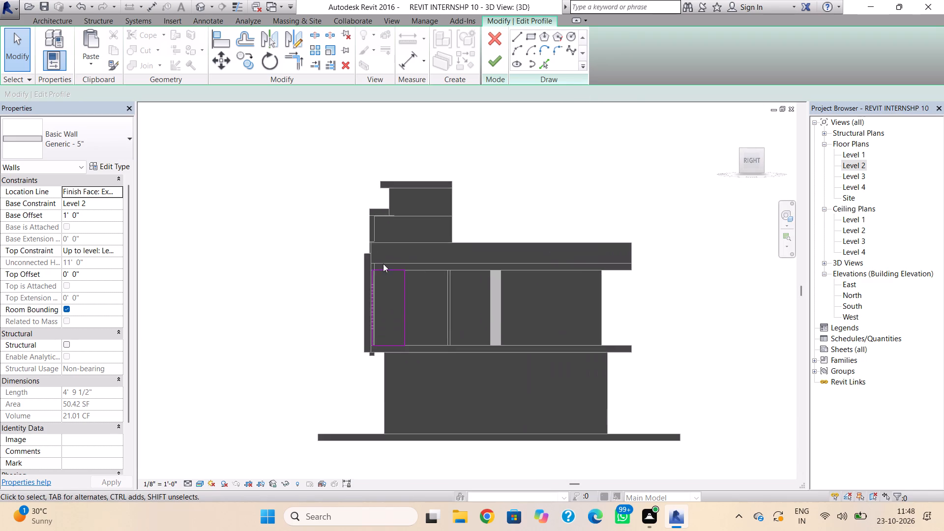
scroll(383, 264, "up", 9)
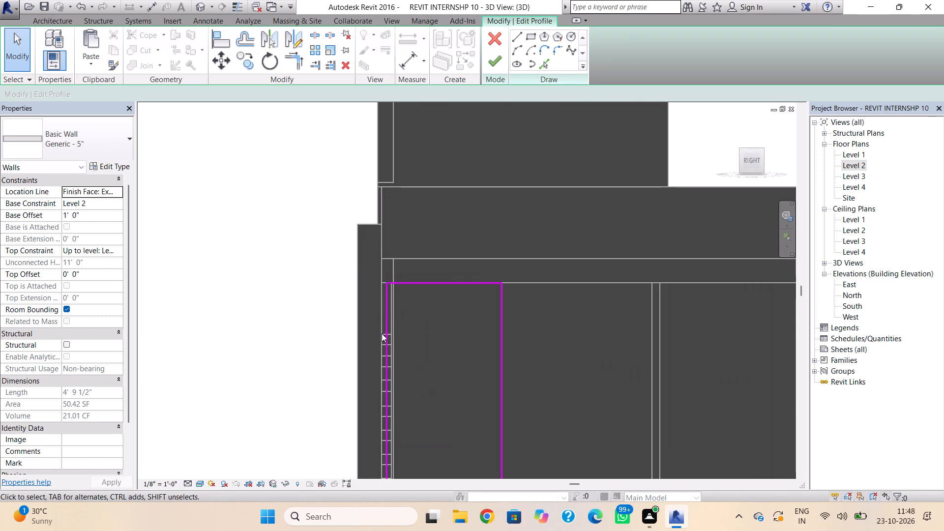
scroll(377, 318, "up", 2)
middle_click_drag(377, 318, 406, 223)
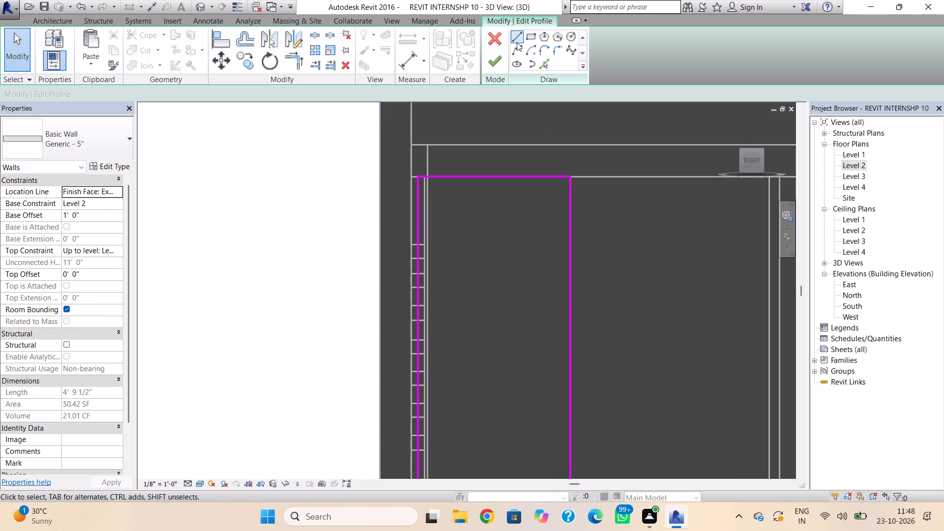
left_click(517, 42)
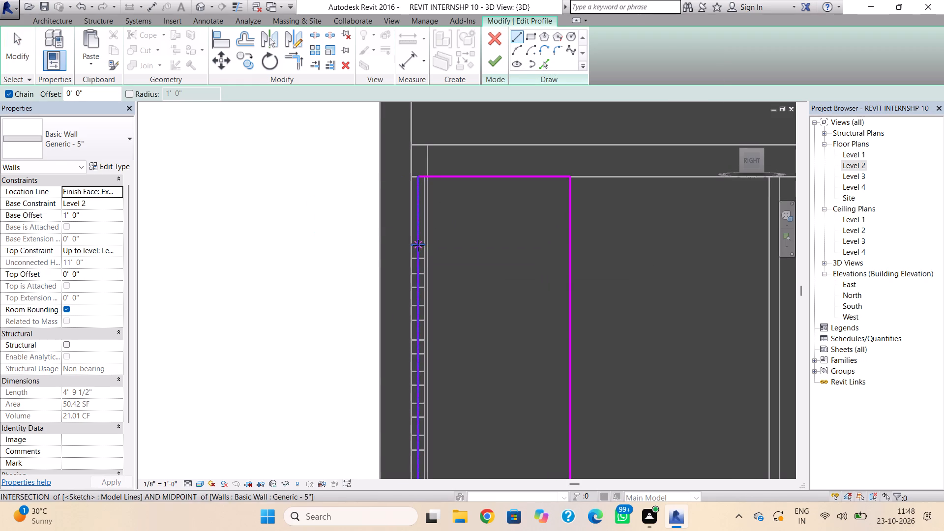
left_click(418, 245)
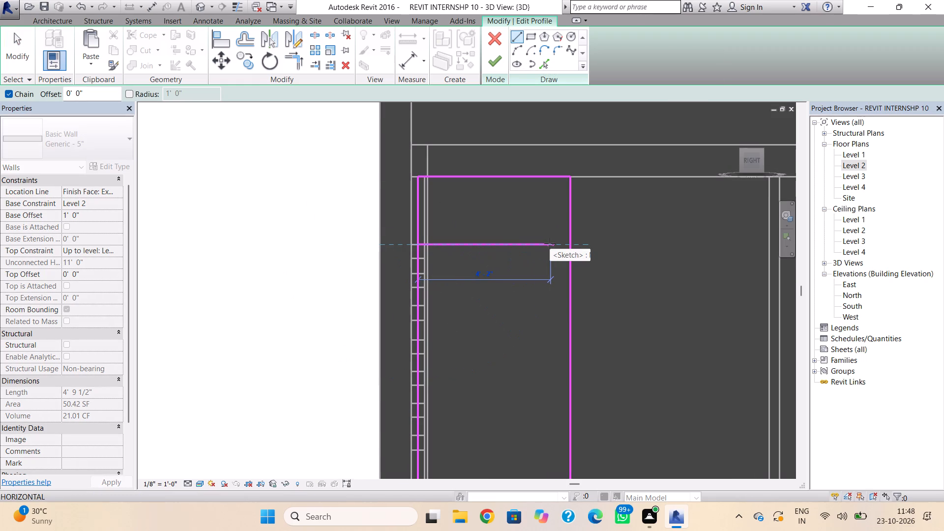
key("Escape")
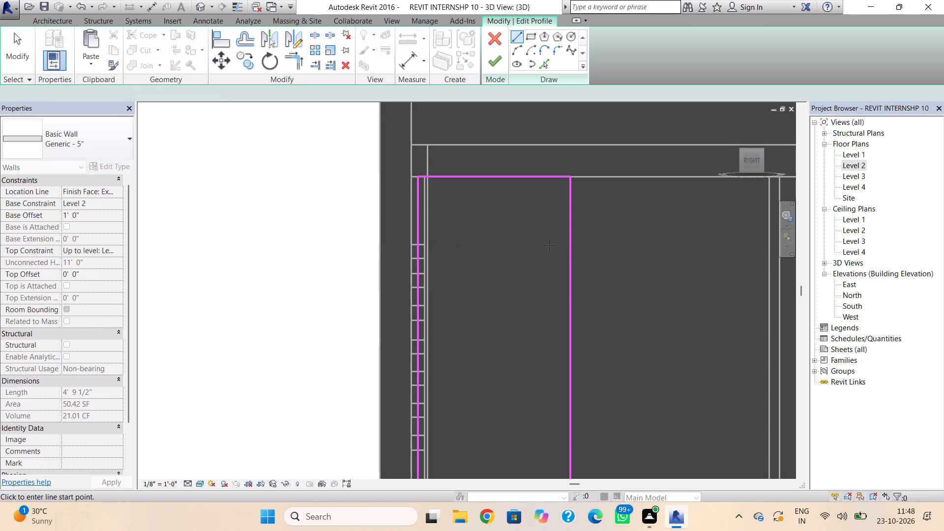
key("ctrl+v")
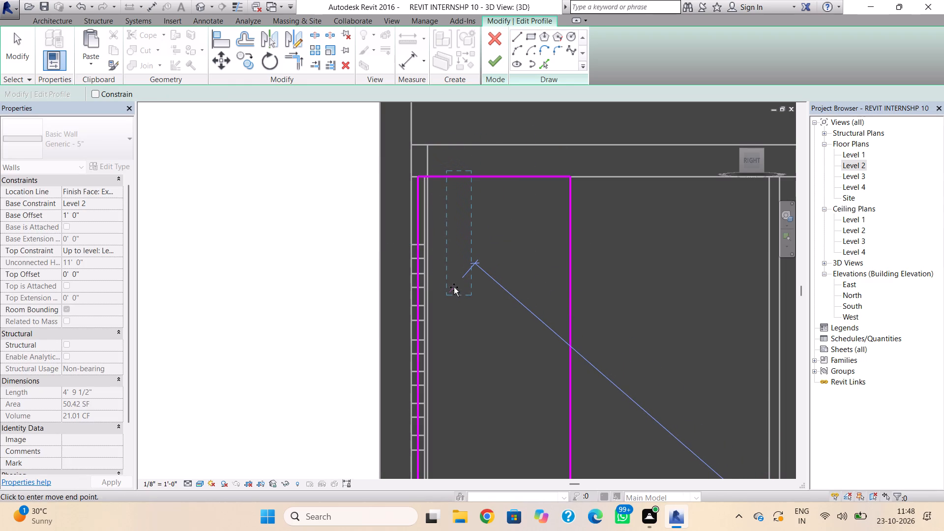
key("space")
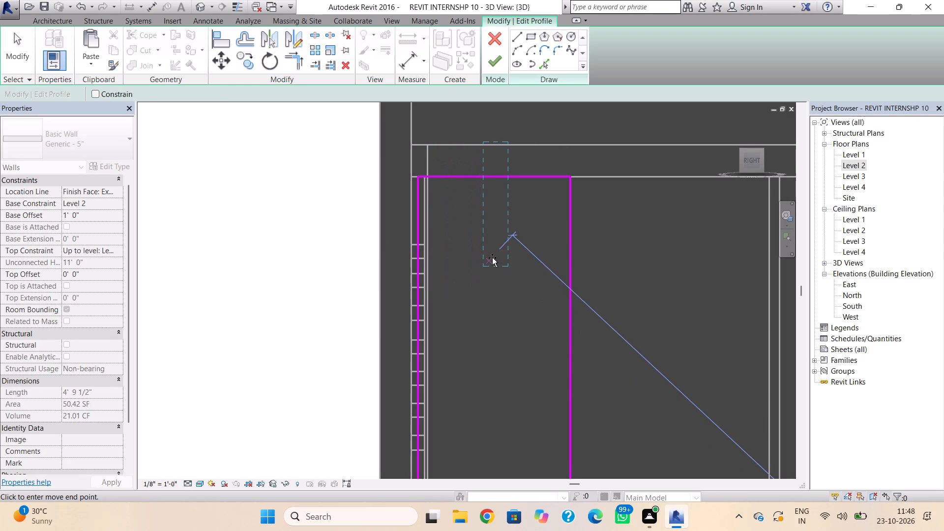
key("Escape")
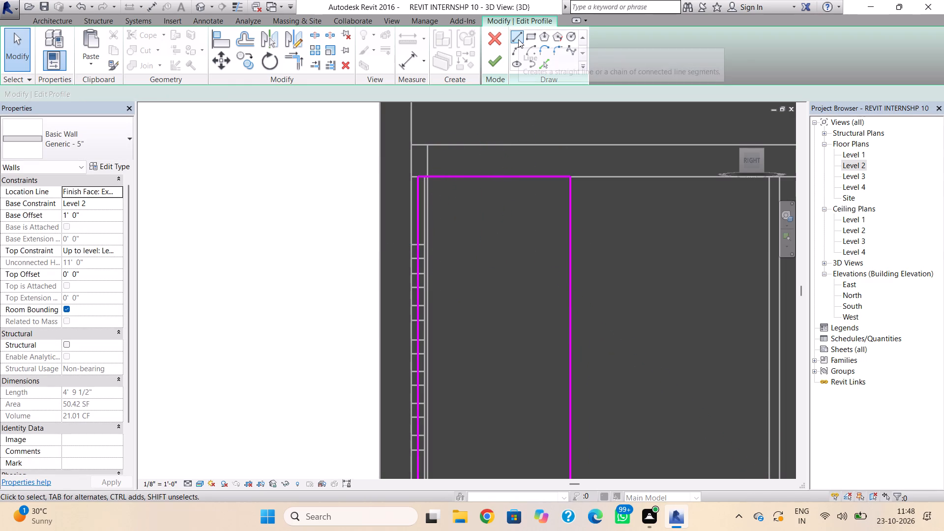
Sketch a 3' 6" by 5" rectangle from the side wall's front edge level with the front wall's first slot, and delete its overlapping end line.
left_click(528, 38)
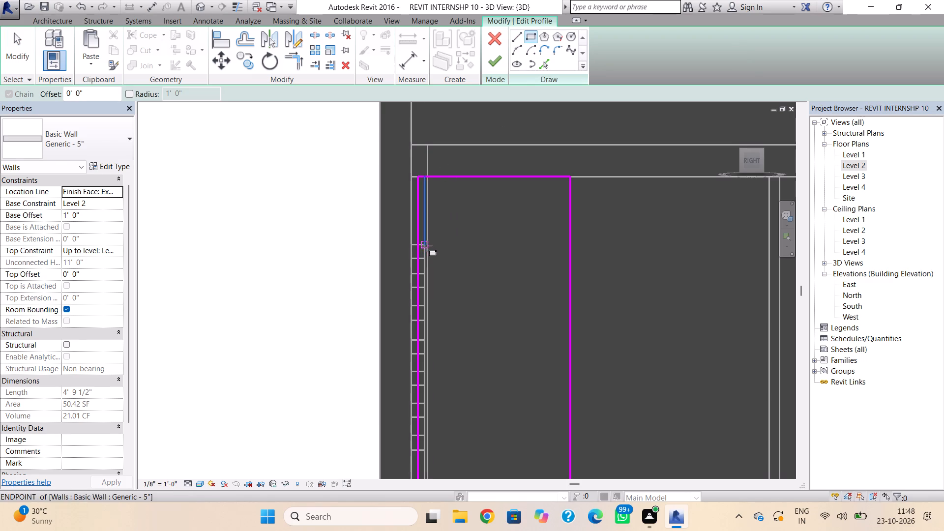
left_click(421, 246)
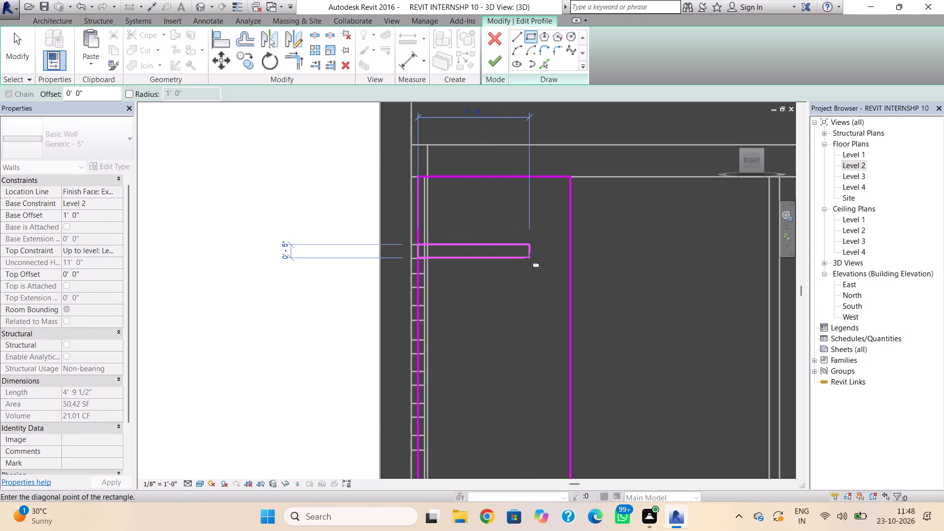
left_click(530, 258)
key("Escape")
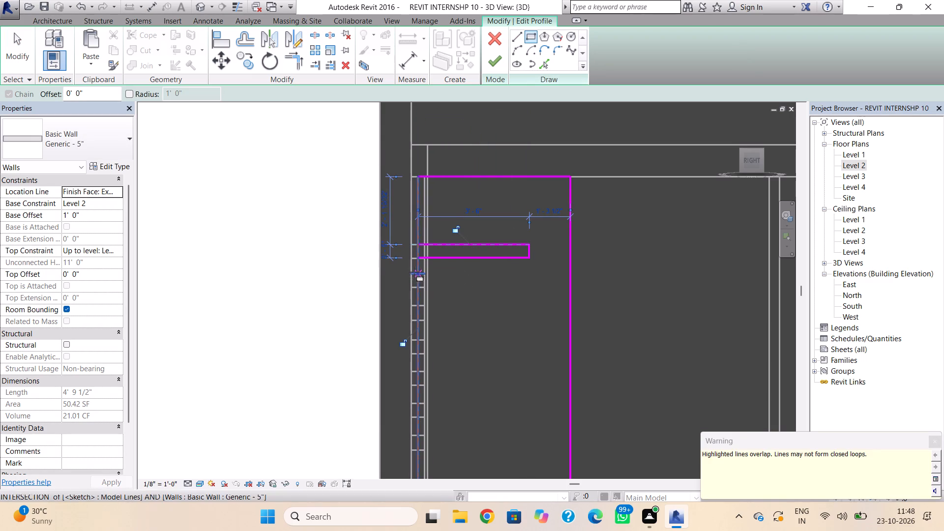
scroll(416, 262, "up", 3)
key("Escape")
left_click(418, 247)
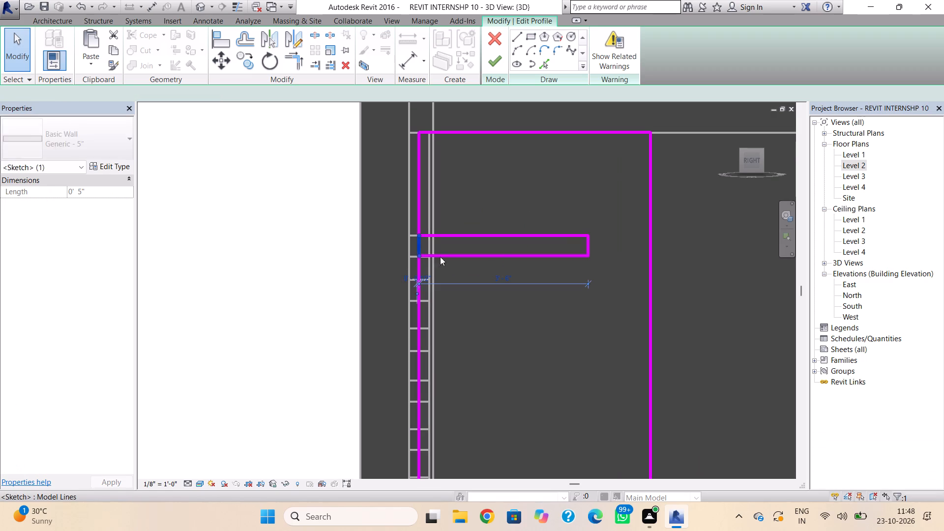
key("Delete")
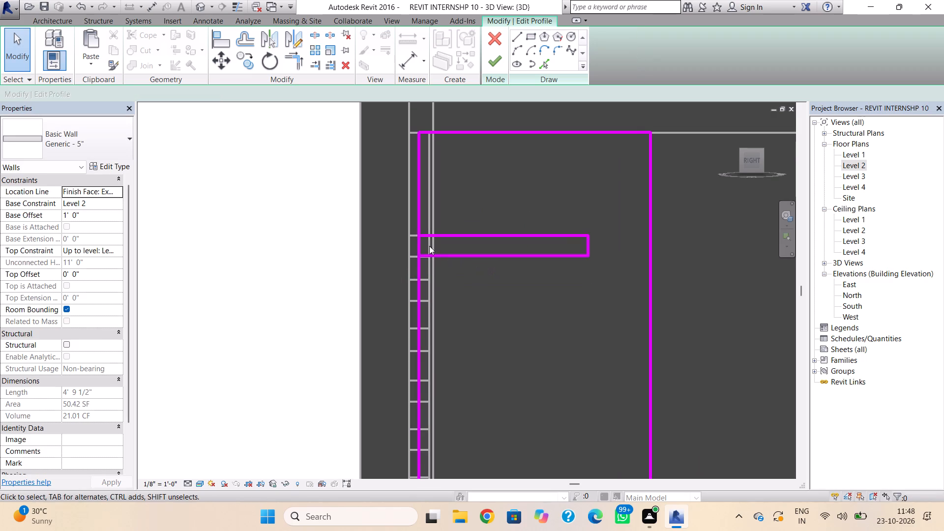
Copy the open-ended slot outline and paste it level with the front wall's second, third and fourth slots.
left_click_drag(593, 223, 542, 280)
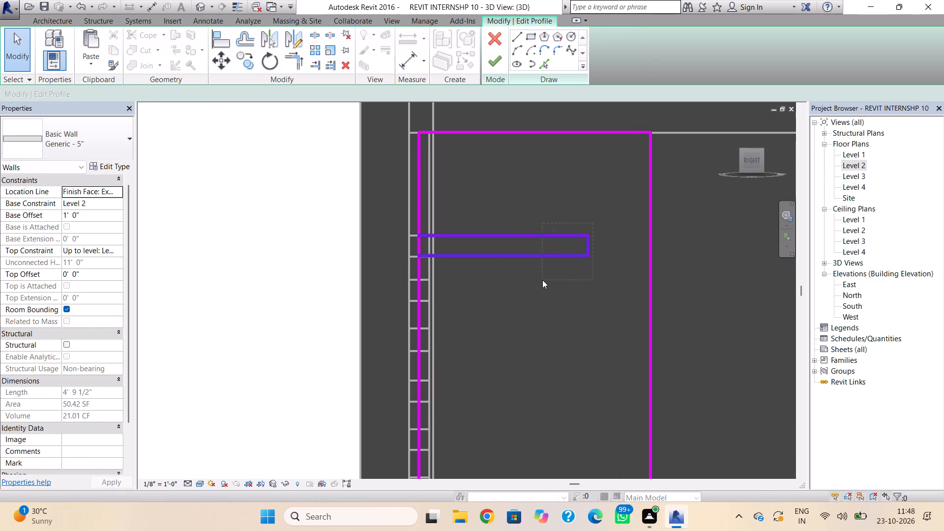
left_click_drag(542, 280, 517, 285)
key("ctrl+c")
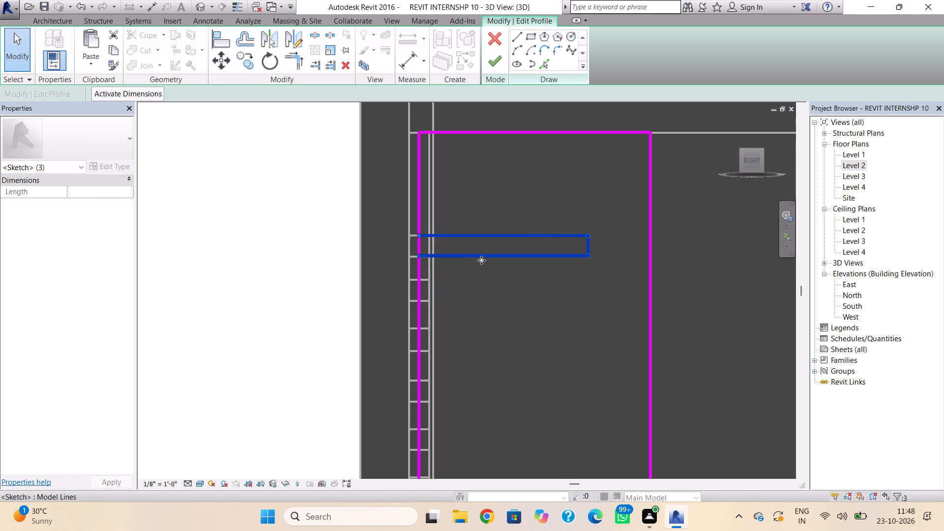
key("ctrl+v")
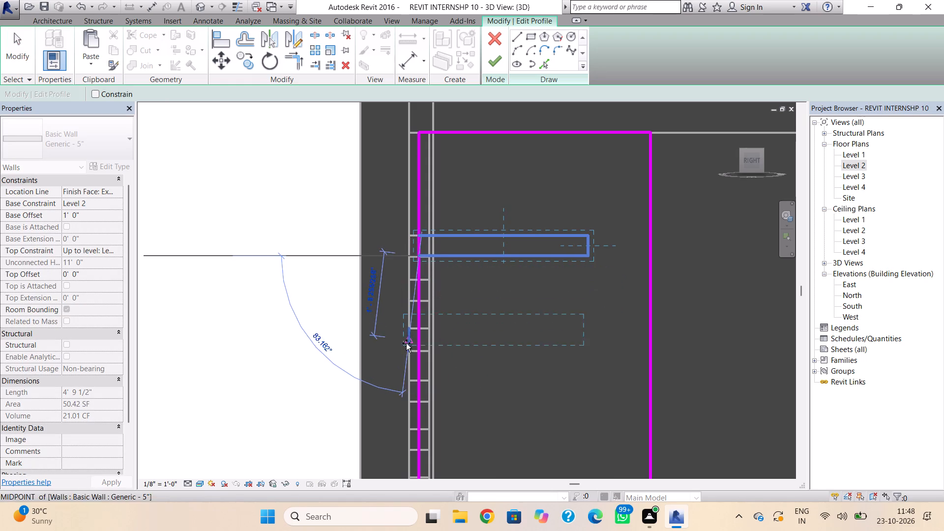
left_click(415, 305)
key("ctrl+v")
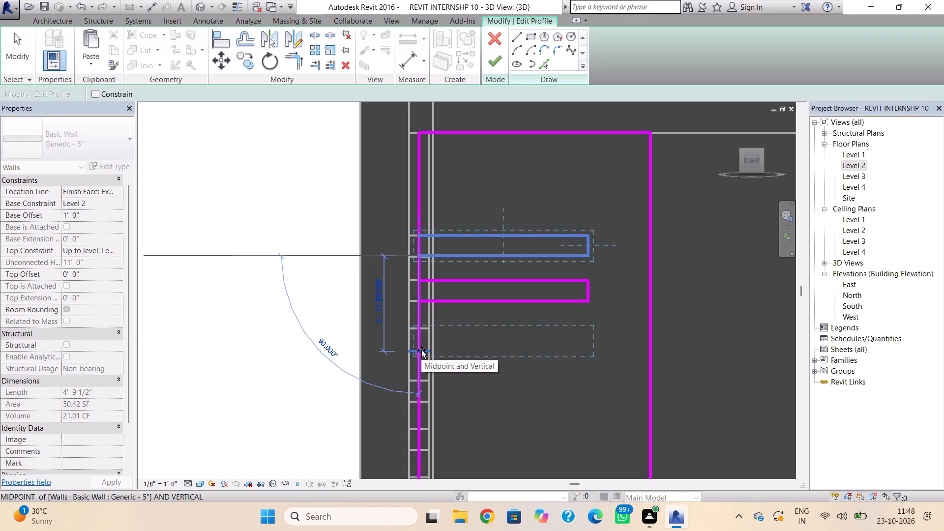
left_click(421, 350)
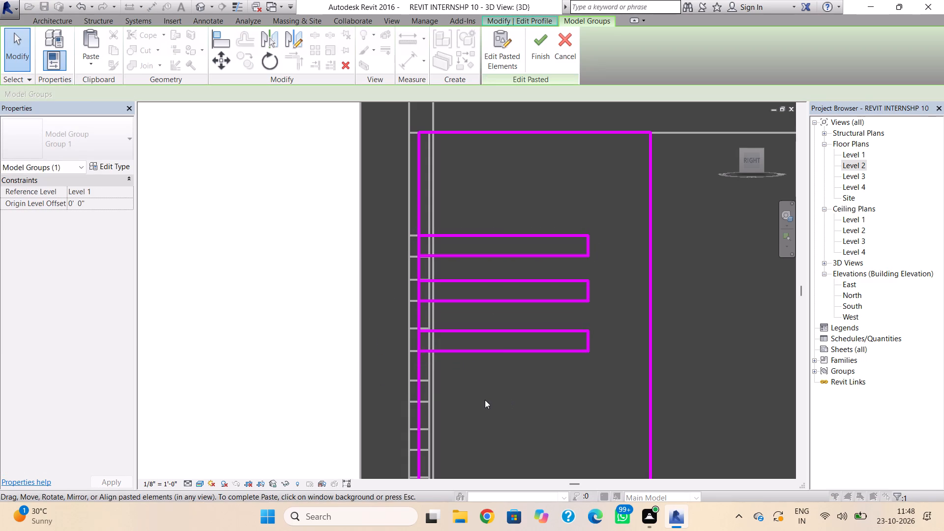
key("ctrl+v")
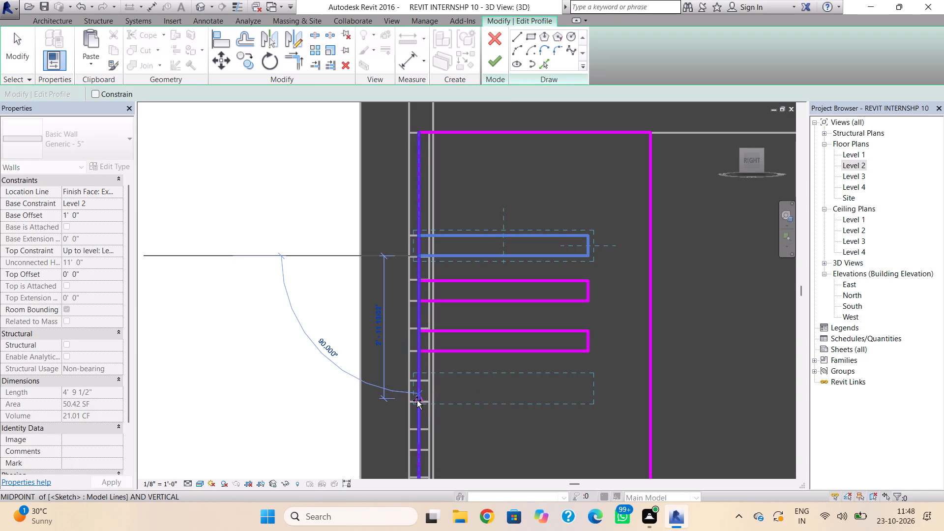
left_click(417, 400)
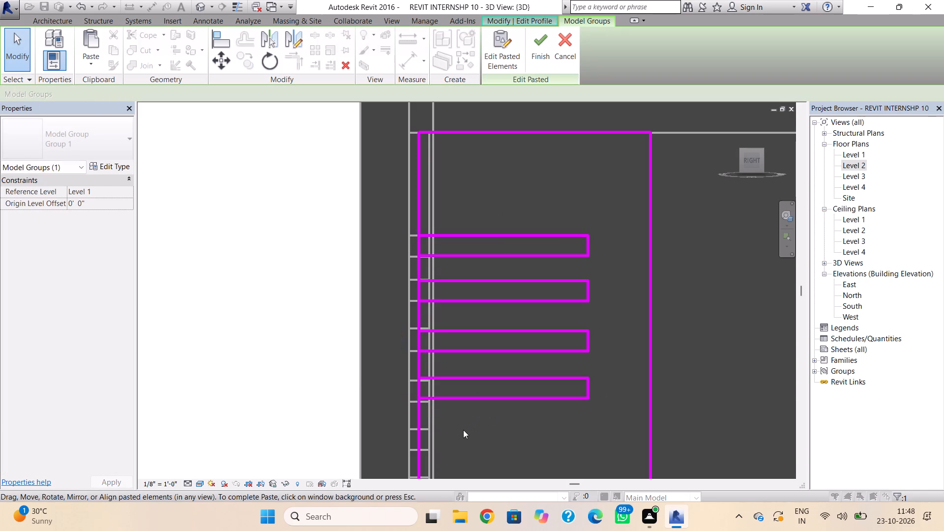
Paste three more copies of the slot outline level with the front wall's fifth, sixth and seventh slots.
middle_click_drag(460, 432, 466, 370)
key("ctrl+v")
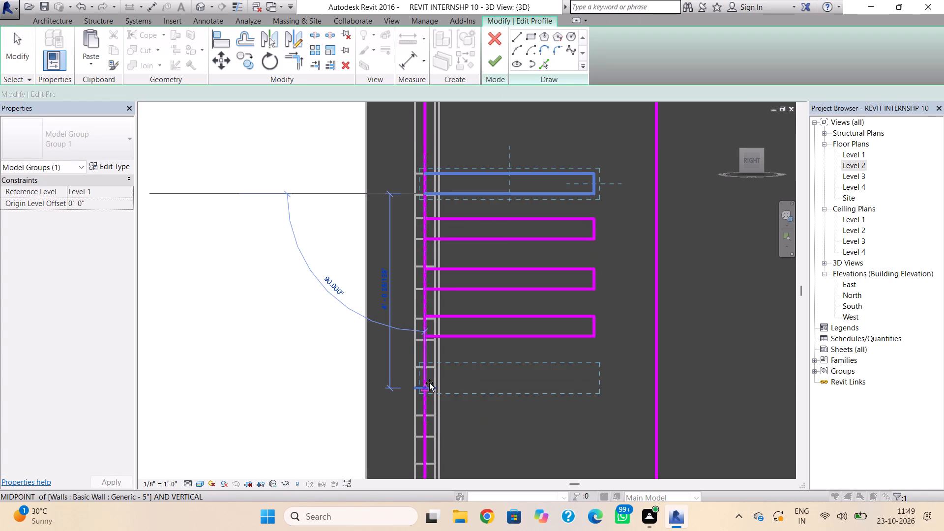
left_click(429, 386)
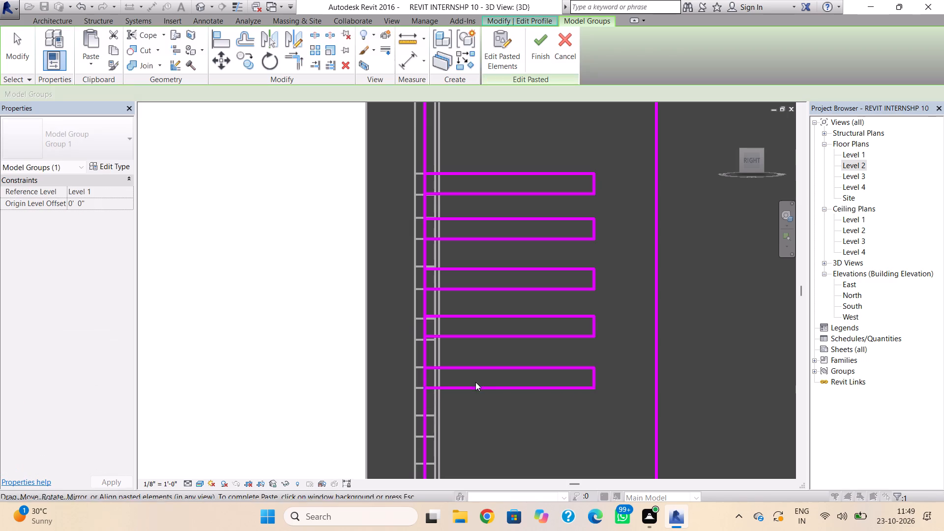
middle_click_drag(461, 403, 460, 363)
key("ctrl+v")
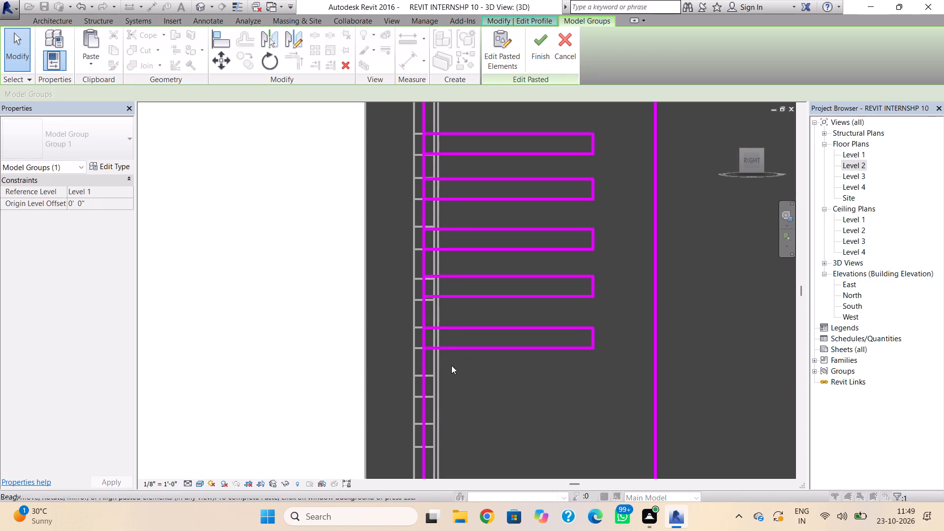
left_click(429, 395)
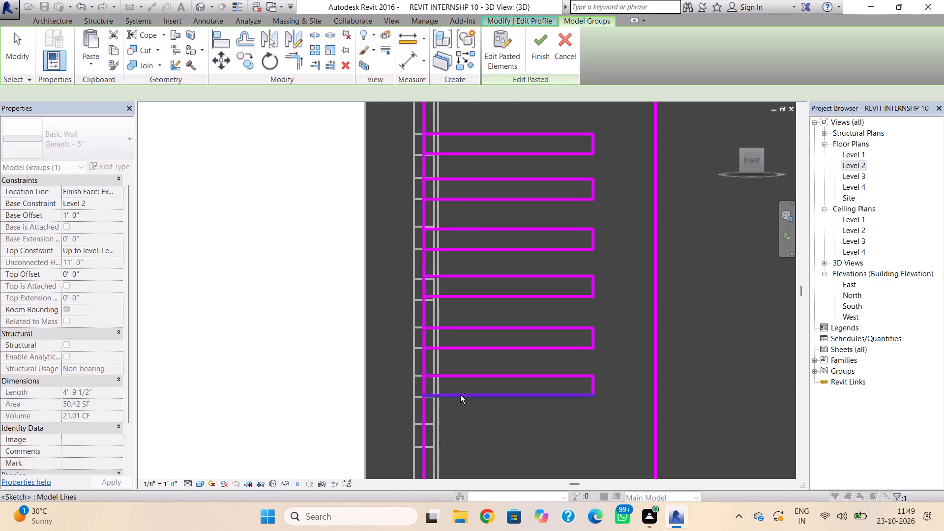
scroll(451, 406, "down", 1)
middle_click_drag(450, 408, 452, 378)
scroll(452, 401, "up", 1)
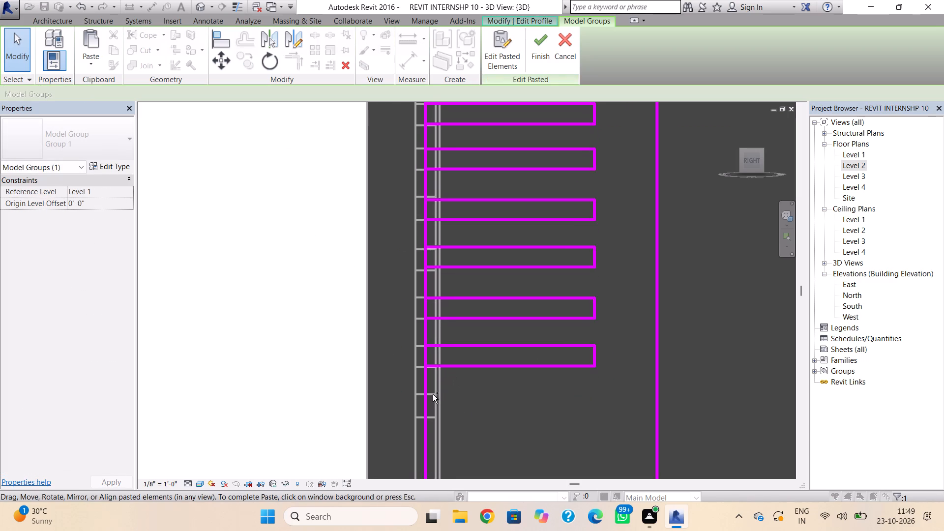
key("ctrl+v")
left_click(427, 414)
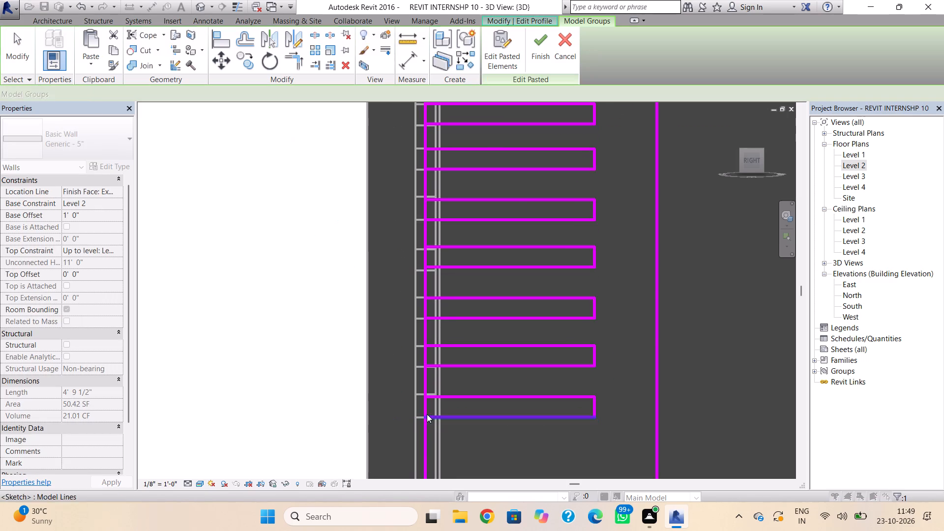
key("Escape")
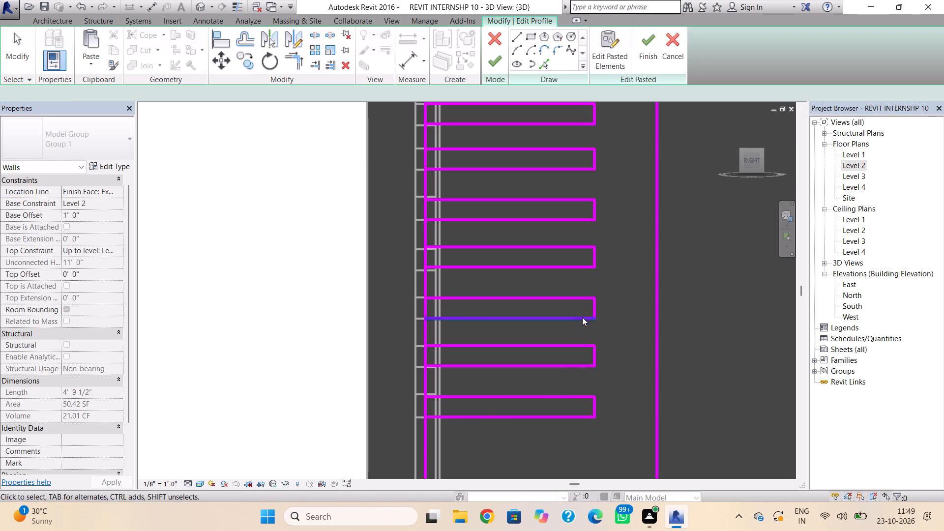
Nudge the side wall's whole fourth slot outline slightly downward to line up with the front wall's fourth slot.
scroll(606, 295, "up", 1)
middle_click_drag(592, 273, 592, 316)
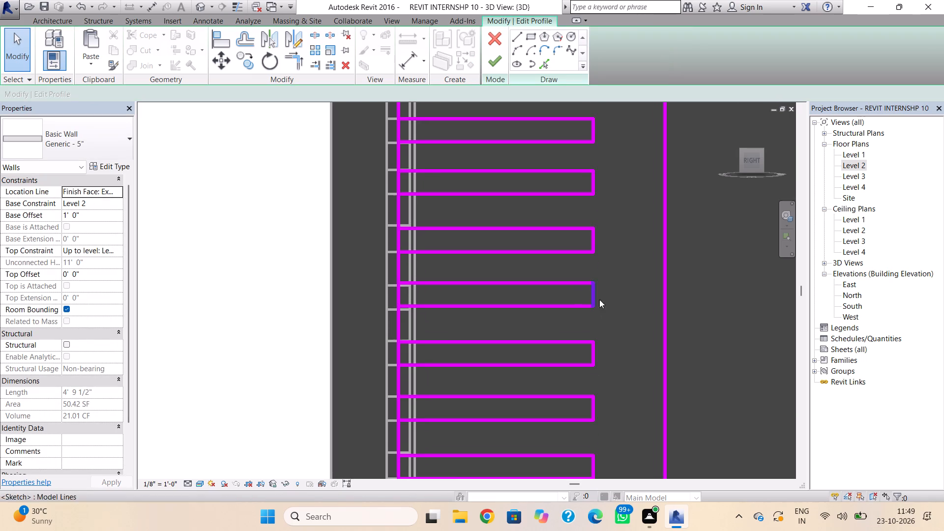
left_click_drag(616, 270, 568, 317)
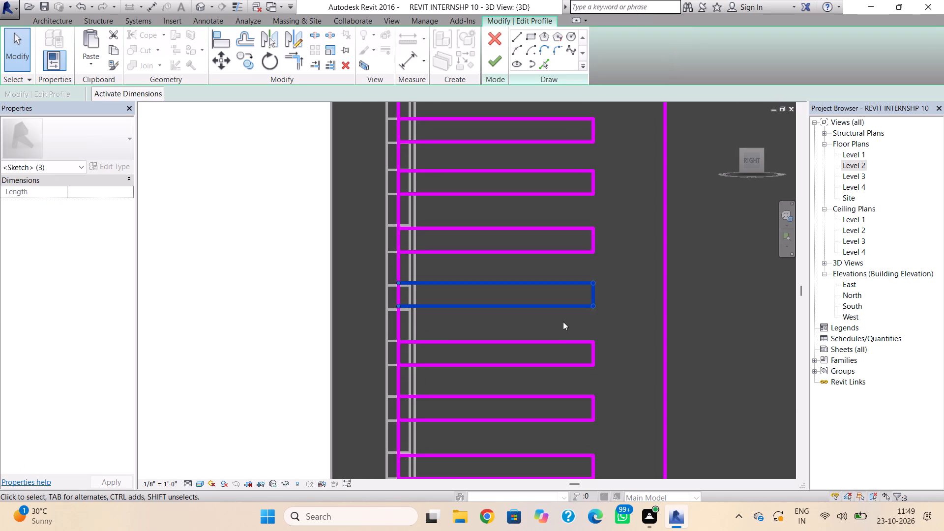
key("Down")
Fit the third slot outline to the front wall's slot by nudging it slightly up and its bottom line slightly down.
scroll(542, 289, "up", 2)
middle_click_drag(539, 296, 529, 349)
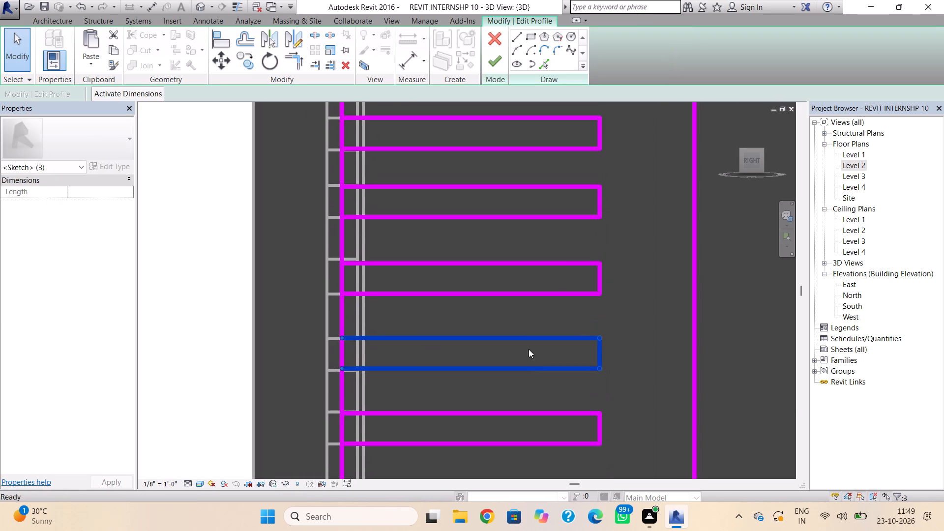
left_click_drag(594, 251, 557, 314)
left_click_drag(641, 249, 592, 286)
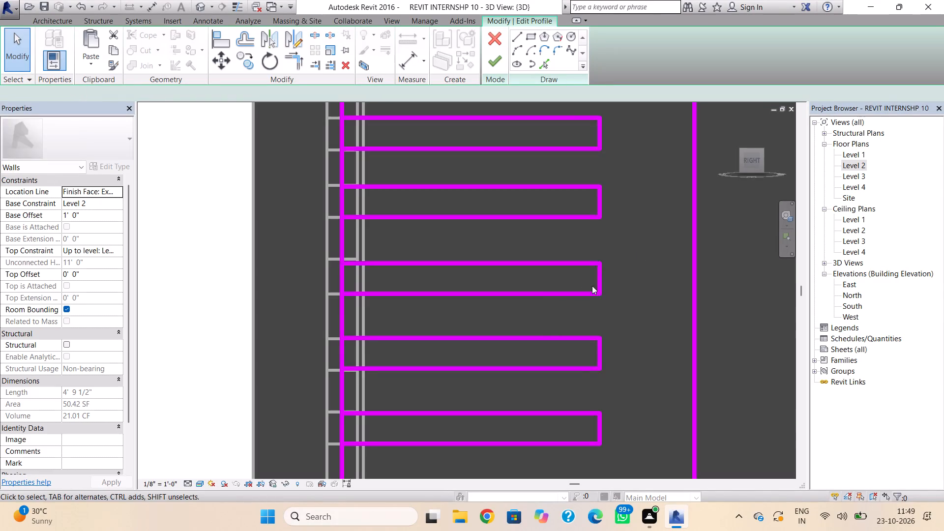
left_click_drag(592, 286, 608, 287)
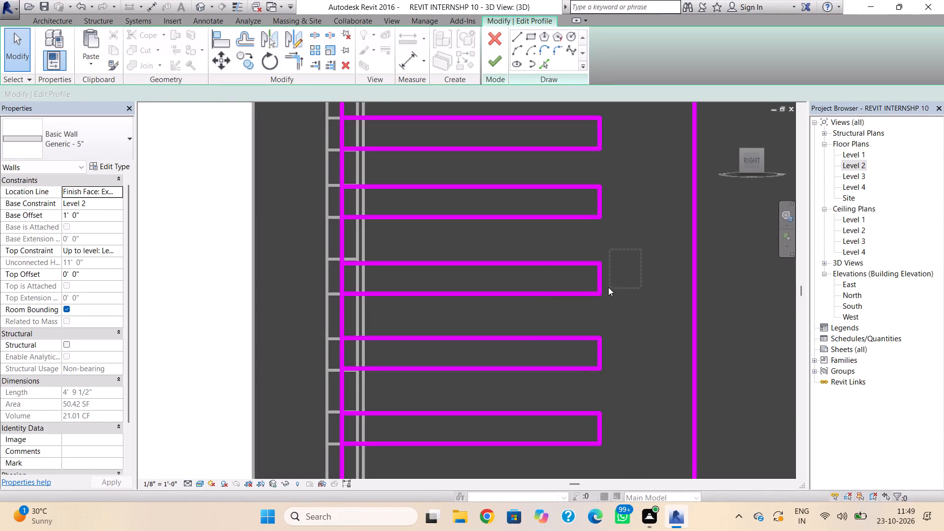
left_click_drag(608, 287, 601, 280)
left_click_drag(612, 250, 611, 255)
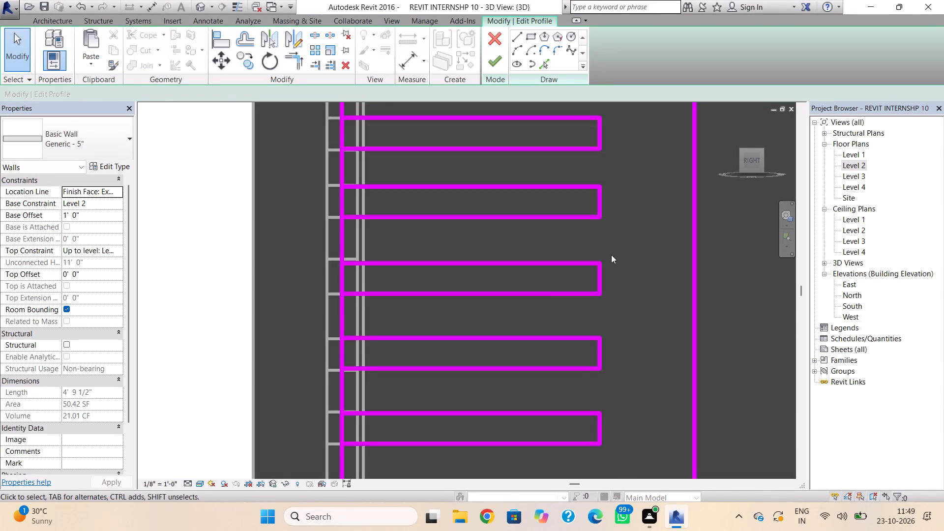
left_click_drag(611, 255, 560, 304)
key("Up")
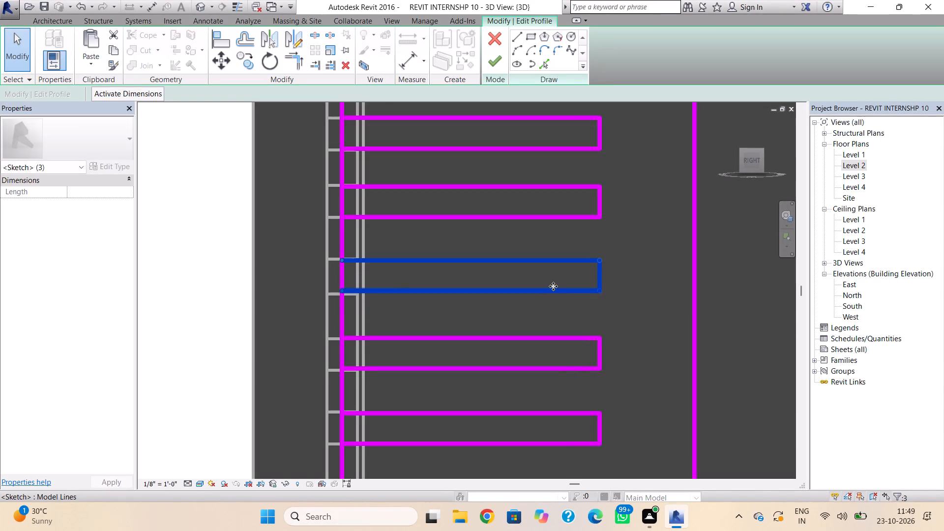
scroll(469, 290, "up", 2)
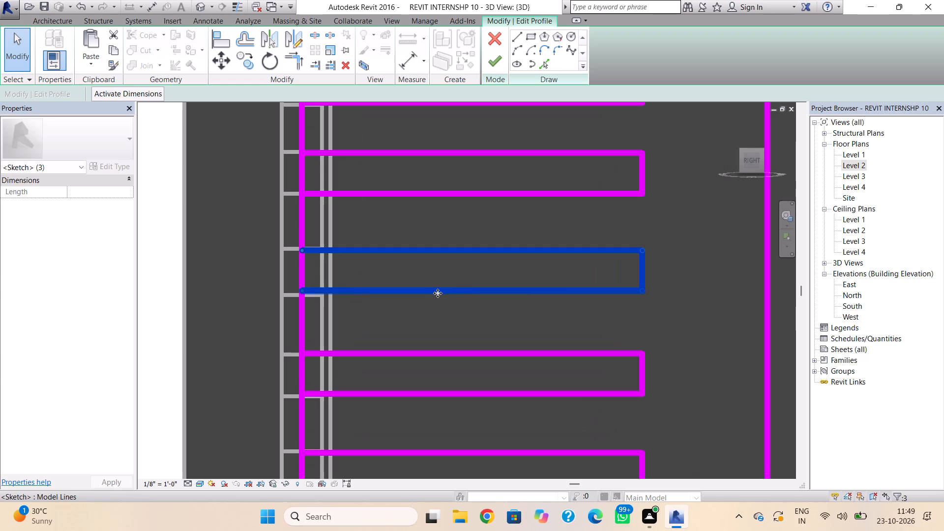
left_click(431, 291)
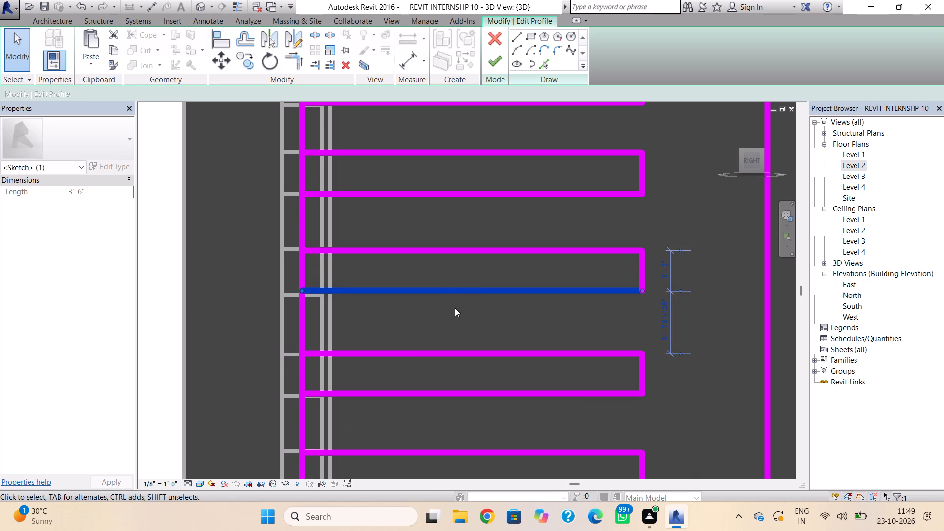
key("Down")
left_click(480, 322)
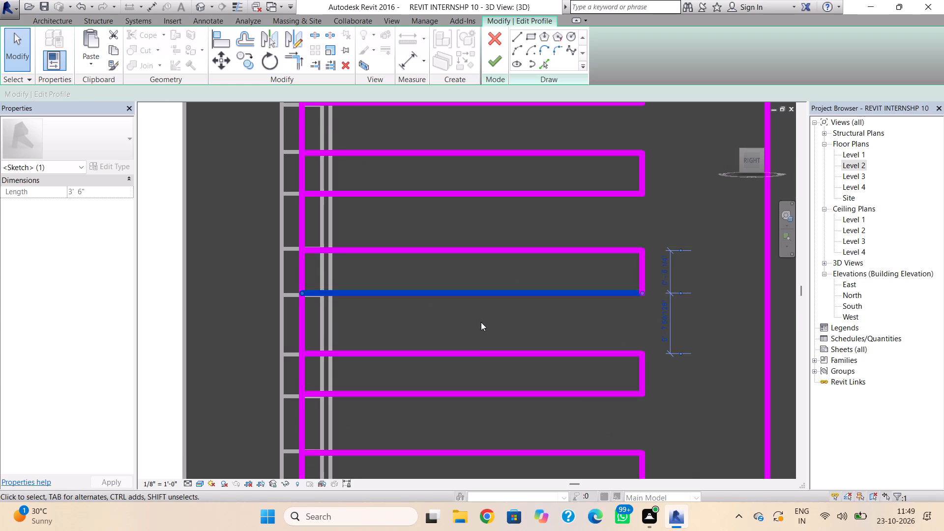
Nudge the seventh slot's top line slightly upward to line up with the front wall's seventh slot.
scroll(498, 318, "down", 1)
middle_click_drag(453, 370, 520, 259)
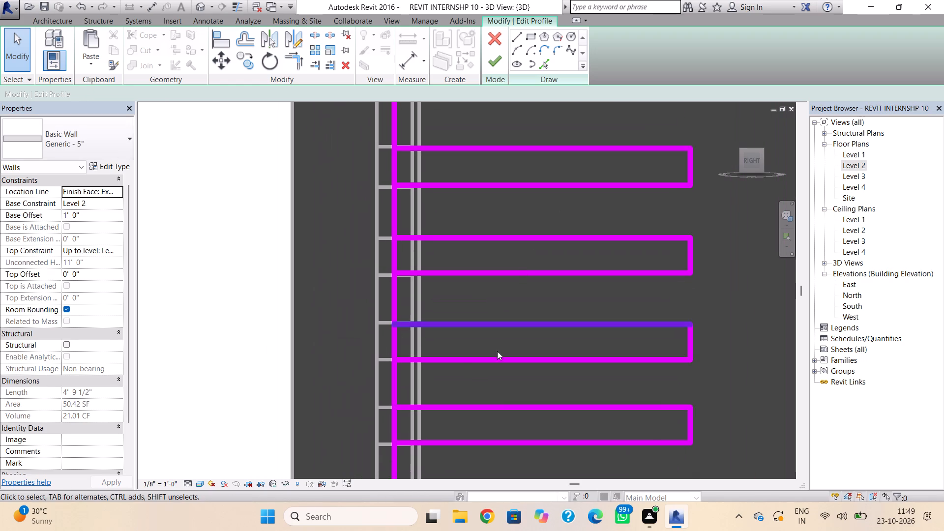
middle_click_drag(484, 345, 526, 201)
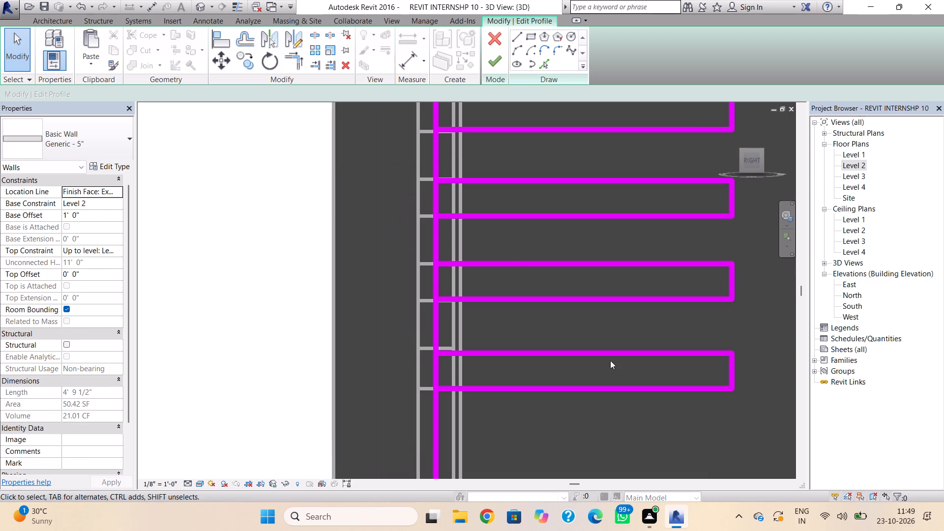
left_click(678, 351)
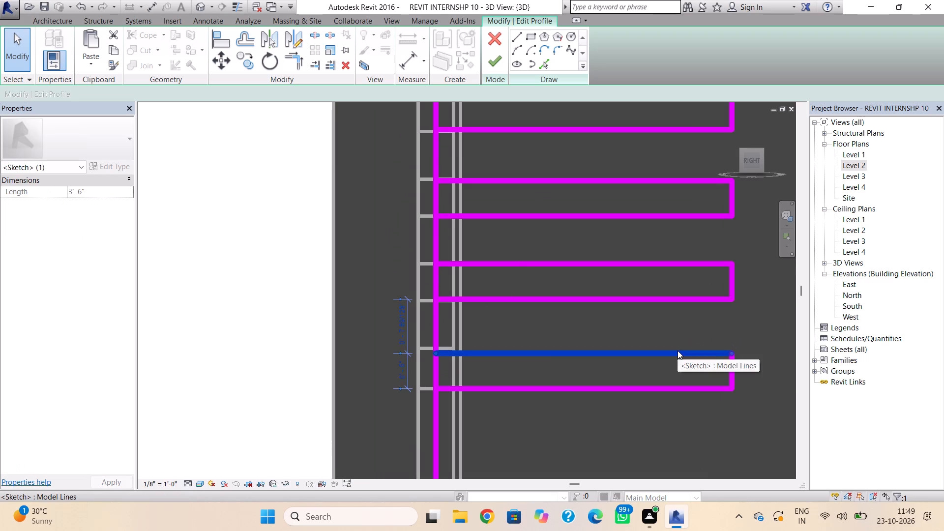
key("Up")
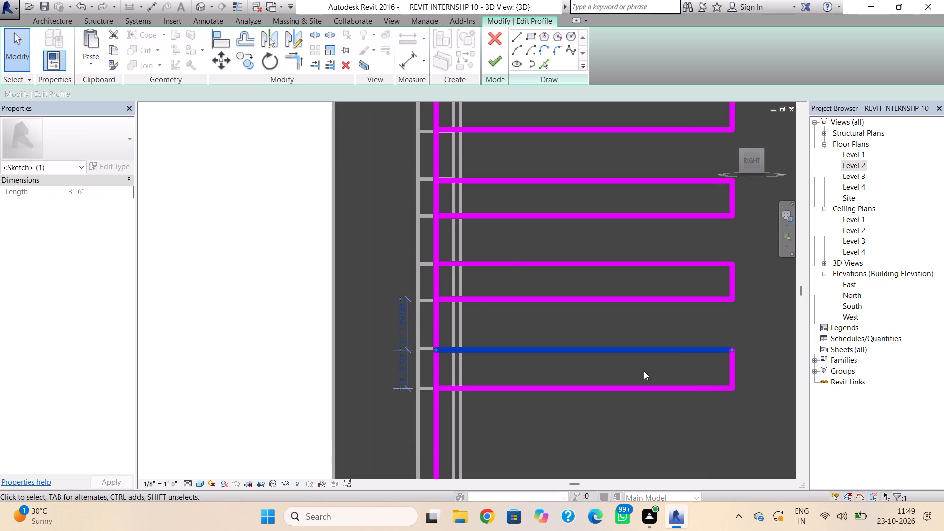
key("Escape")
Delete the side wall profile's full-height vertical line that runs across the open ends of the slots.
scroll(524, 358, "down", 2)
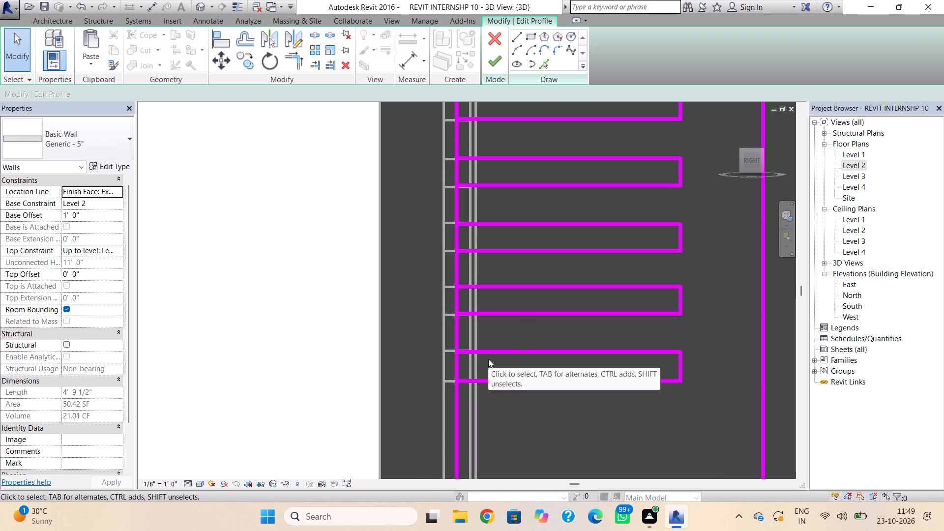
left_click(457, 330)
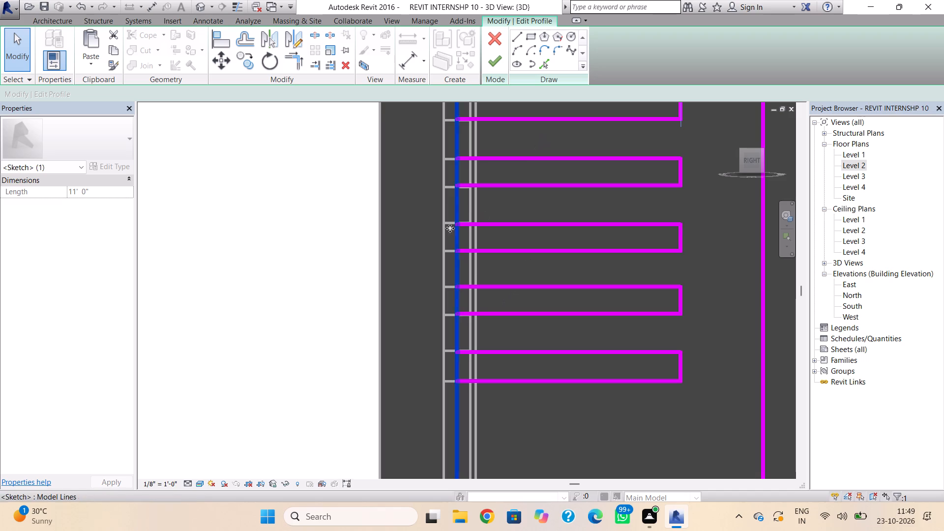
key("Delete")
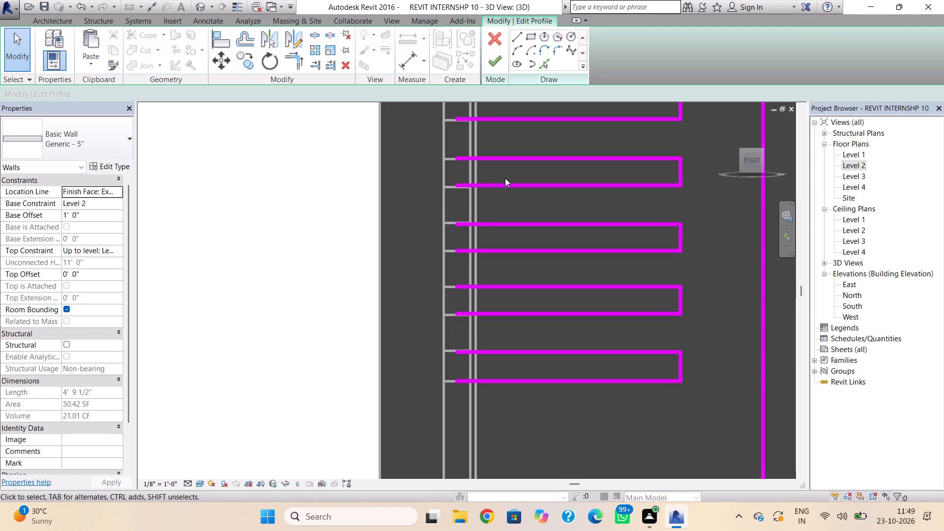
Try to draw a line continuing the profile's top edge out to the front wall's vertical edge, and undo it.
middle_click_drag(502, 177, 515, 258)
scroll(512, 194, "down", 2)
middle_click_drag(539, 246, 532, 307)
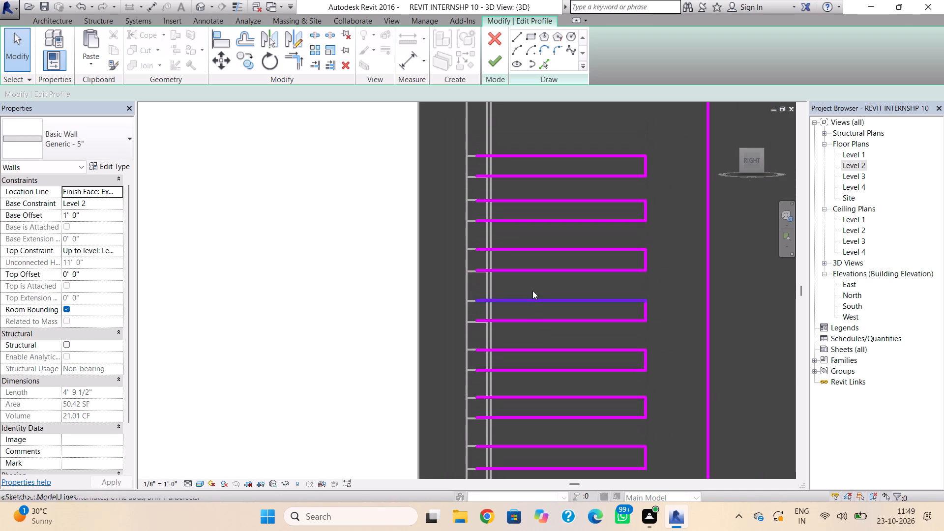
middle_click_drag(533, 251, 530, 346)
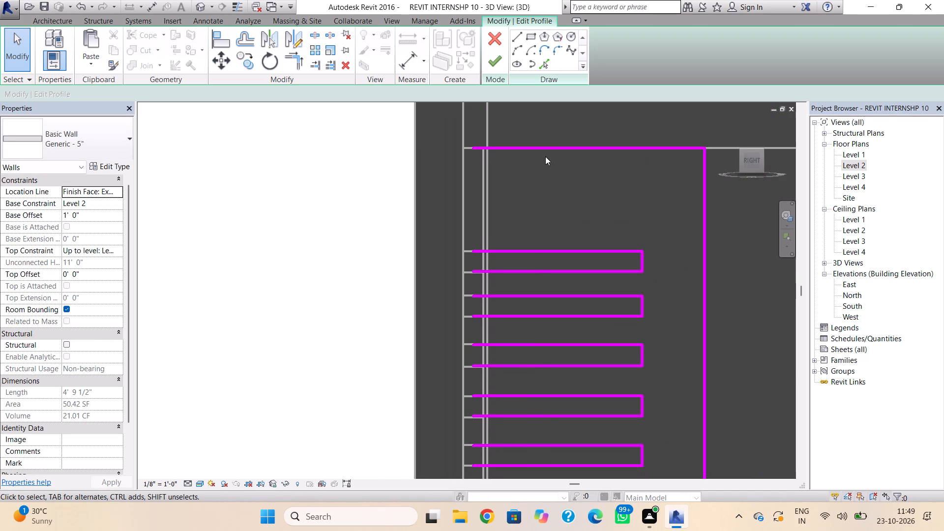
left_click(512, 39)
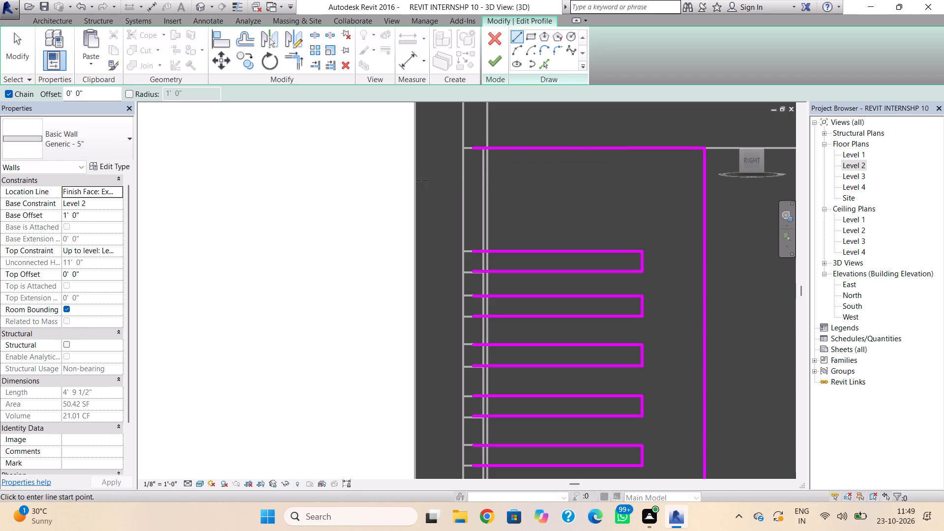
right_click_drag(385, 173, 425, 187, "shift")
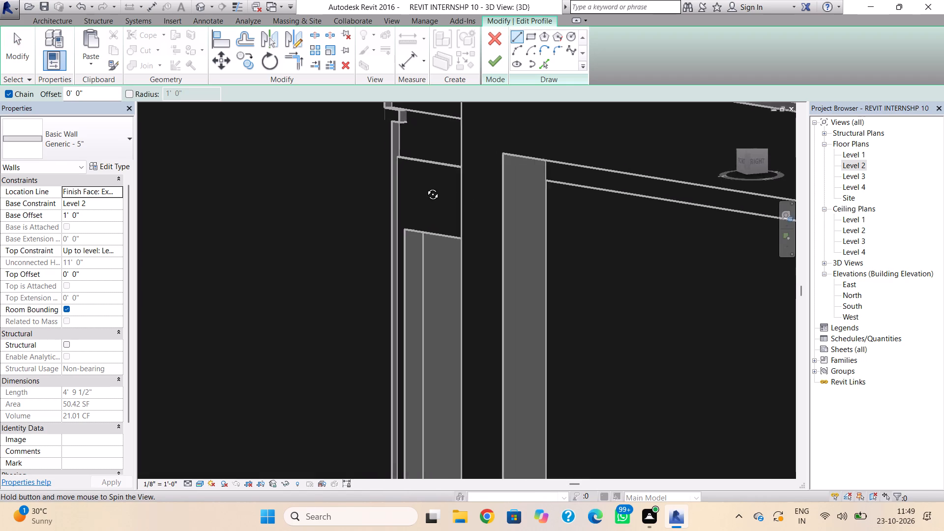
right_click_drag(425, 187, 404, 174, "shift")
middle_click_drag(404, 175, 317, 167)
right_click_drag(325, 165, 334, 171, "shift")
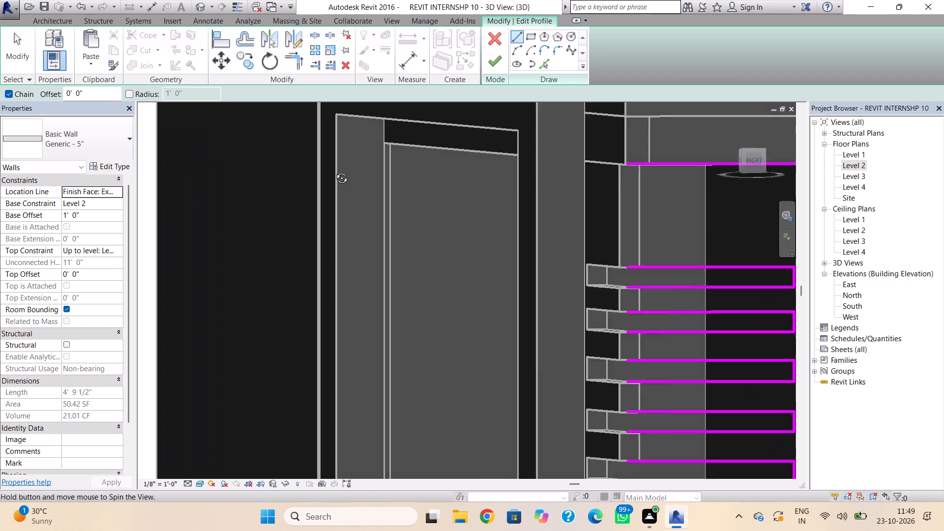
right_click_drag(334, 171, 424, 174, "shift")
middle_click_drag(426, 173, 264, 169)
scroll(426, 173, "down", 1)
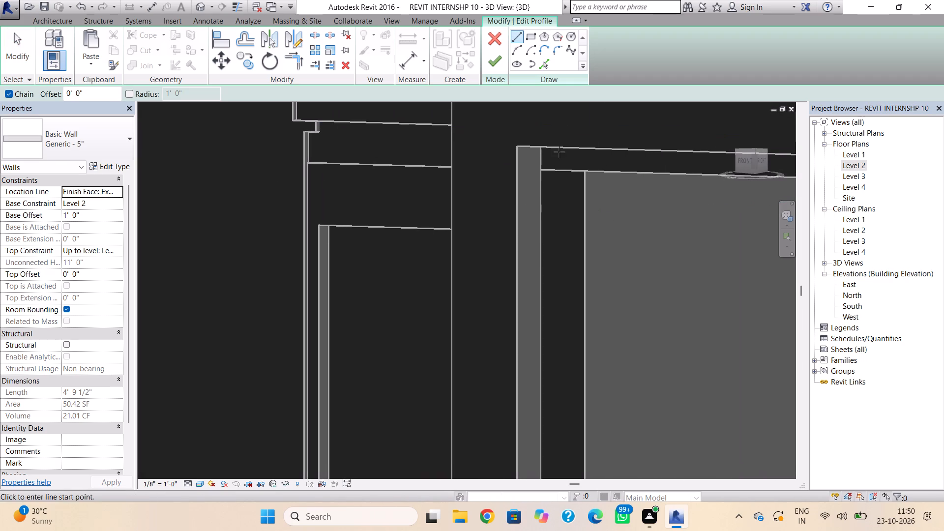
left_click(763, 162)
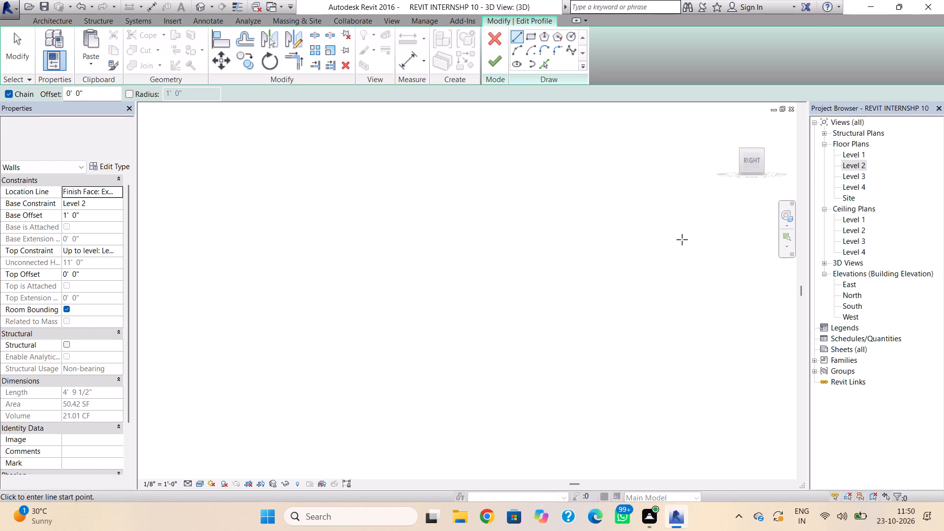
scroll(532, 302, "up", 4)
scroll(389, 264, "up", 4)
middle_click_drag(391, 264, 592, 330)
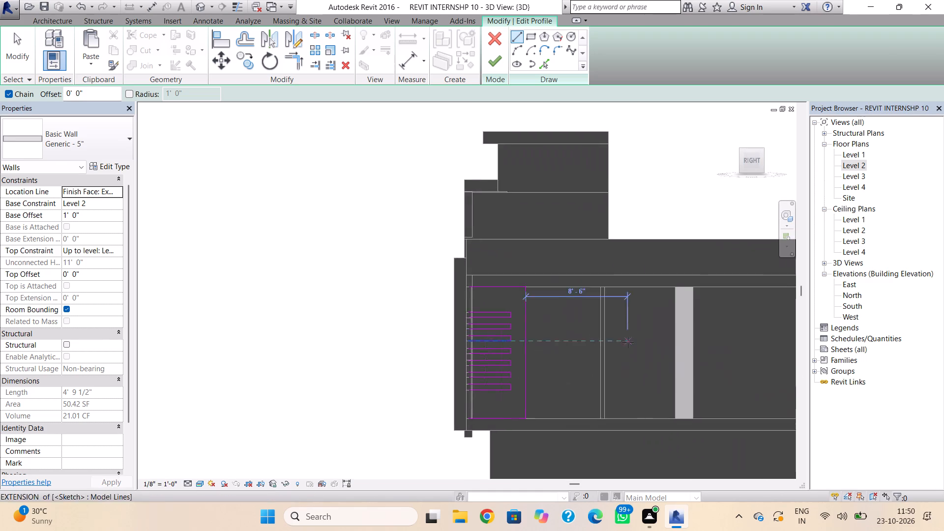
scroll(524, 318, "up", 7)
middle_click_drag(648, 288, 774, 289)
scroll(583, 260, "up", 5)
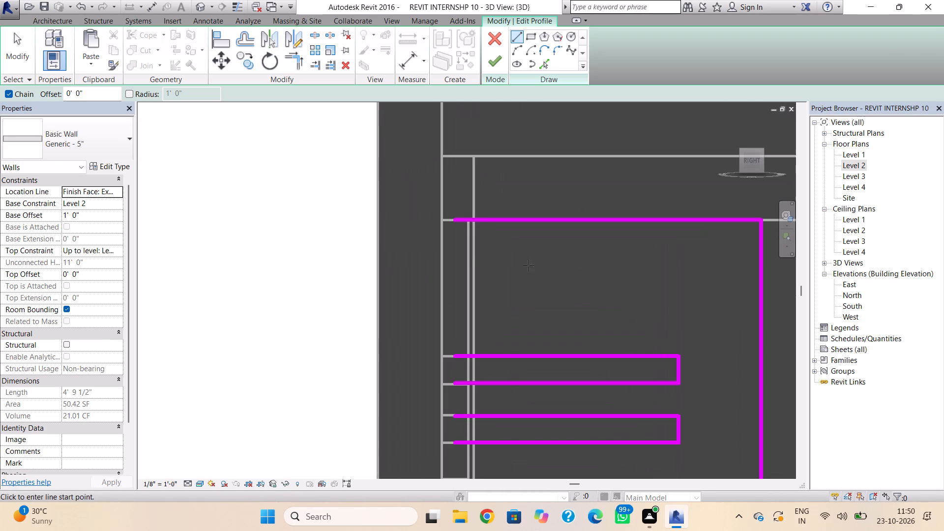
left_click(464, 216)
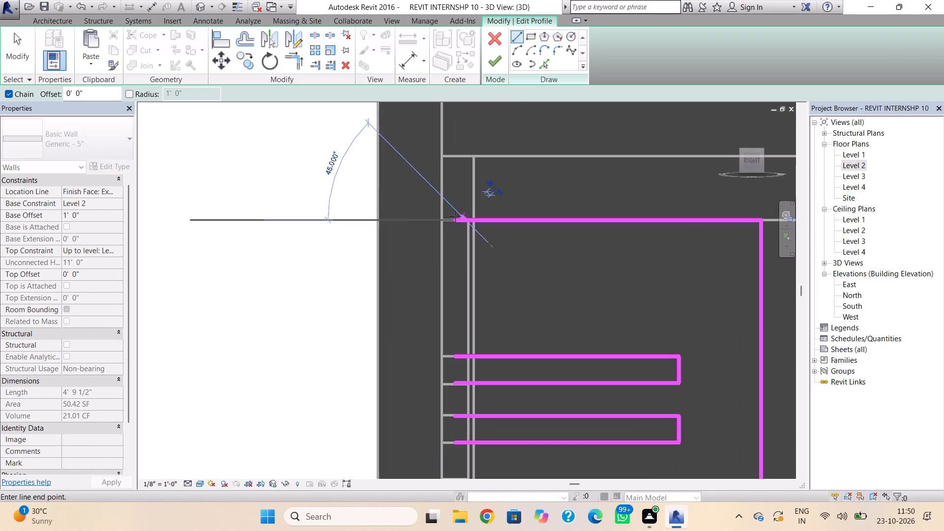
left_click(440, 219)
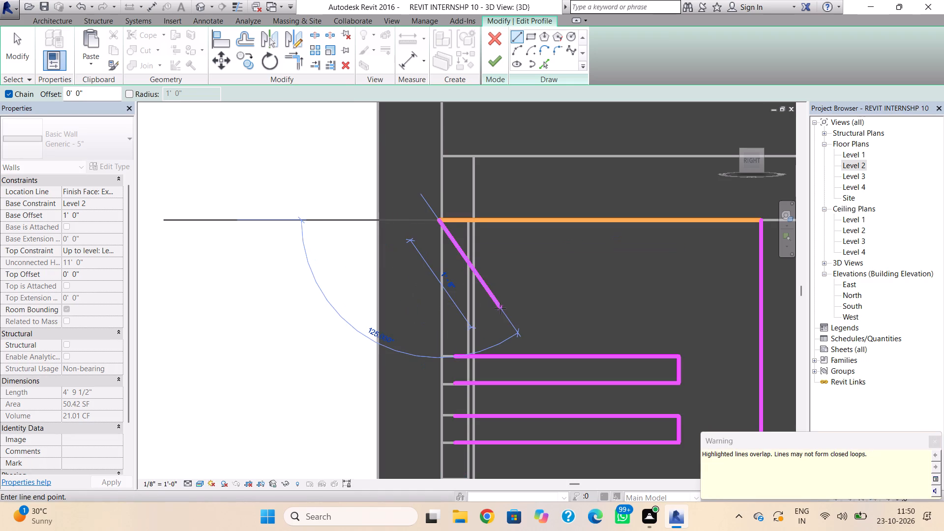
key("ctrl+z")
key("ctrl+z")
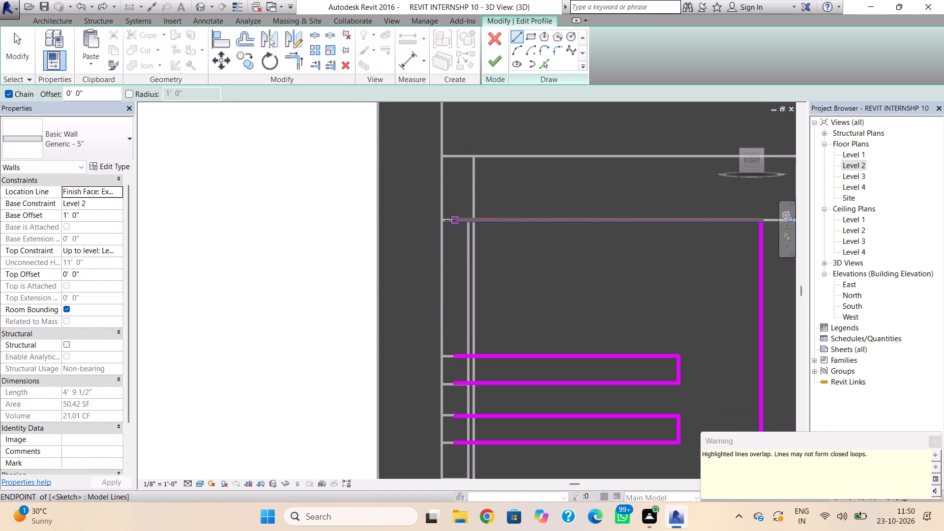
Extend the profile's top line to the front wall's vertical edge, follow that edge down and join the first slot's top line.
left_click(450, 220)
left_click(442, 220)
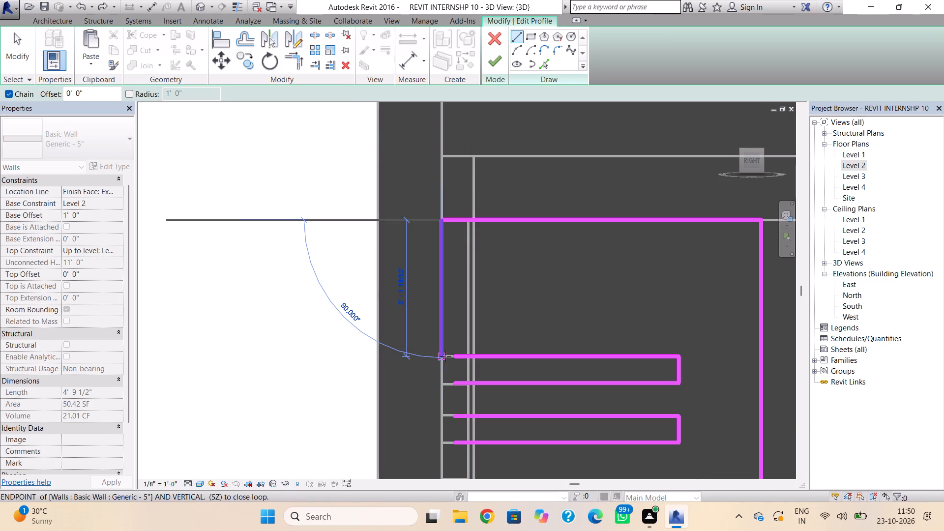
left_click(445, 356)
left_click(455, 356)
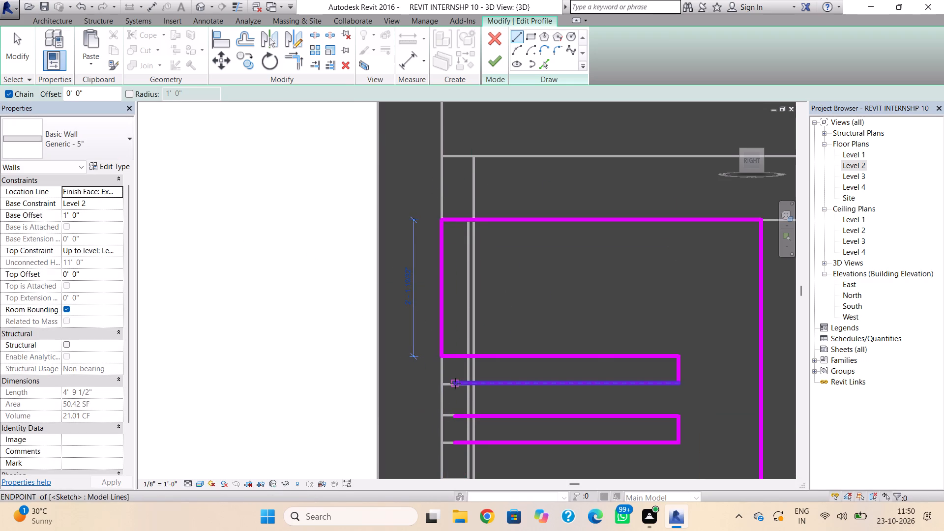
Extend the first slot's bottom line to the wall edge and draw the edge down to the second slot's top line.
left_click(455, 383)
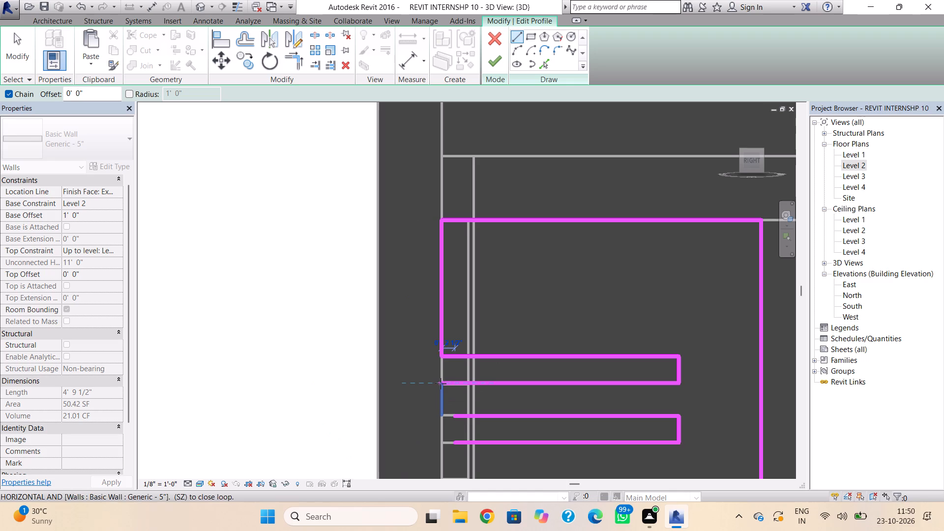
left_click(441, 383)
left_click(443, 412)
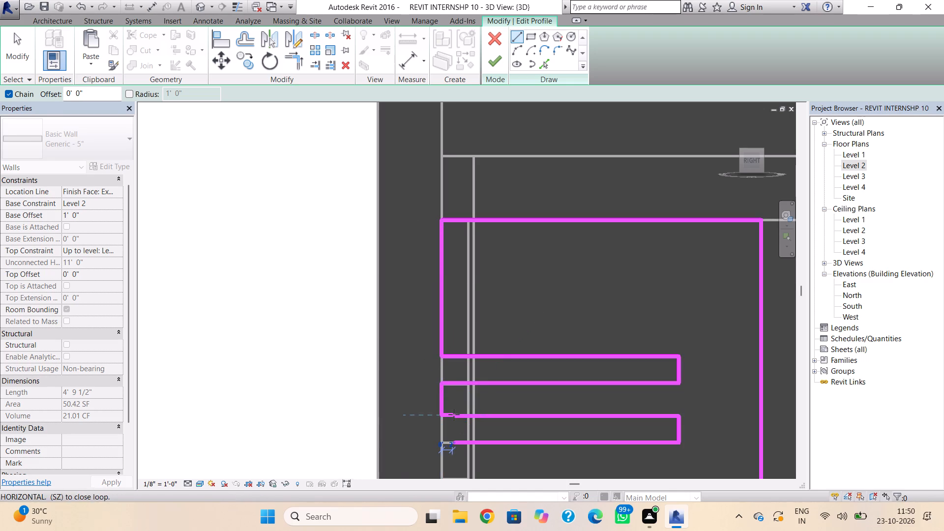
left_click(454, 414)
key("Escape")
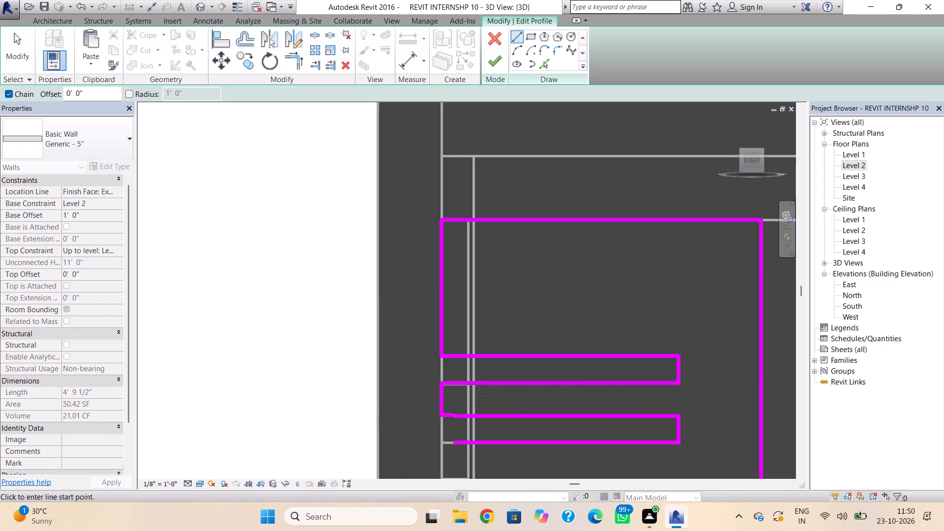
Replace the skewed short connector at the second slot's top line with a level line out to the wall edge.
scroll(456, 402, "up", 7)
key("Escape")
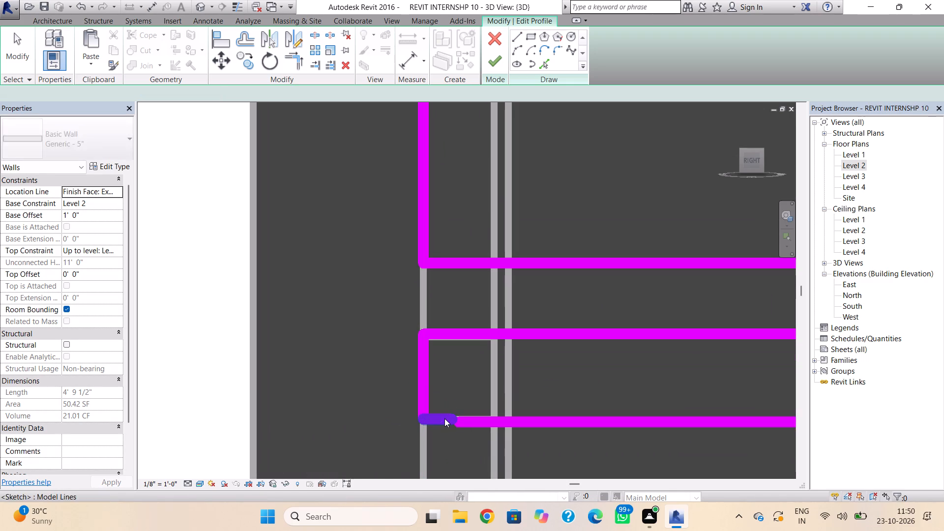
left_click(444, 418)
key("Delete")
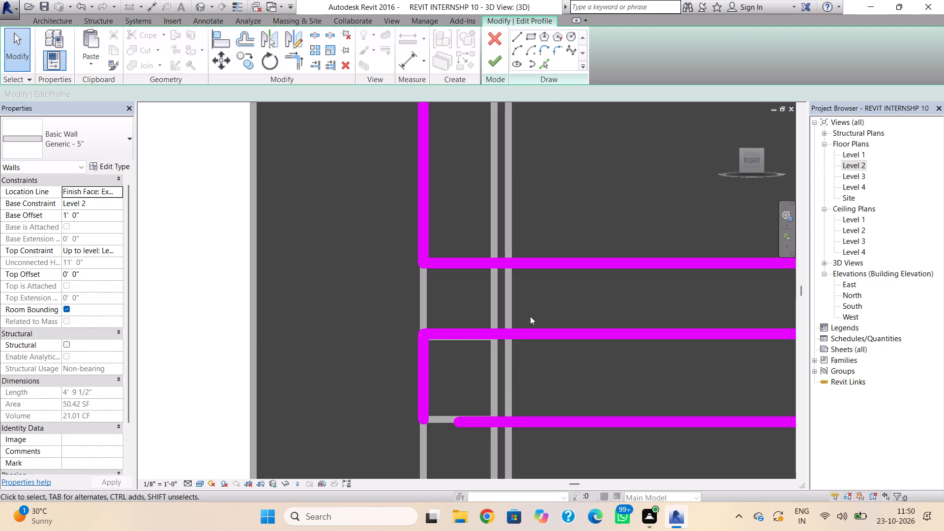
left_click(521, 39)
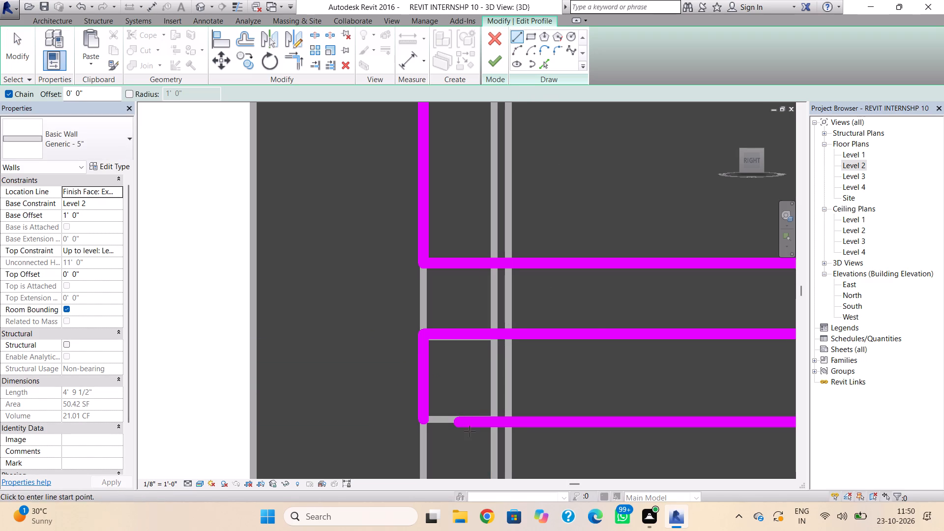
left_click(458, 420)
left_click(423, 420)
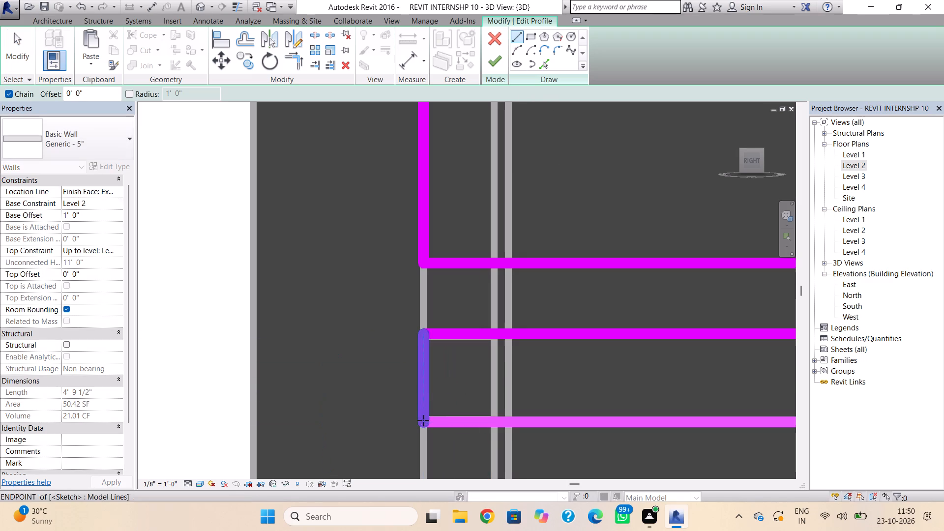
Extend the second slot's bottom line to the wall edge and draw the edge down to the third slot's top.
scroll(502, 431, "down", 2)
middle_click_drag(501, 432, 508, 281)
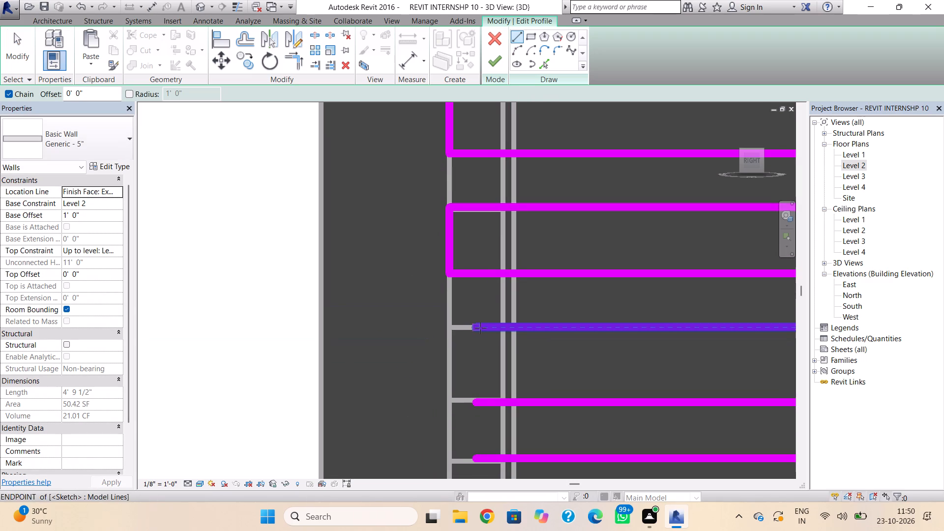
left_click(480, 328)
left_click(451, 328)
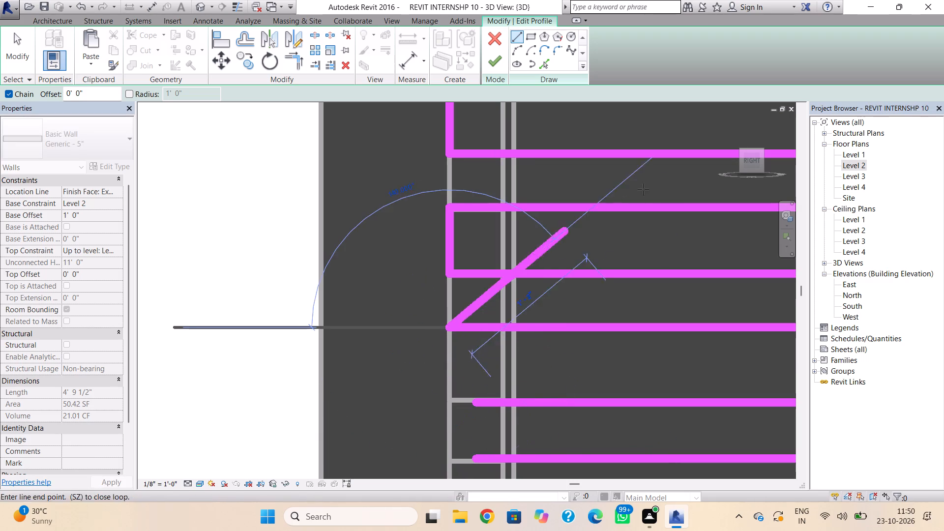
left_click(449, 403)
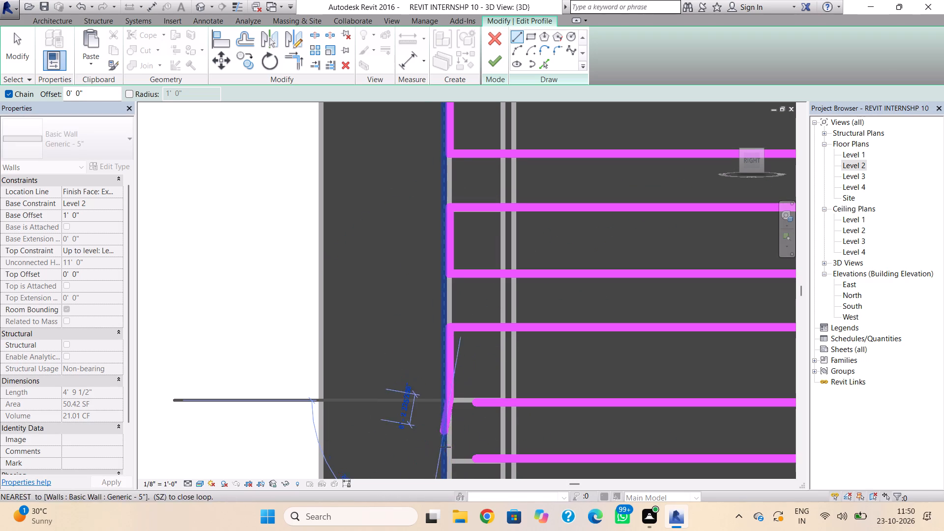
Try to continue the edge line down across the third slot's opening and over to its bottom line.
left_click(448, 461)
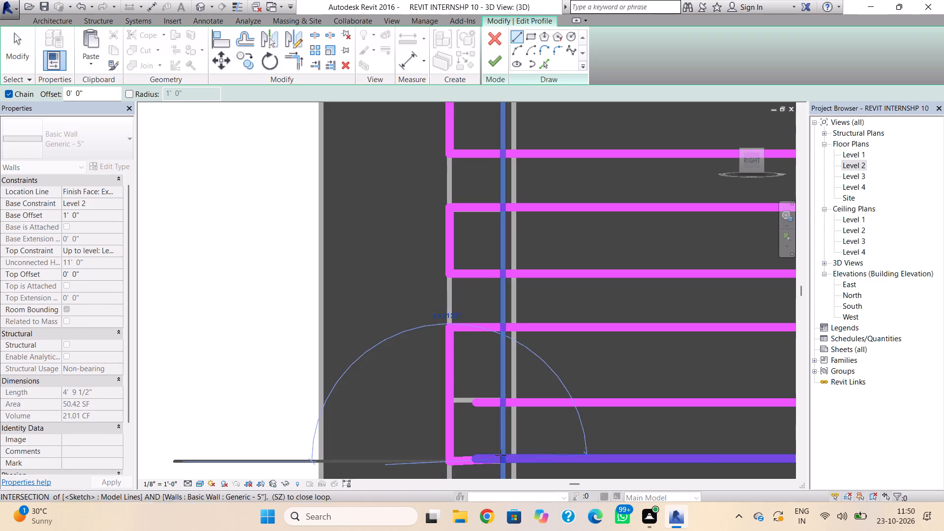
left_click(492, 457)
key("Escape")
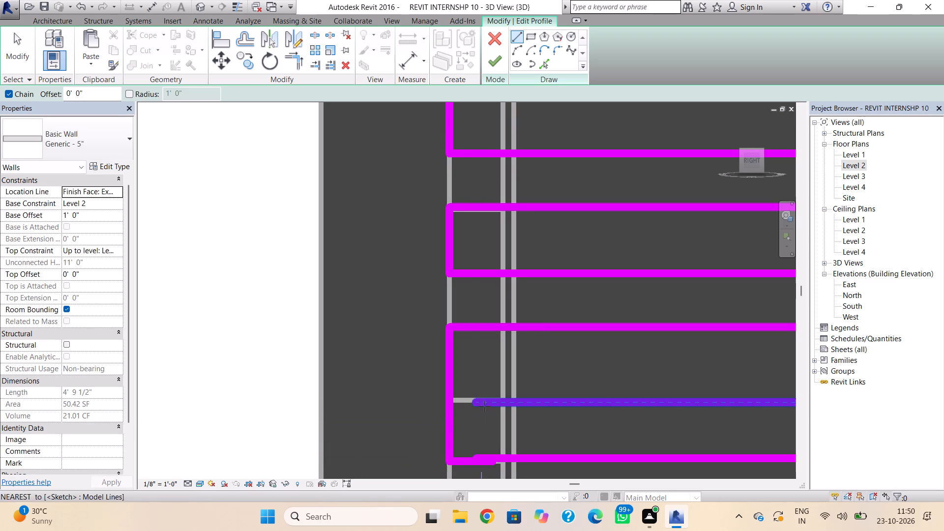
Connect the third slot's top line to the profile's vertical edge with a short line.
left_click_drag(478, 403, 473, 401)
left_click(450, 400)
key("Escape")
scroll(460, 445, "down", 2)
middle_click_drag(459, 442, 444, 297)
scroll(446, 327, "down", 2)
middle_click_drag(446, 330, 439, 336)
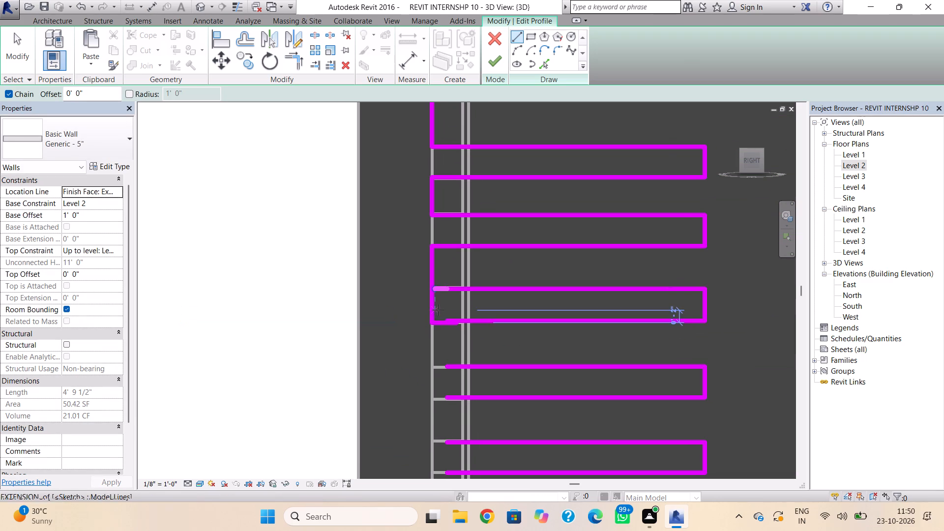
Delete the vertical segment across the third slot's opening and the misaligned short line at its bottom.
key("Escape")
left_click(432, 309)
key("Delete")
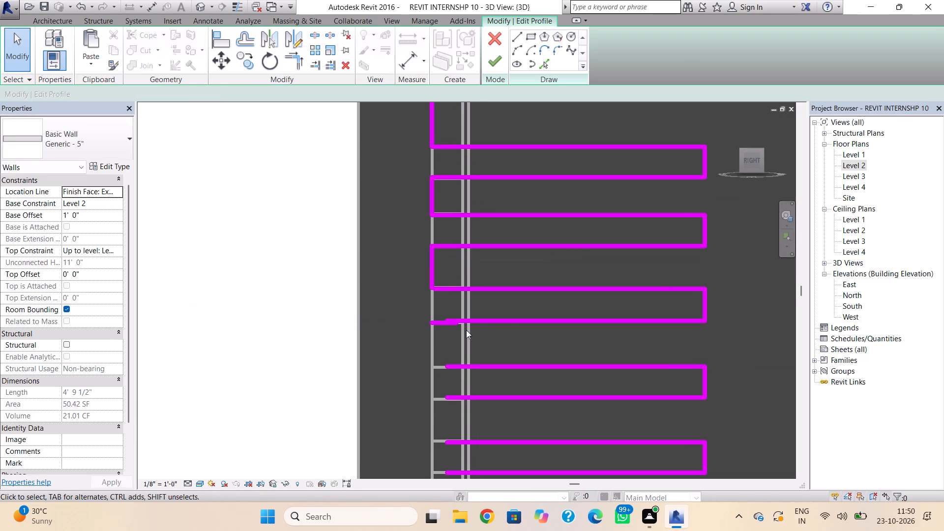
left_click(440, 322)
key("Delete")
Draw the profile edge from the third slot's bottom line to the wall edge, down to the fourth slot's top, and across to its top line.
left_click_drag(521, 37, 521, 42)
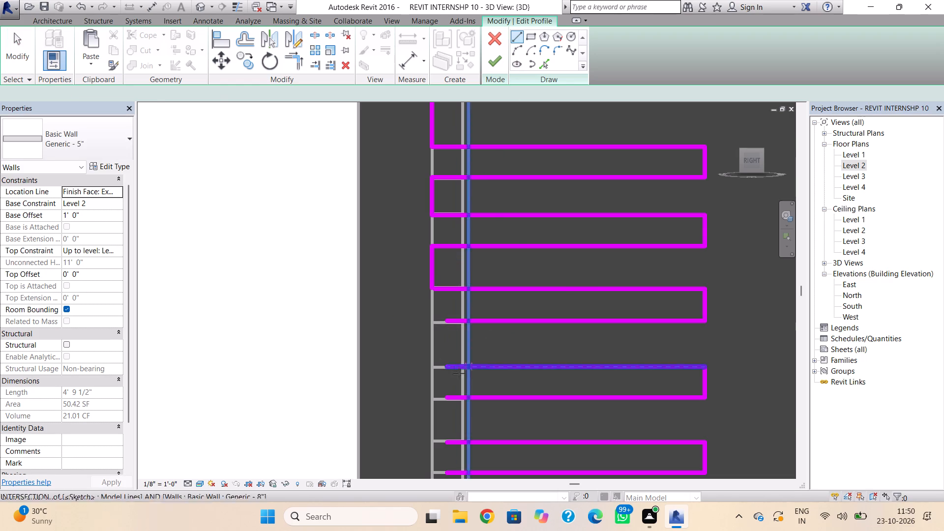
scroll(429, 332, "up", 4)
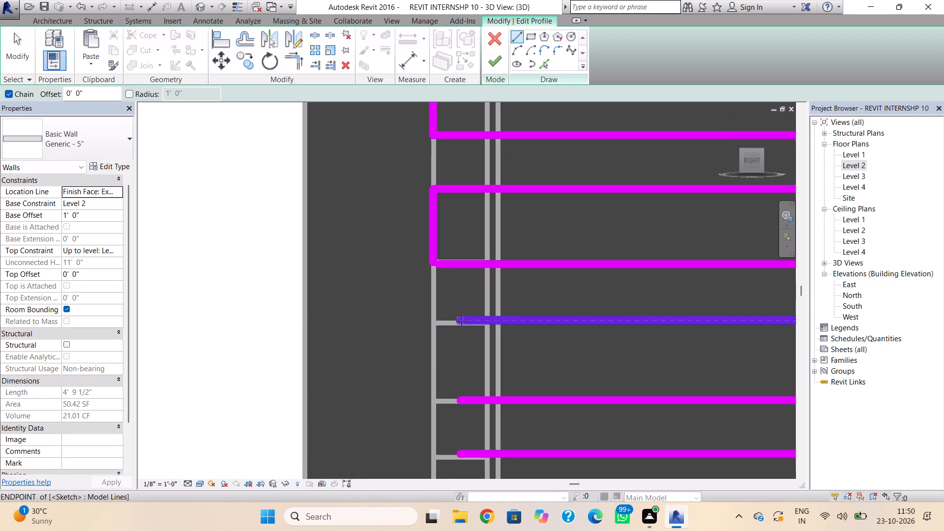
left_click(461, 321)
left_click(437, 322)
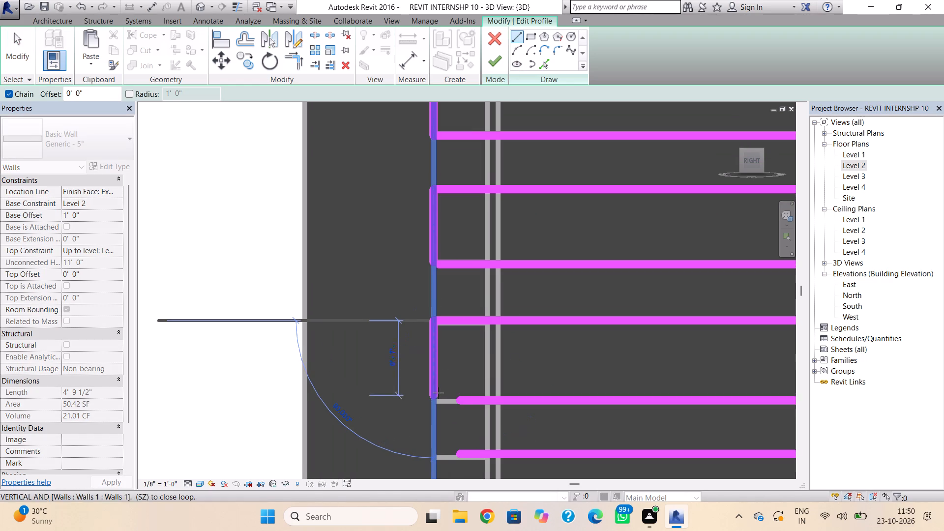
left_click(438, 399)
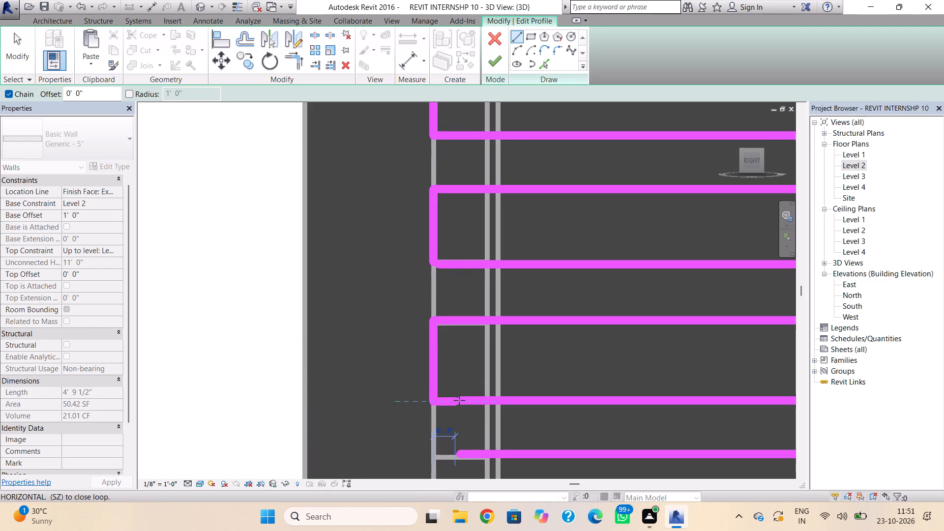
left_click(459, 400)
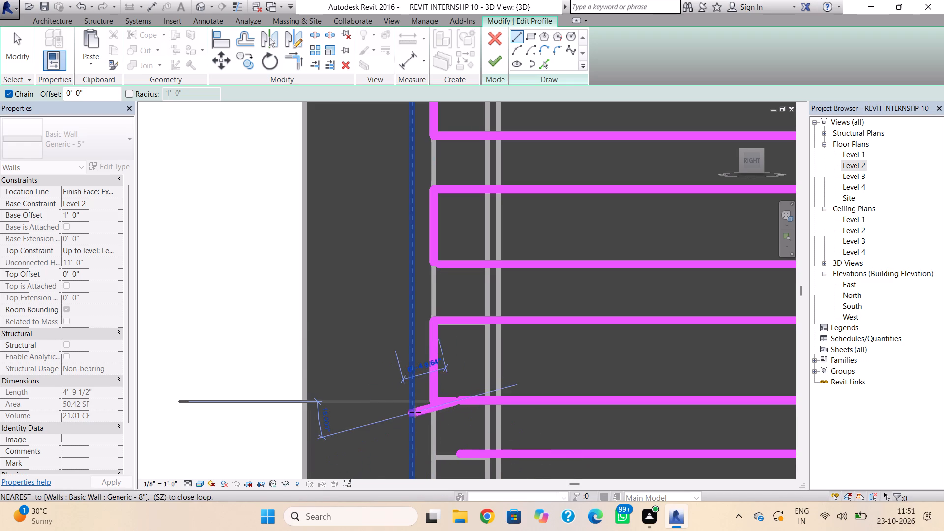
key("Escape")
key("Escape")
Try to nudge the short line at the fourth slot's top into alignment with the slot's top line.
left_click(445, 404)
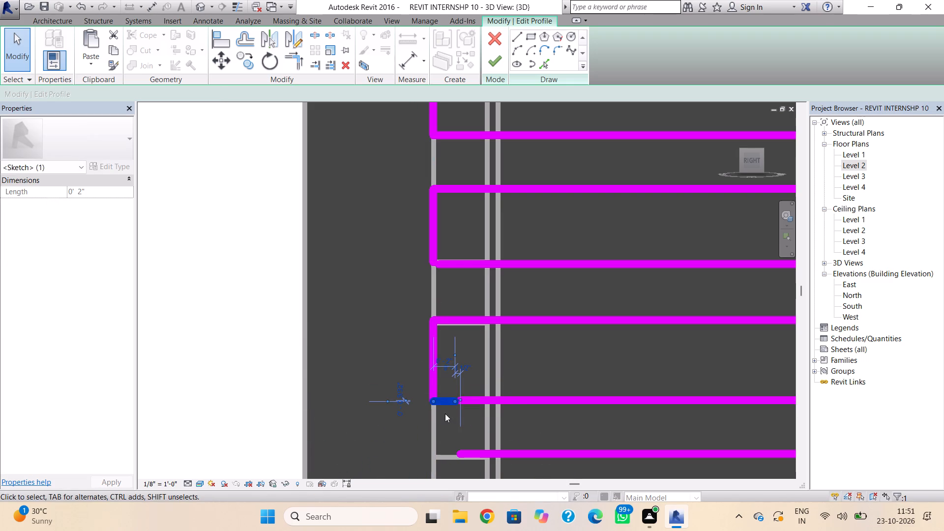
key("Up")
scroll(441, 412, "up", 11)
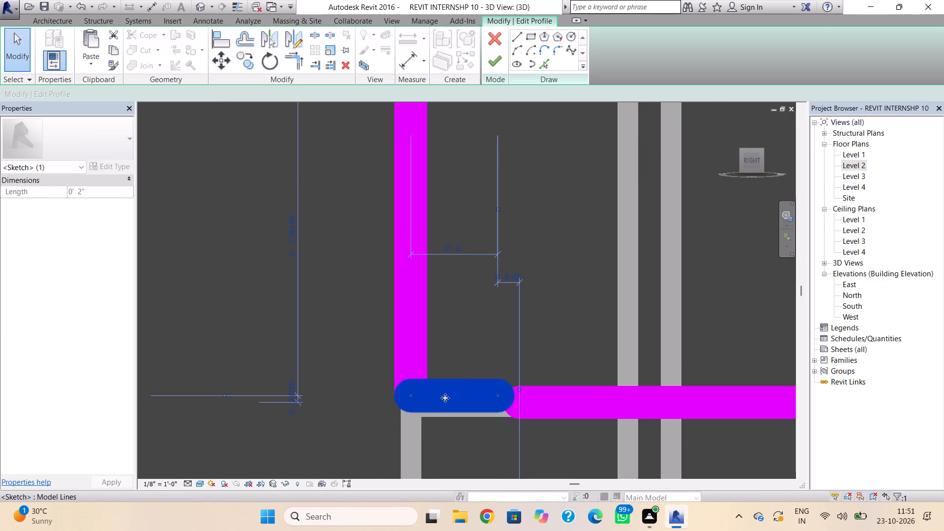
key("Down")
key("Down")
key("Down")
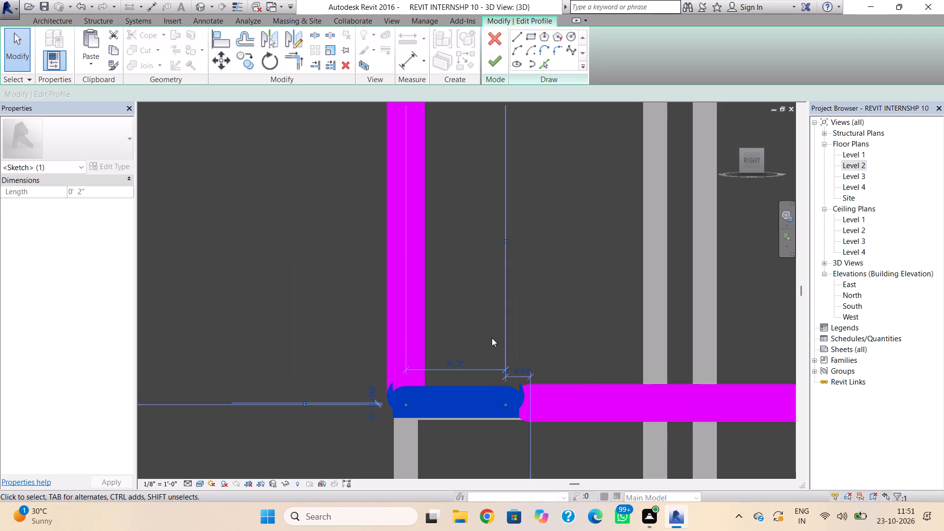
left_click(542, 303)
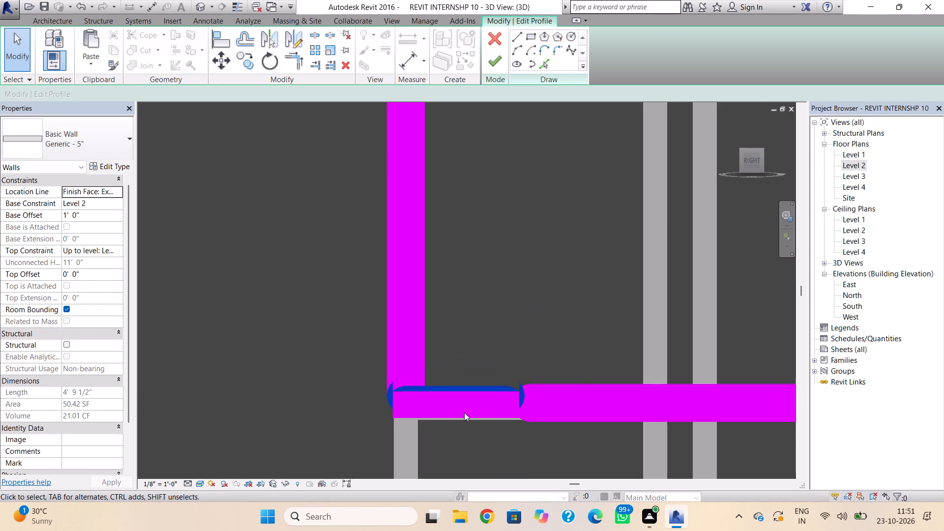
Delete the misaligned short line between the vertical edge and the fourth slot's top line.
key("Escape")
key("Delete")
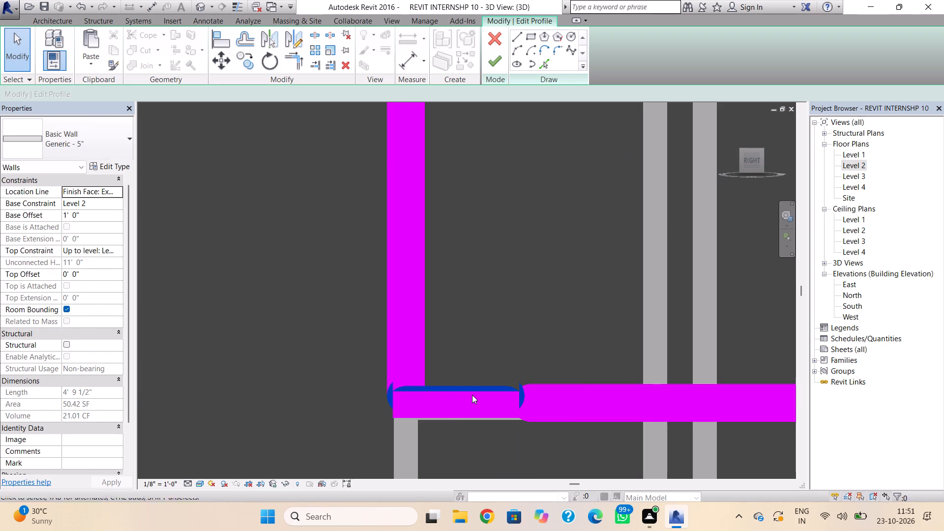
key("Escape")
key("Escape")
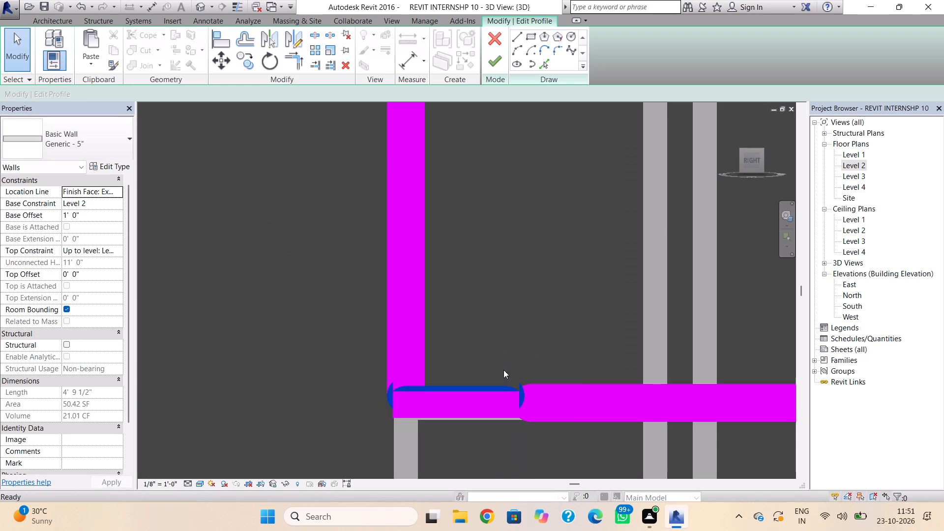
left_click(486, 393)
left_click(486, 411)
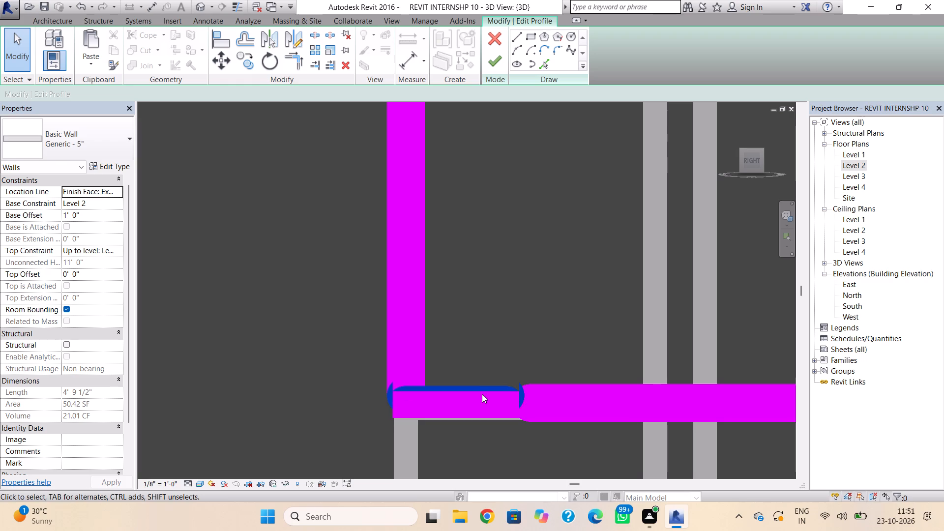
left_click(482, 406)
key("Delete")
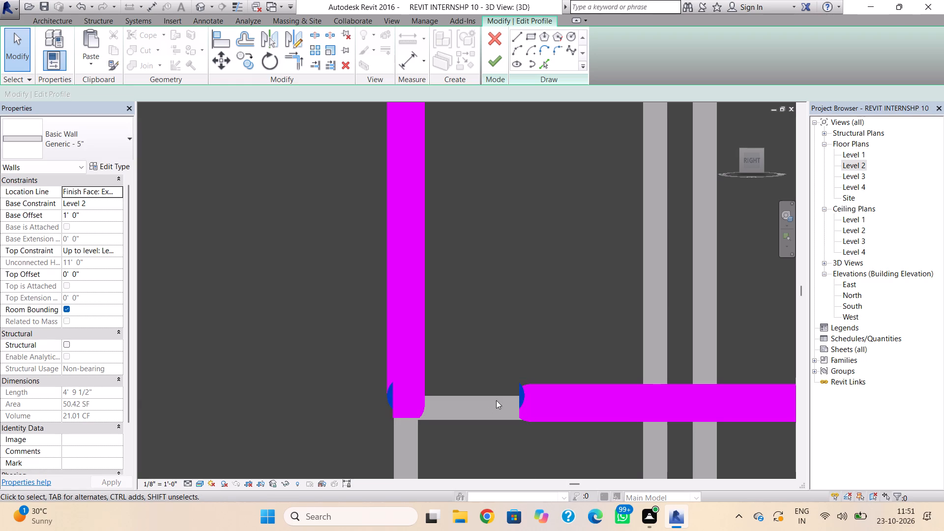
Extend the fourth slot's top line to the lower end of the vertical edge, making it 3' 8 1/2" long.
scroll(474, 397, "down", 6)
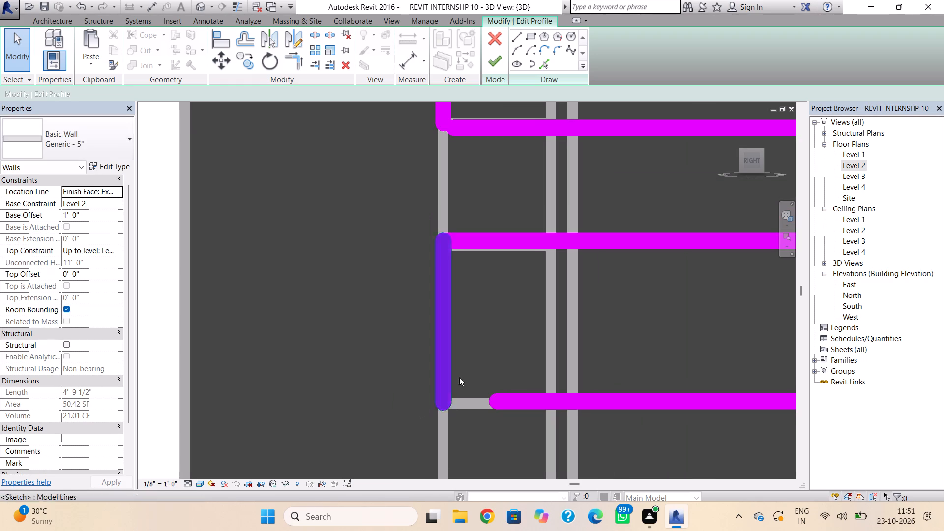
left_click(441, 401)
left_click(495, 398)
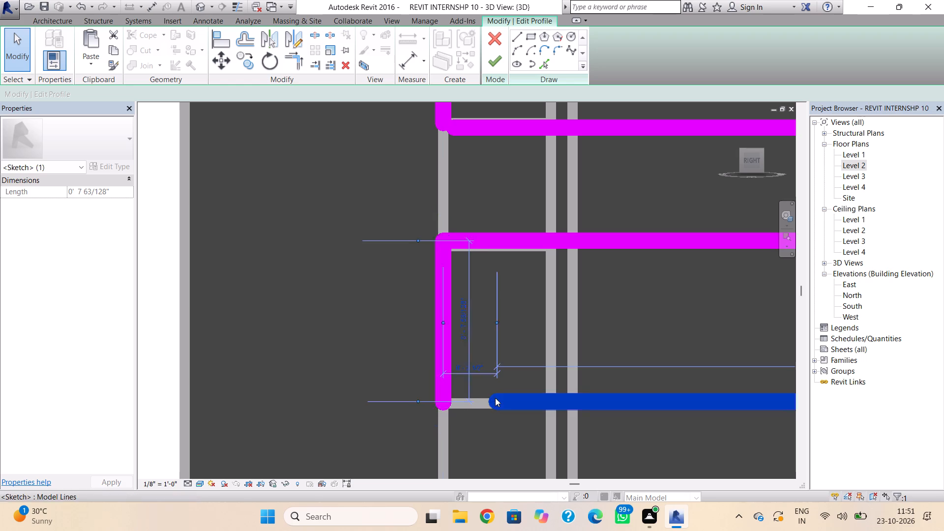
left_click_drag(494, 400, 444, 407)
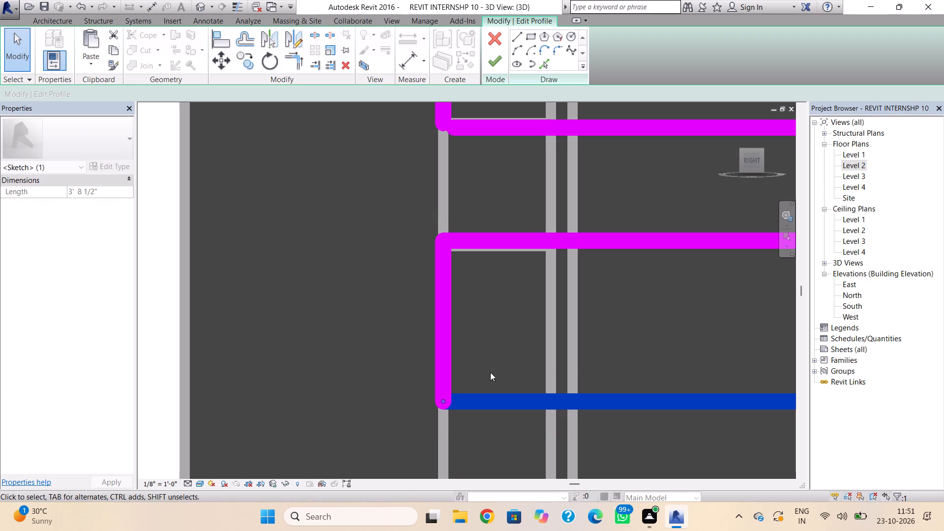
left_click(496, 361)
Extend the fourth slot's bottom line to the wall edge, about 3' 8 1/4" long, and nudge it down onto the existing slot edge.
scroll(471, 396, "down", 3)
middle_click_drag(471, 385, 480, 267)
scroll(492, 369, "down", 3)
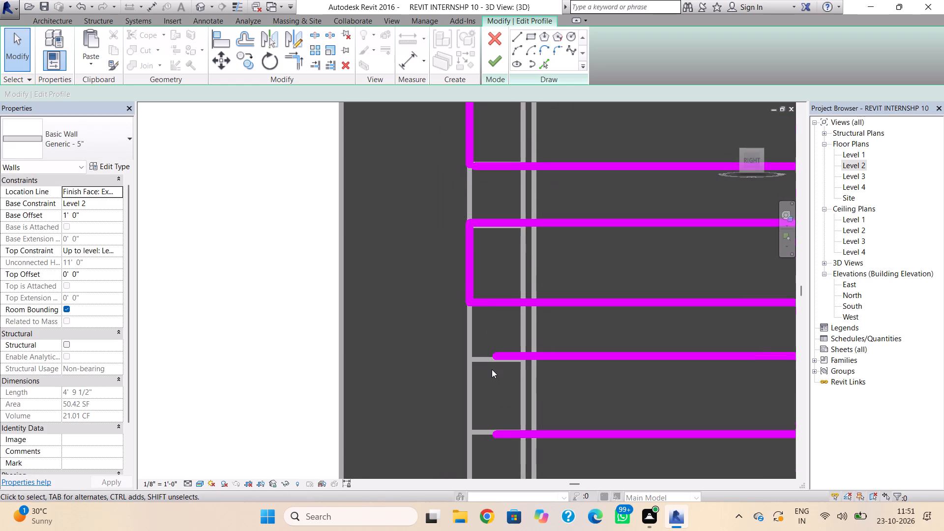
middle_click_drag(492, 369, 478, 333)
left_click(517, 33)
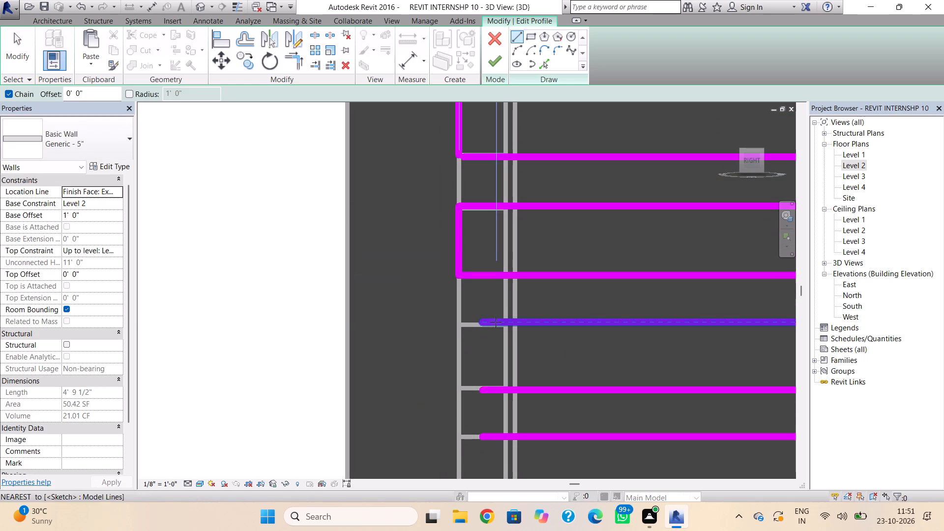
scroll(493, 345, "down", 3)
middle_click_drag(493, 350, 487, 365)
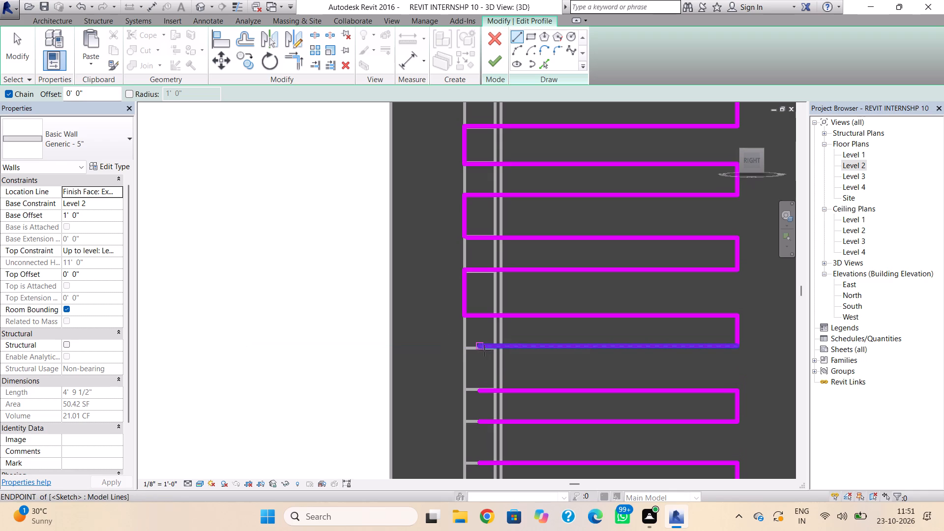
scroll(483, 349, "up", 5)
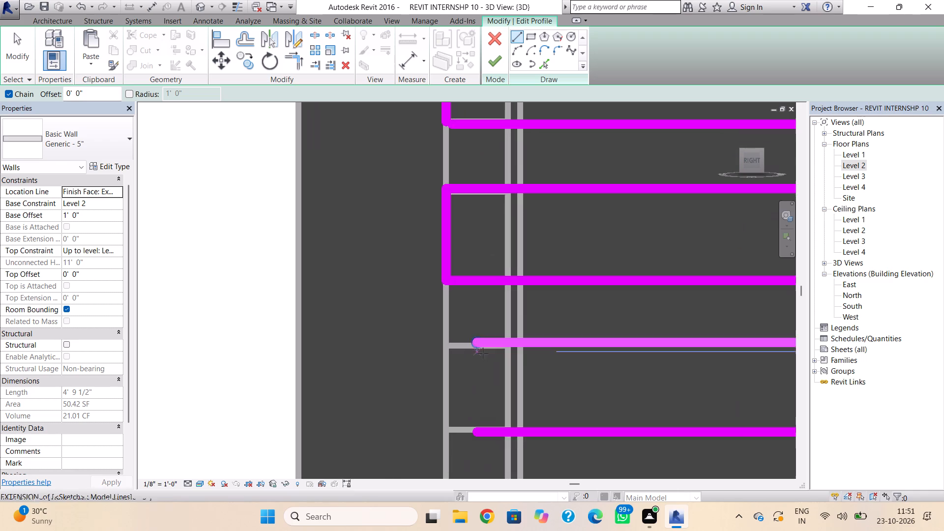
scroll(484, 357, "up", 4)
key("Escape")
key("Escape")
left_click(470, 329)
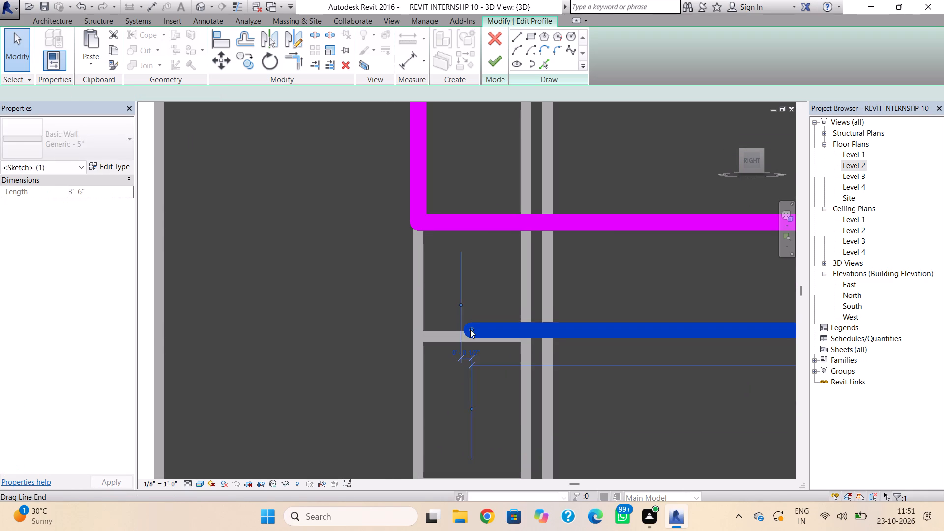
left_click_drag(470, 329, 422, 335)
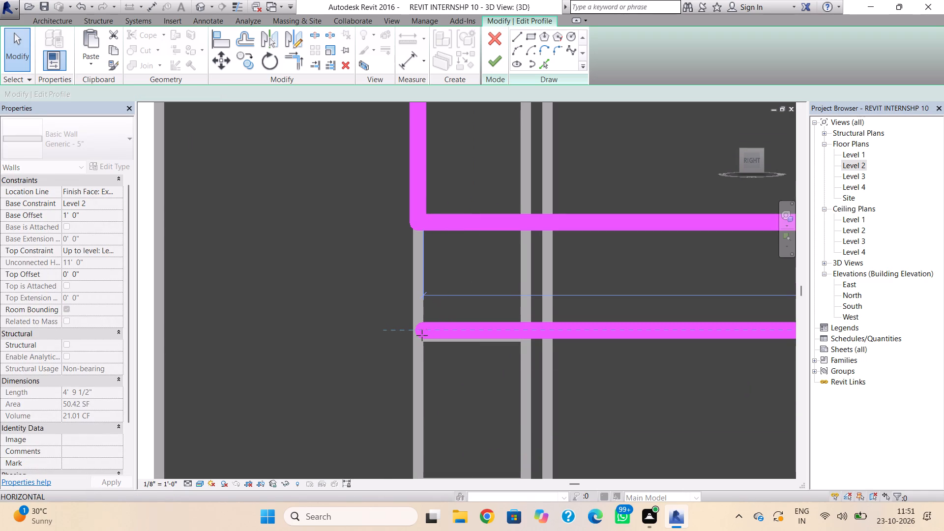
left_click_drag(422, 335, 421, 336)
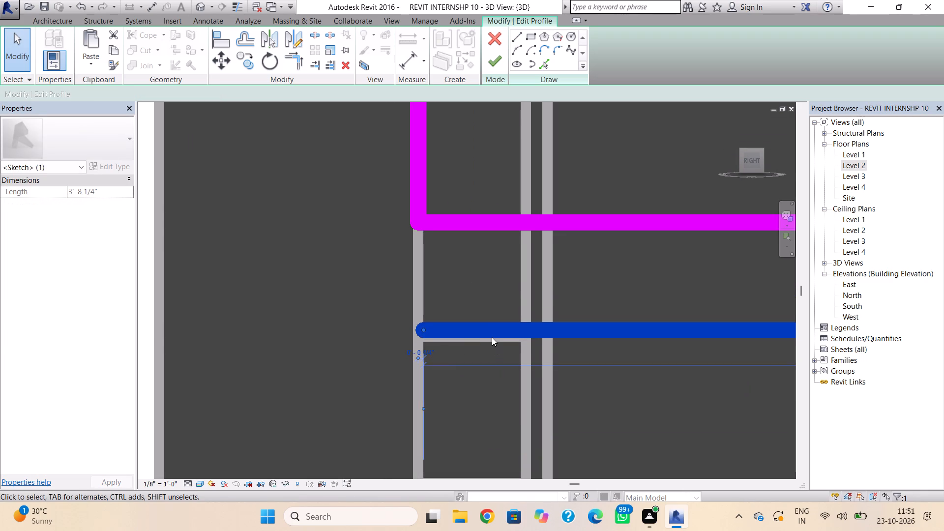
scroll(492, 337, "up", 3)
key("Down")
key("Down")
key("Down")
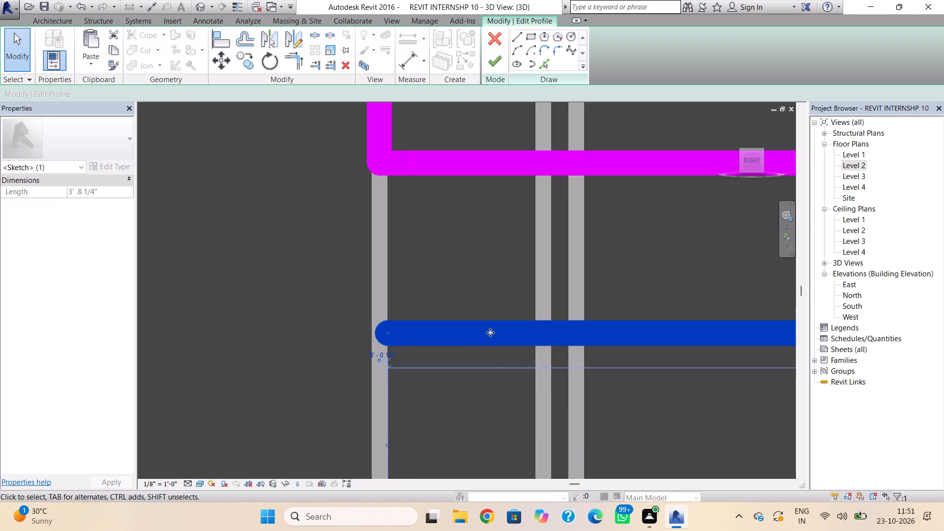
Draw the edge from the fourth slot's bottom line down to the fifth slot's top, with a short line across to its top line.
scroll(470, 347, "down", 2)
middle_click_drag(469, 346, 508, 257)
left_click(511, 40)
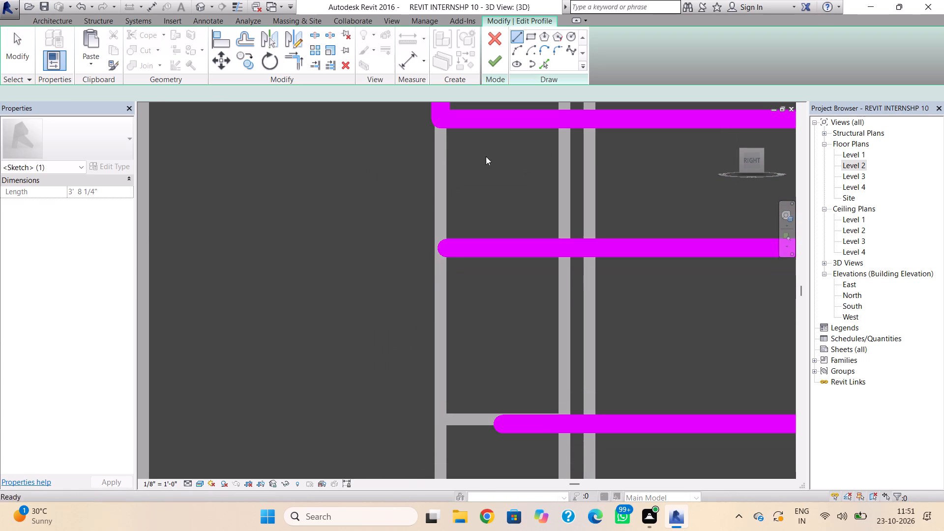
left_click(444, 248)
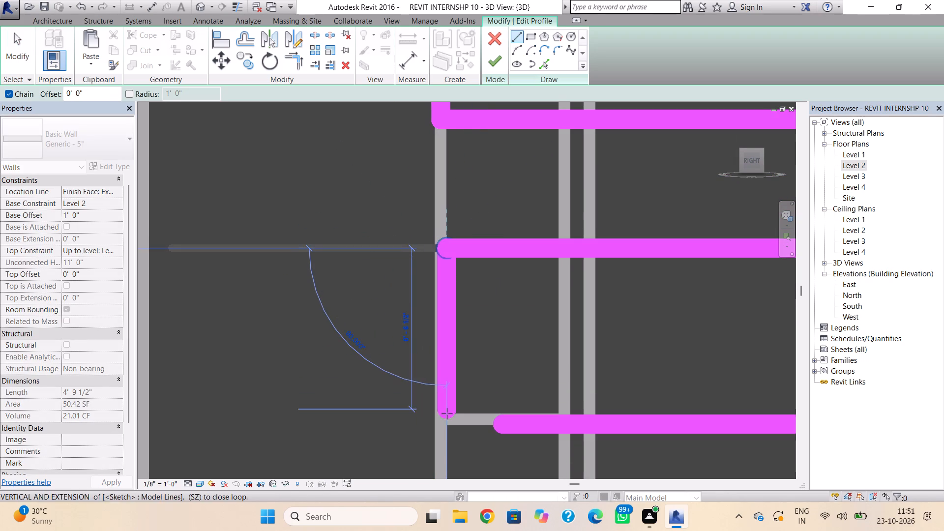
left_click(446, 420)
left_click(507, 423)
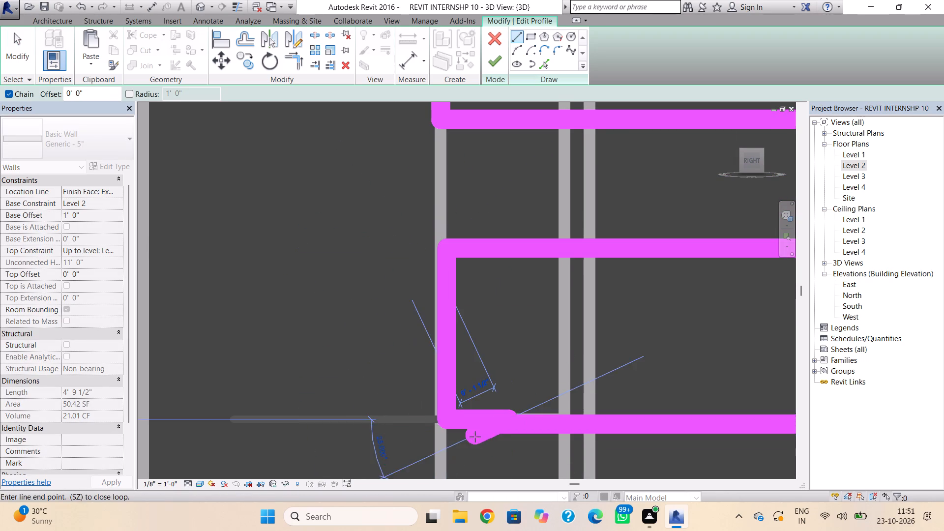
key("Escape")
key("Escape")
Nudge the vertical edge between the fourth and fifth slots outward toward the wall edge.
left_click(453, 379)
left_click(448, 376)
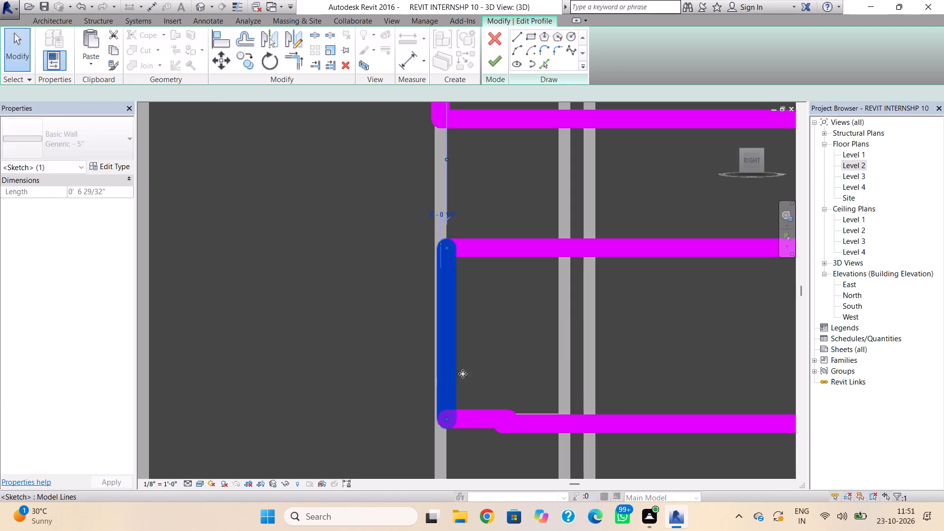
key("Left")
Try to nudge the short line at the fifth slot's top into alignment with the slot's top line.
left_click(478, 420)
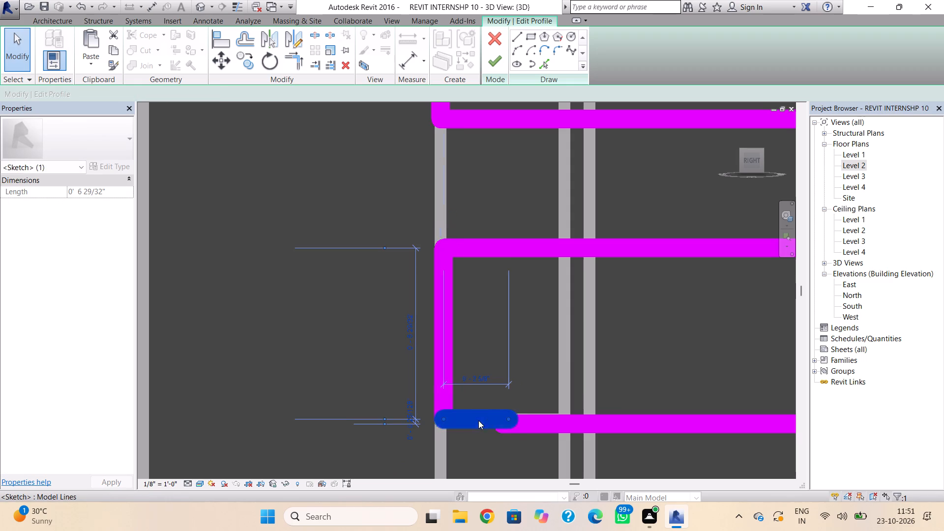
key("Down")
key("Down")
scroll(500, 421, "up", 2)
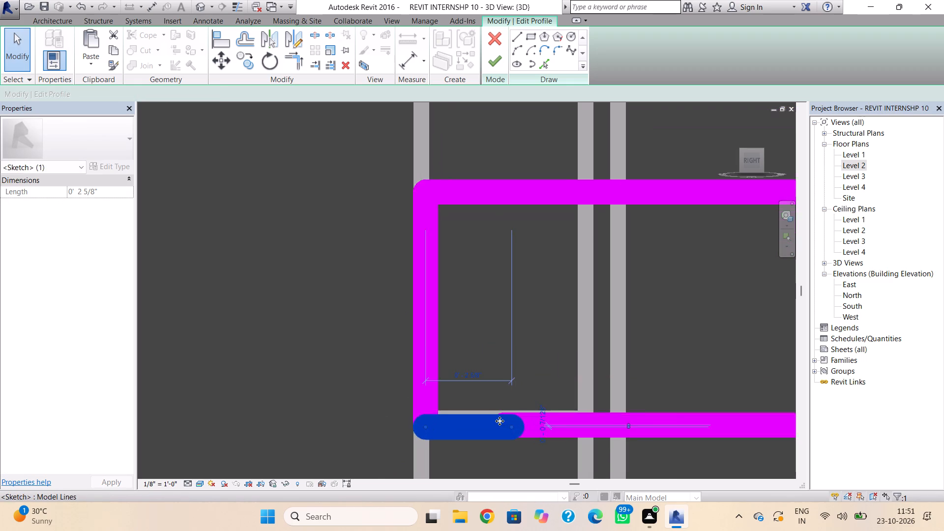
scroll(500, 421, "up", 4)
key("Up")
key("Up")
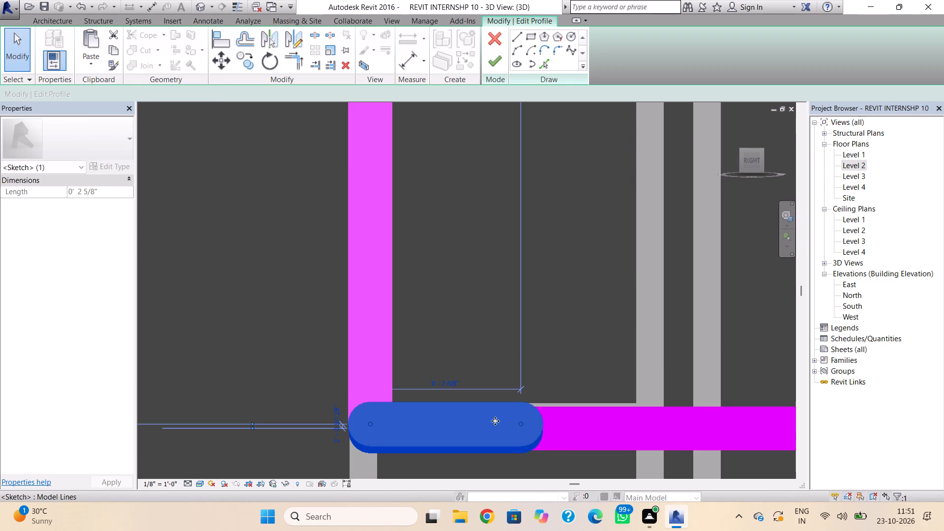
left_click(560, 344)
Delete the misaligned short line between the vertical edge and the fifth slot's top line.
left_click(582, 406)
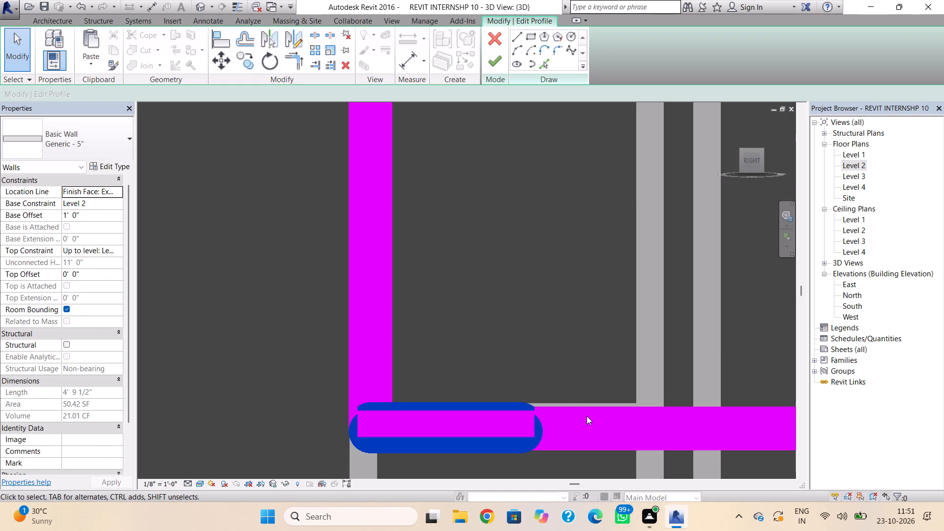
scroll(586, 417, "down", 4)
middle_click_drag(591, 413, 508, 415)
left_click(510, 410)
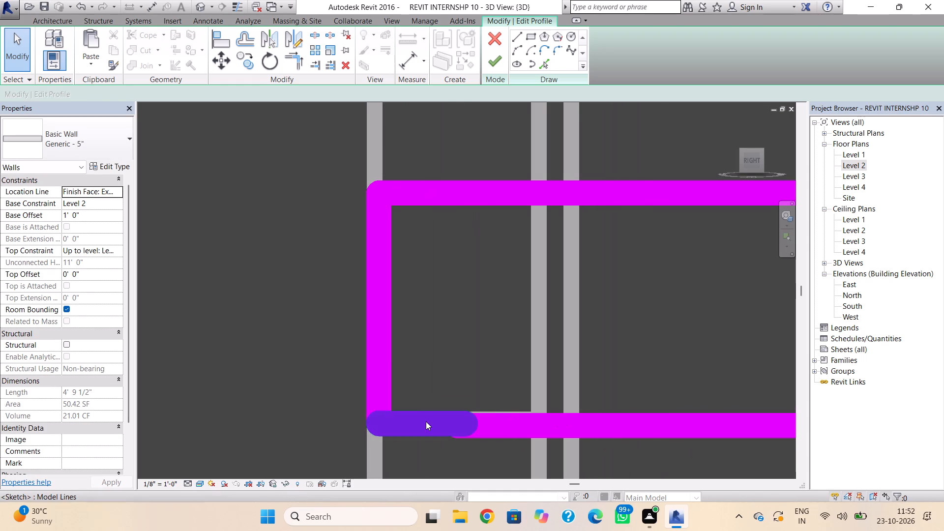
left_click(412, 422)
key("Delete")
Extend the fifth slot's top line to the lower end of the vertical edge, making it 3' 8 3/8" long.
left_click(456, 429)
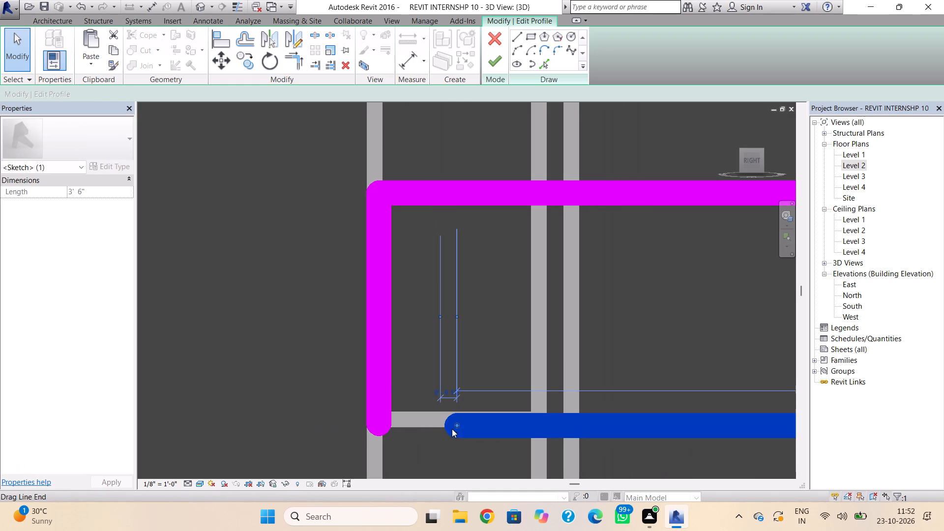
left_click_drag(459, 426, 385, 426)
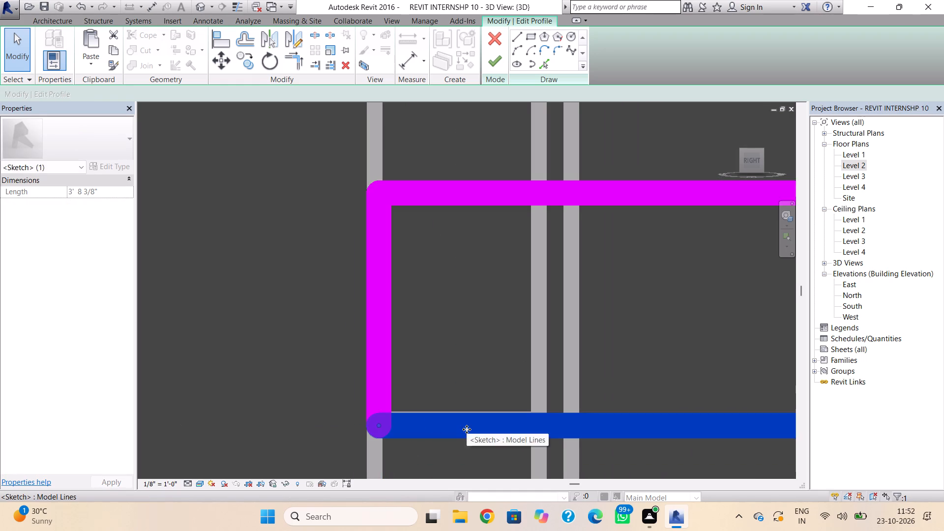
Nudge the fifth slot's top line slightly upward toward the wall's reference line.
scroll(477, 428, "up", 4)
key("Up")
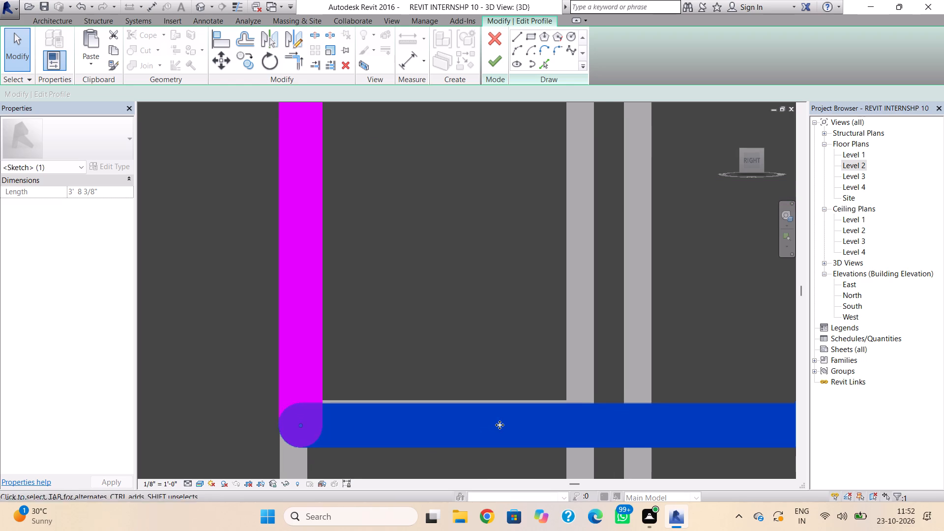
scroll(501, 322, "down", 3)
left_click(499, 319)
Extend the fifth slot's bottom line outward to the wall edge, making it 3' 8 1/2" long.
scroll(508, 383, "down", 4)
middle_click_drag(507, 385, 500, 285)
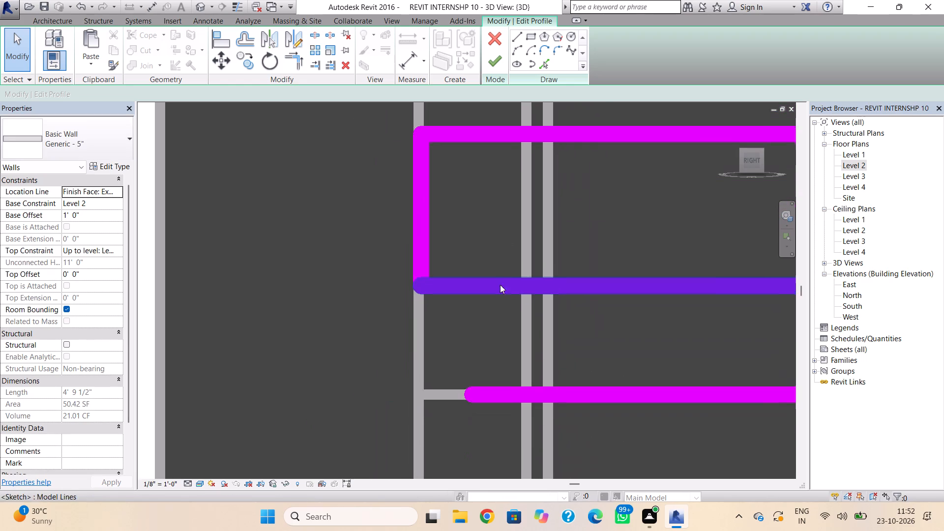
scroll(500, 288, "up", 1)
scroll(493, 332, "down", 8)
middle_click_drag(492, 338, 419, 337)
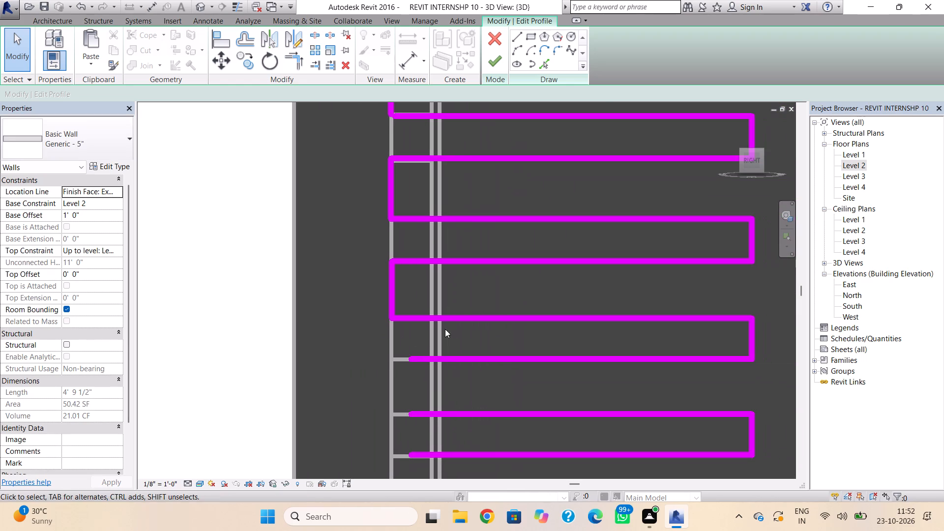
left_click(410, 357)
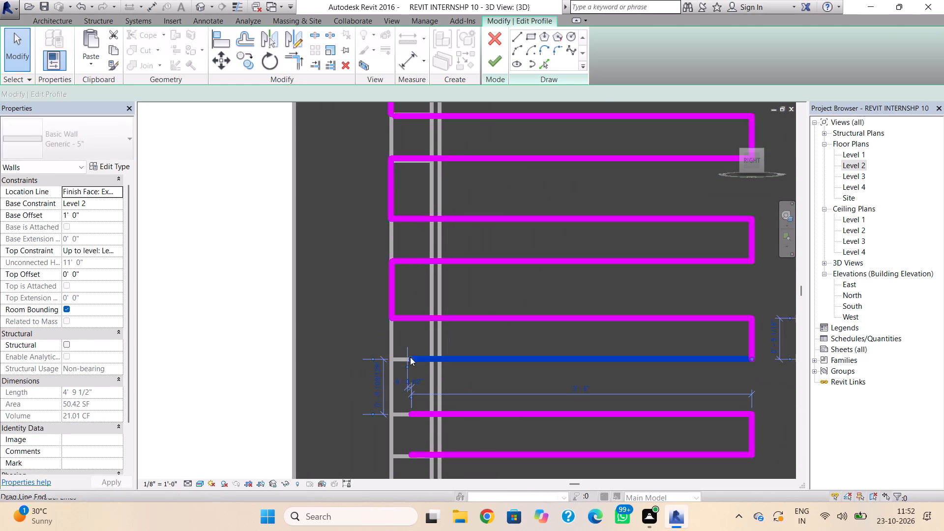
scroll(404, 360, "up", 7)
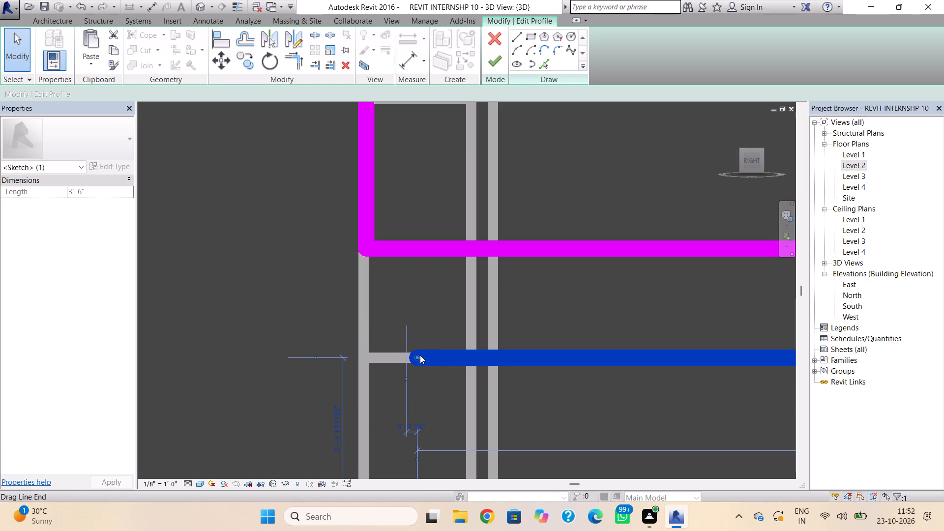
left_click_drag(420, 355, 365, 356)
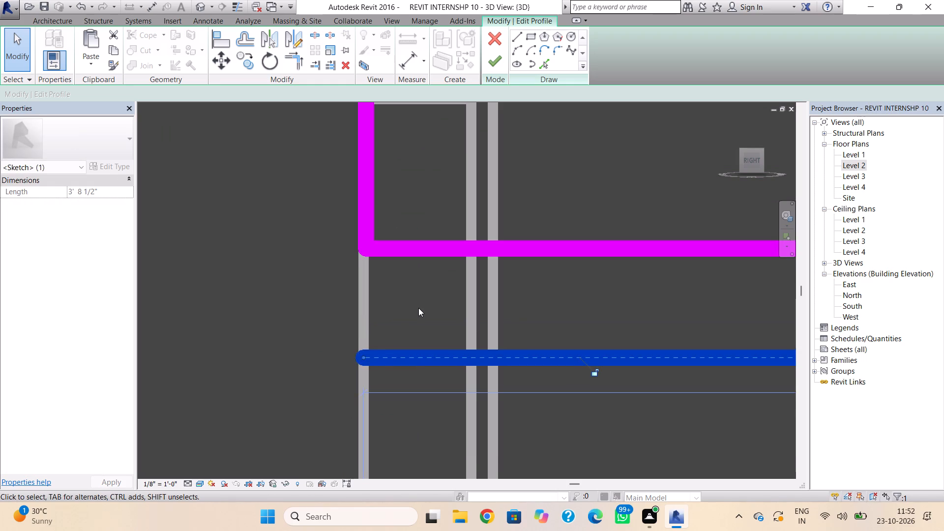
Draw a vertical line along the wall edge from the fifth slot's bottom line down to the sixth slot's top level.
scroll(419, 305, "down", 4)
left_click(516, 31)
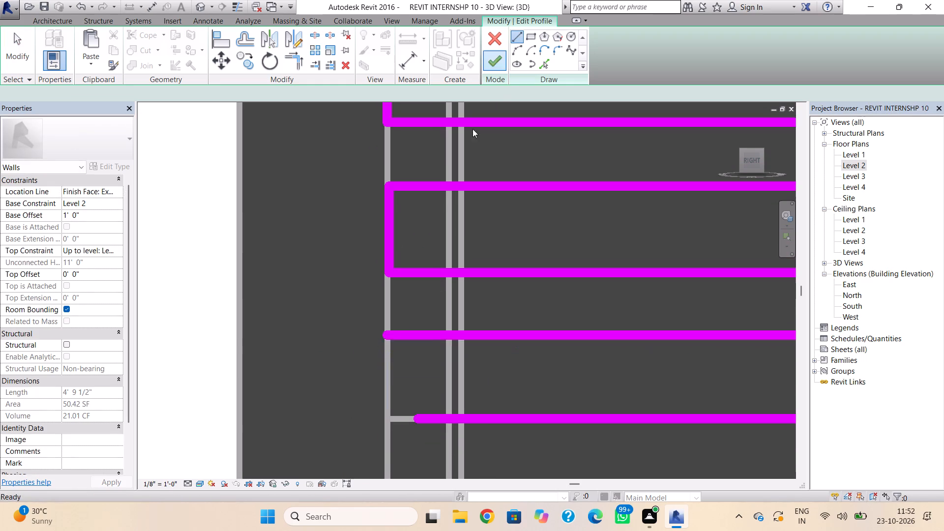
left_click(386, 333)
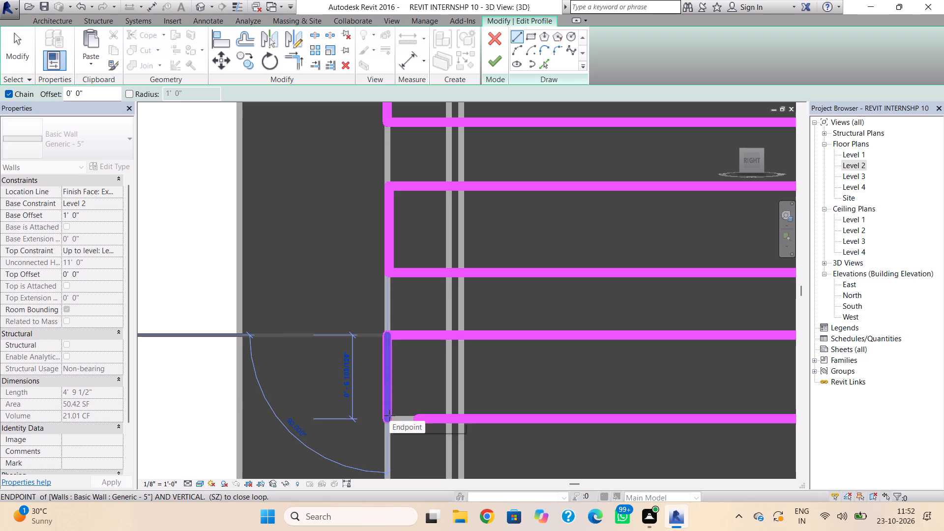
left_click(389, 415)
key("Escape")
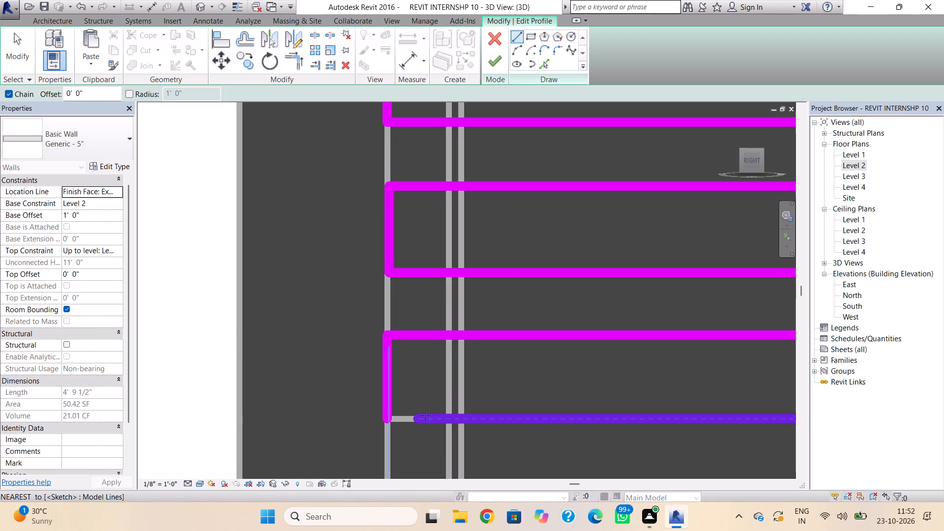
key("Escape")
Extend the sixth slot's top line to the lower end of the vertical edge above it.
left_click(419, 418)
left_click_drag(419, 418, 391, 418)
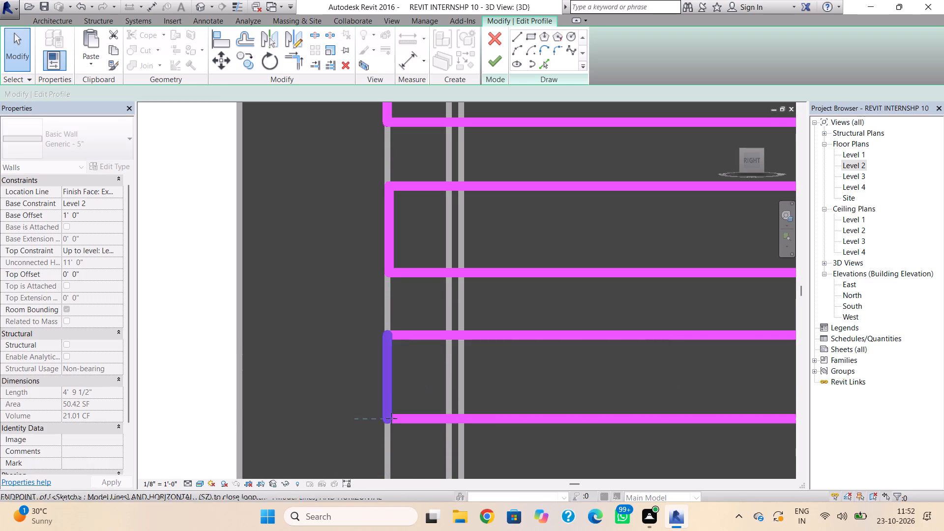
left_click_drag(391, 418, 388, 418)
scroll(420, 401, "down", 3)
left_click(445, 372)
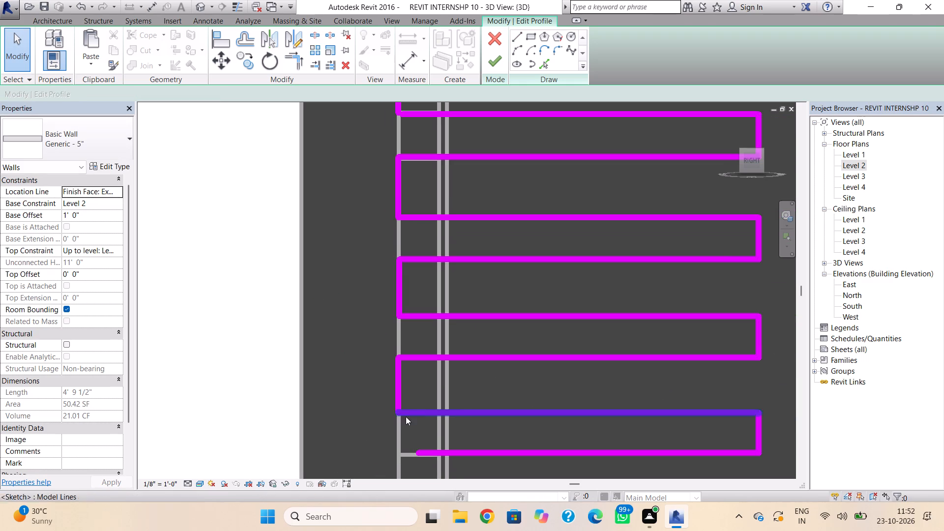
Extend the sixth slot's bottom line to the wall edge, making it 3' 8 1/2" long.
scroll(400, 427, "down", 2)
middle_click_drag(401, 428, 424, 398)
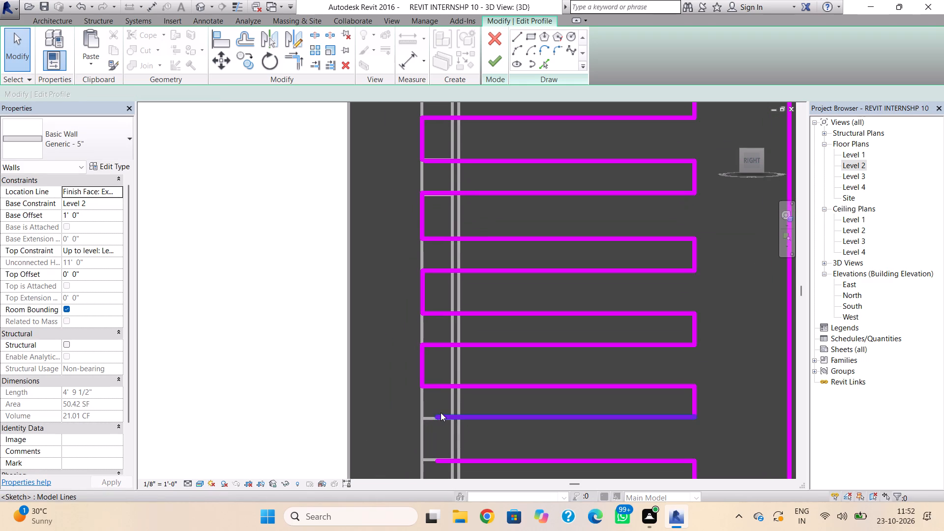
left_click(441, 413)
scroll(436, 418, "up", 8)
left_click_drag(440, 410, 433, 413)
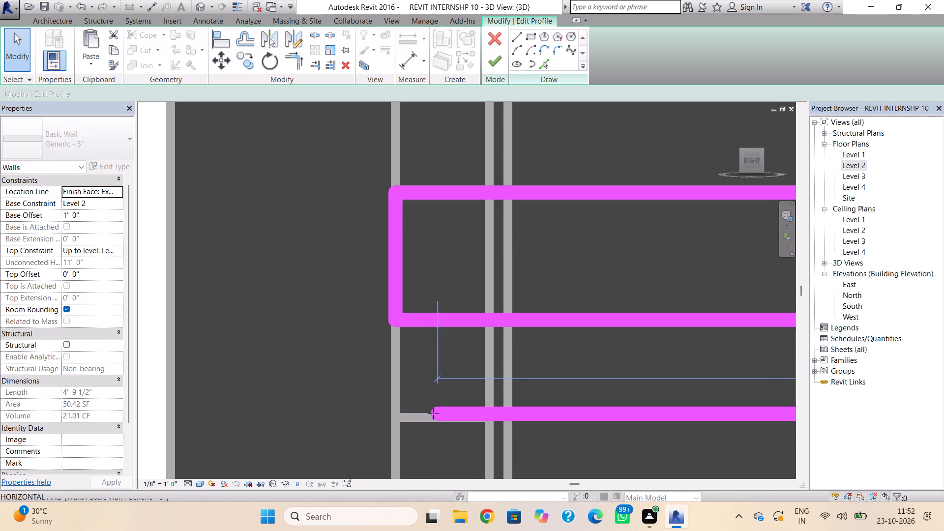
left_click_drag(433, 413, 392, 418)
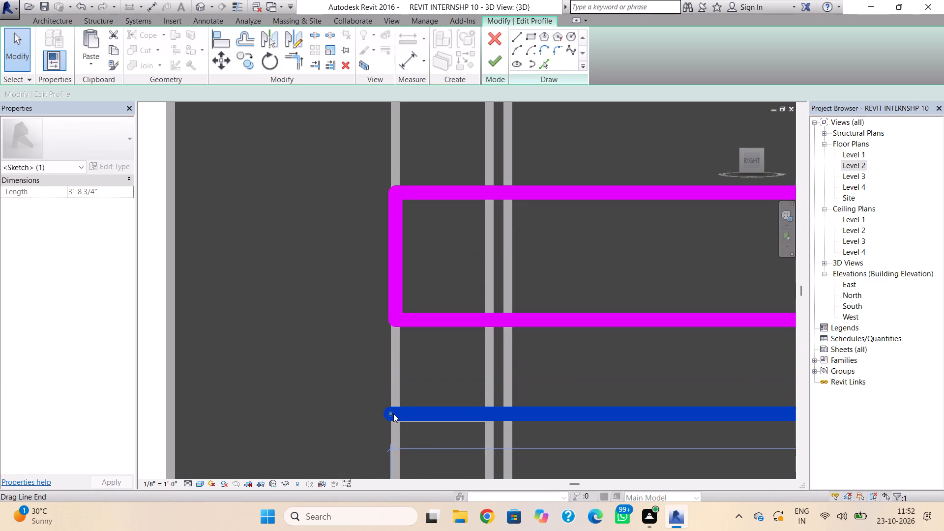
left_click_drag(391, 413, 401, 412)
left_click(469, 384)
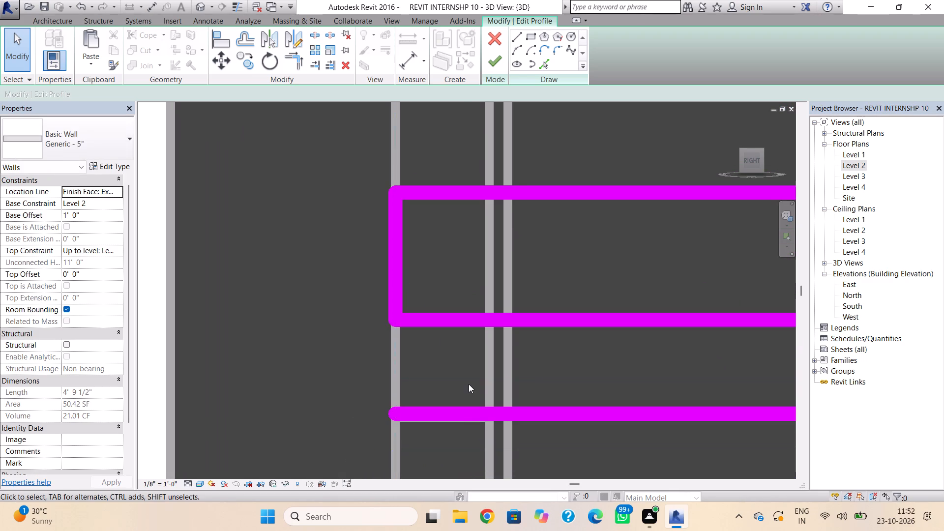
Nudge the sixth slot's bottom line slightly downward toward the wall's reference line.
left_click(471, 412)
scroll(470, 412, "down", 1)
scroll(470, 412, "up", 7)
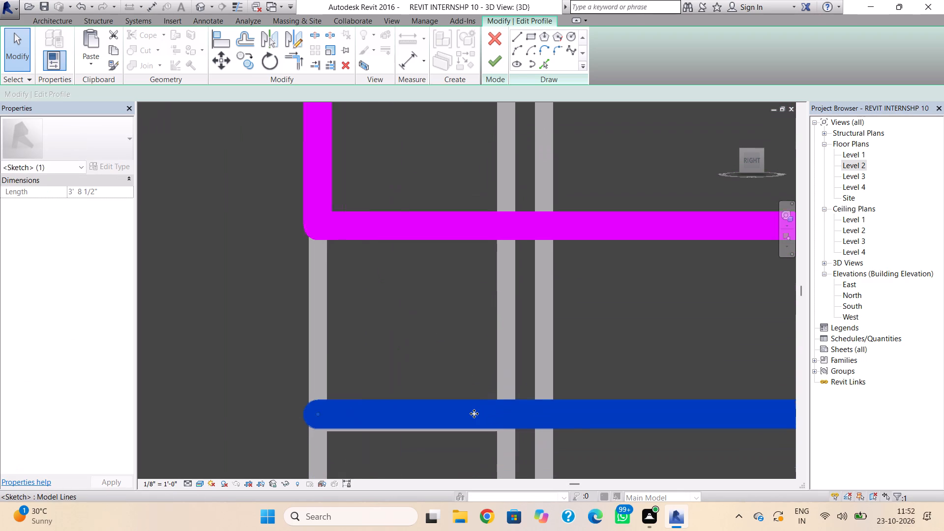
key("Down")
key("Down")
left_click(459, 368)
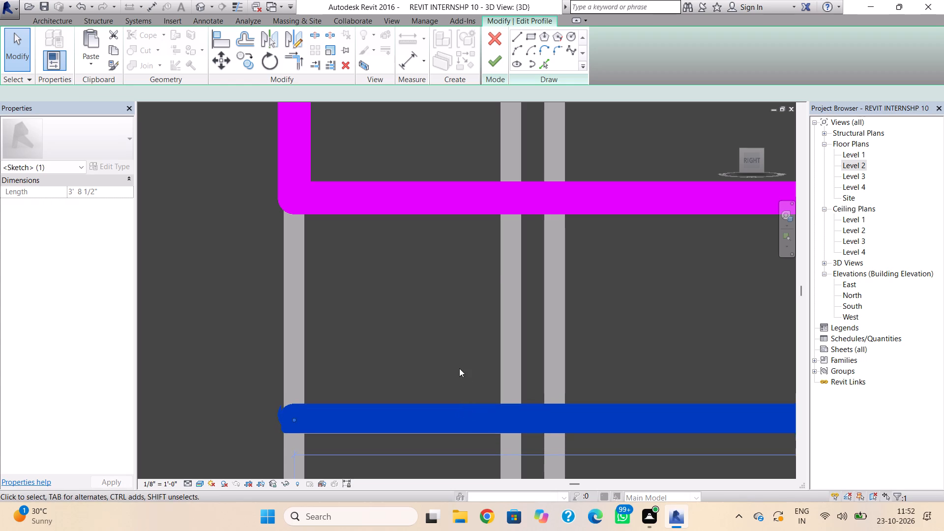
Draw a vertical line along the wall edge from the sixth slot's bottom line down to the seventh slot's top level.
scroll(442, 388, "down", 3)
middle_click_drag(433, 396, 473, 313)
scroll(423, 360, "down", 1)
scroll(441, 321, "down", 1)
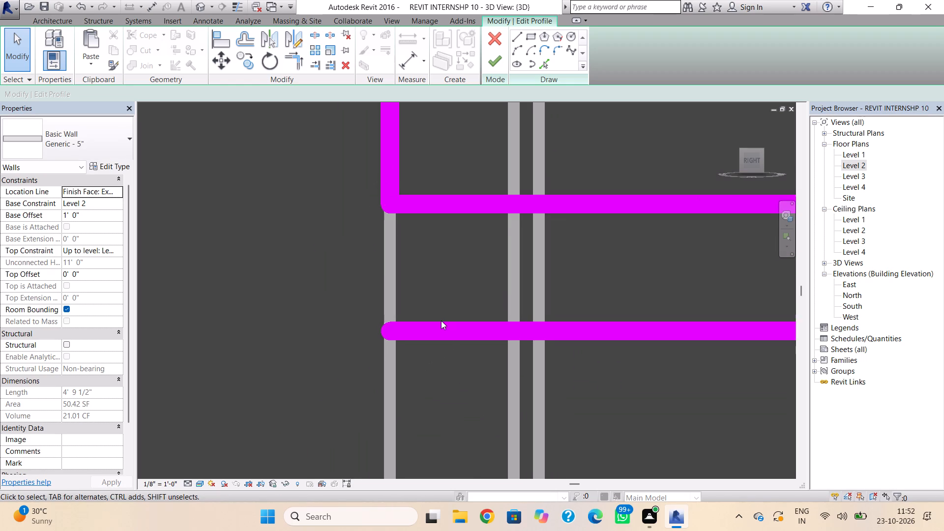
scroll(436, 336, "down", 3)
middle_click_drag(434, 343, 452, 275)
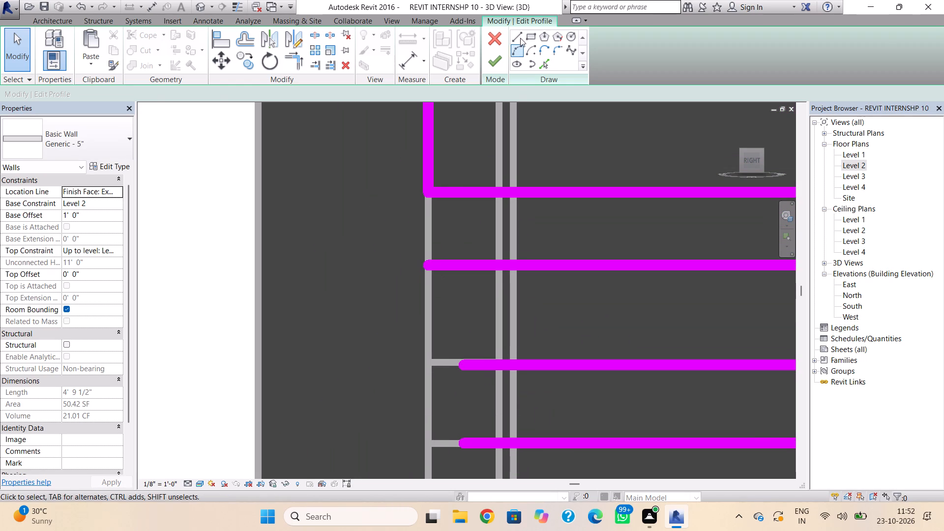
left_click(520, 37)
left_click(426, 265)
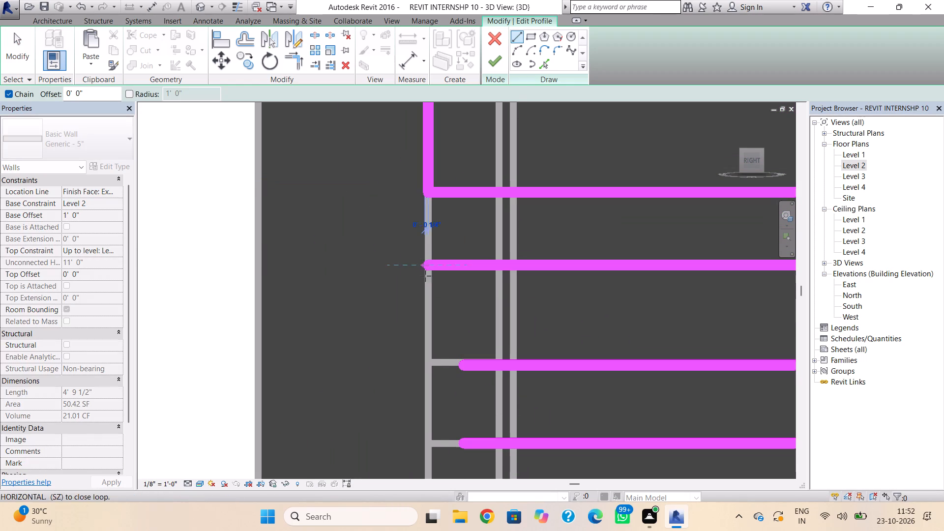
left_click(430, 362)
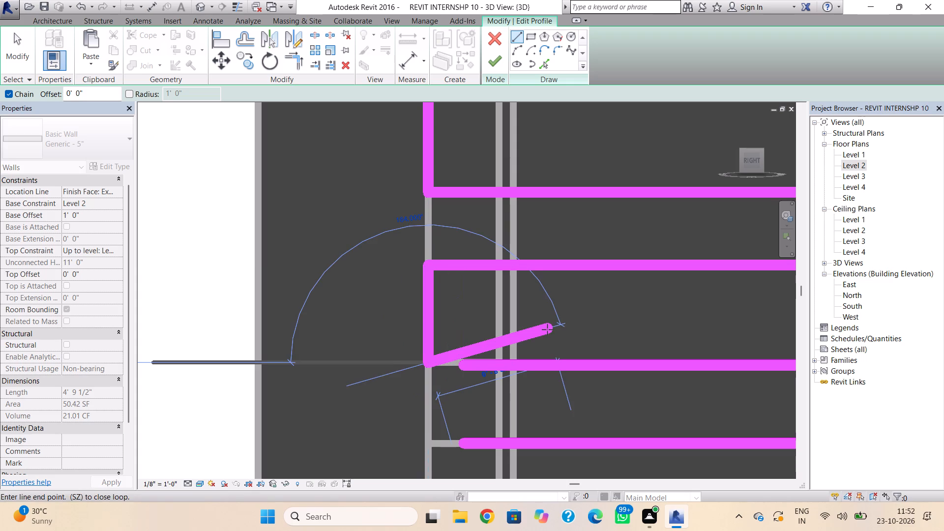
key("Escape")
key("Escape")
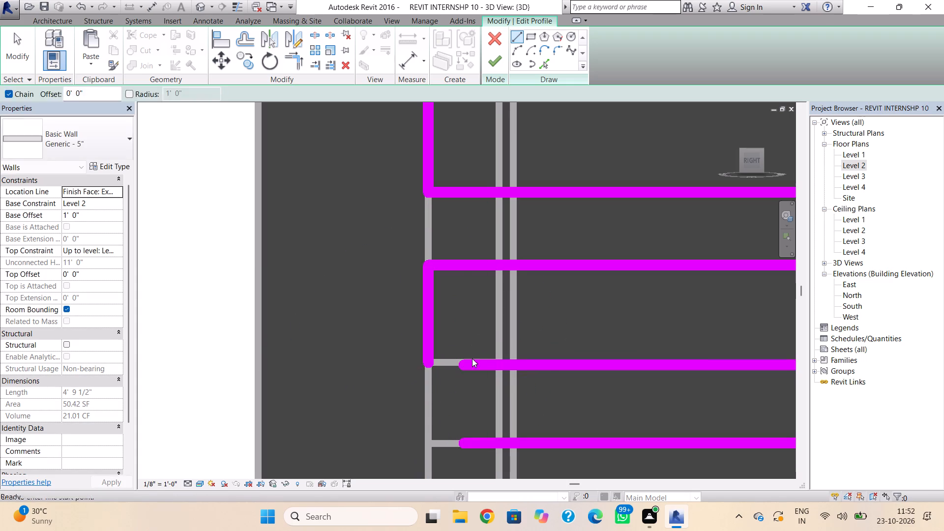
Extend the seventh slot's top line to the lower end of the vertical edge, making it 3' 8 1/2" long.
left_click(470, 363)
scroll(482, 362, "up", 1)
key("Left")
key("Left")
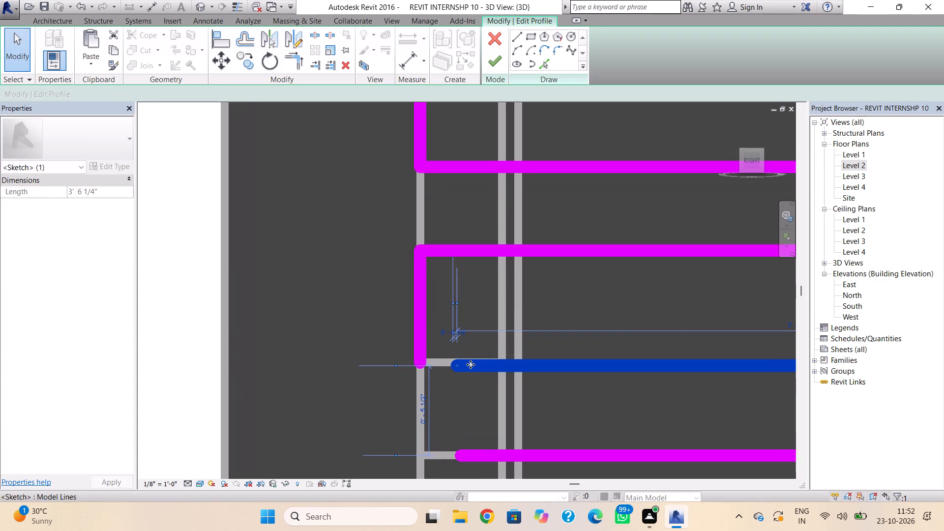
key("Left")
key("Left")
key("Left")
scroll(461, 366, "up", 1)
key("Left")
key("Left")
key("Left")
key("Left")
key("Left")
key("Left")
key("Left")
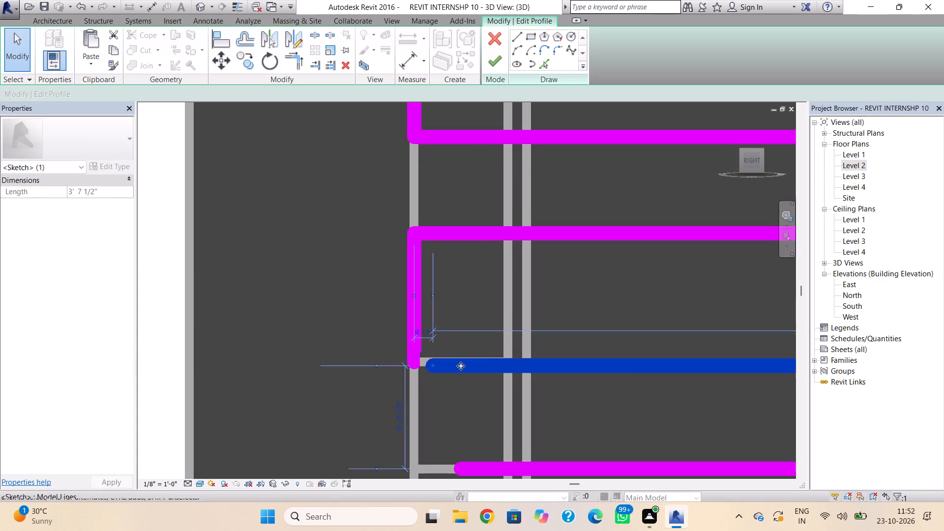
key("Left")
key("Left")
left_click_drag(428, 361, 418, 362)
Nudge the seventh slot's top line slightly upward toward the wall's reference line.
scroll(442, 358, "down", 4)
scroll(443, 361, "up", 9)
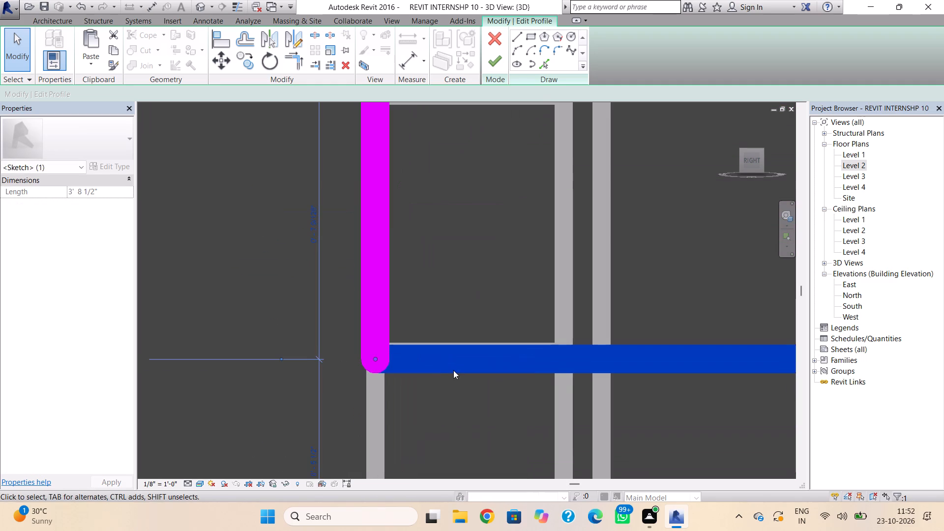
key("Up")
left_click_drag(467, 275, 473, 291)
scroll(451, 333, "down", 4)
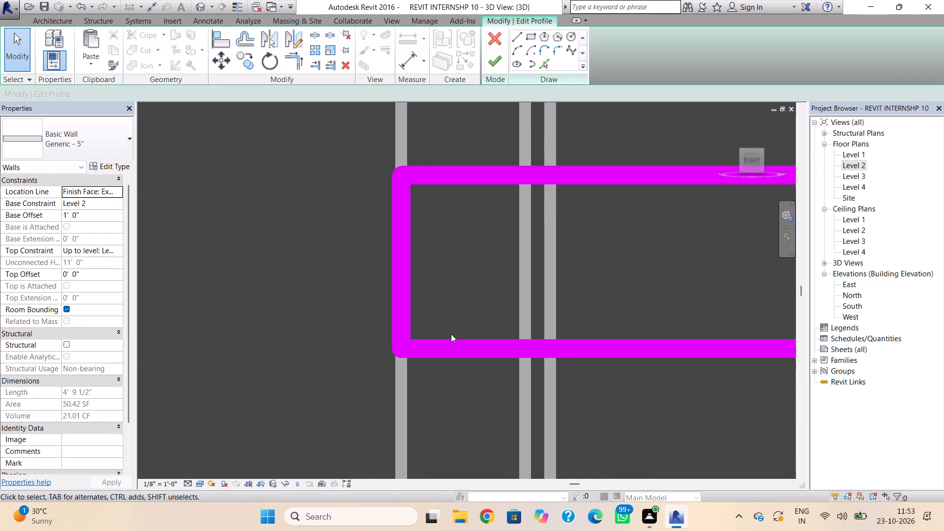
Extend the seventh slot's bottom line outward to the wall edge.
scroll(451, 332, "down", 10)
middle_click_drag(498, 316, 425, 304)
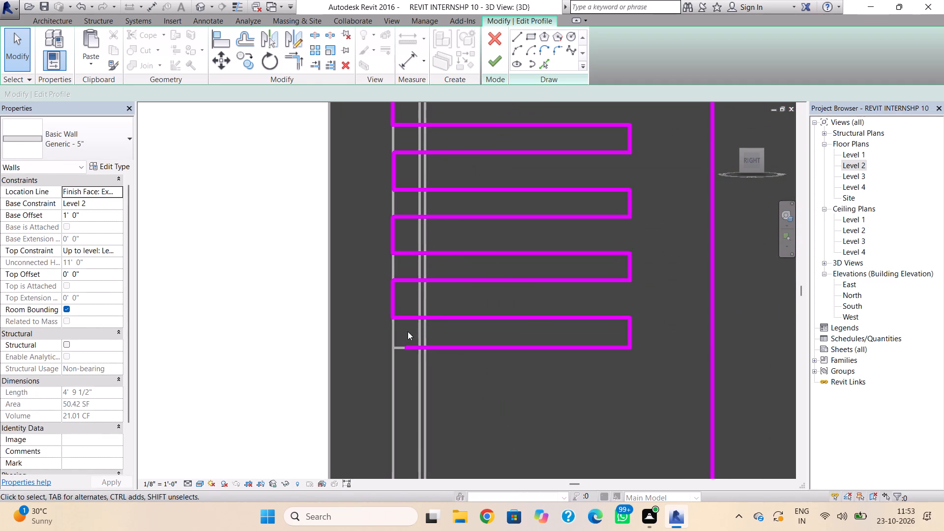
left_click(404, 345)
scroll(404, 345, "up", 7)
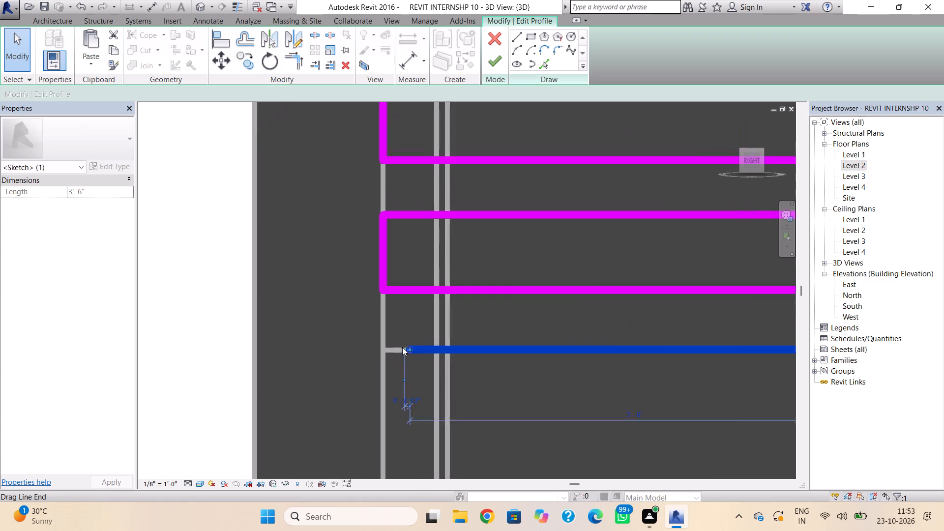
scroll(402, 347, "up", 2)
left_click_drag(413, 352, 376, 354)
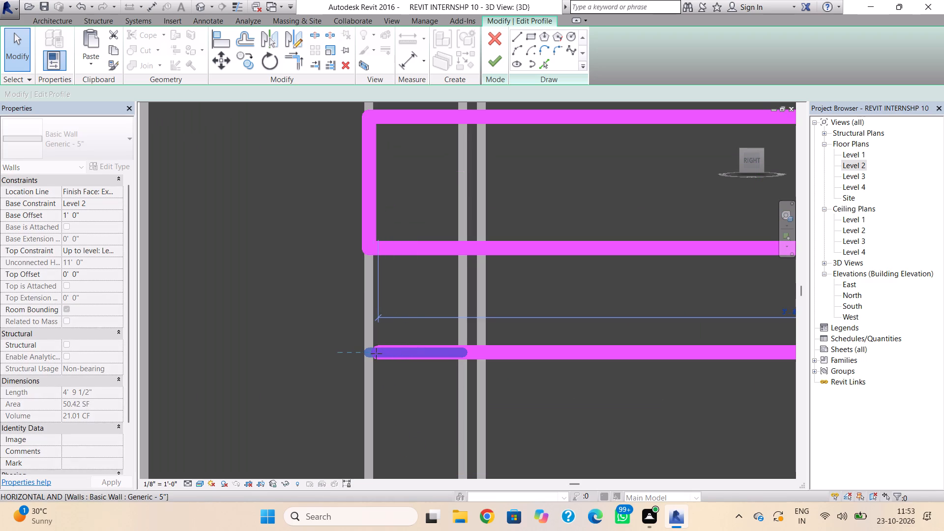
left_click_drag(376, 354, 371, 353)
left_click(432, 306)
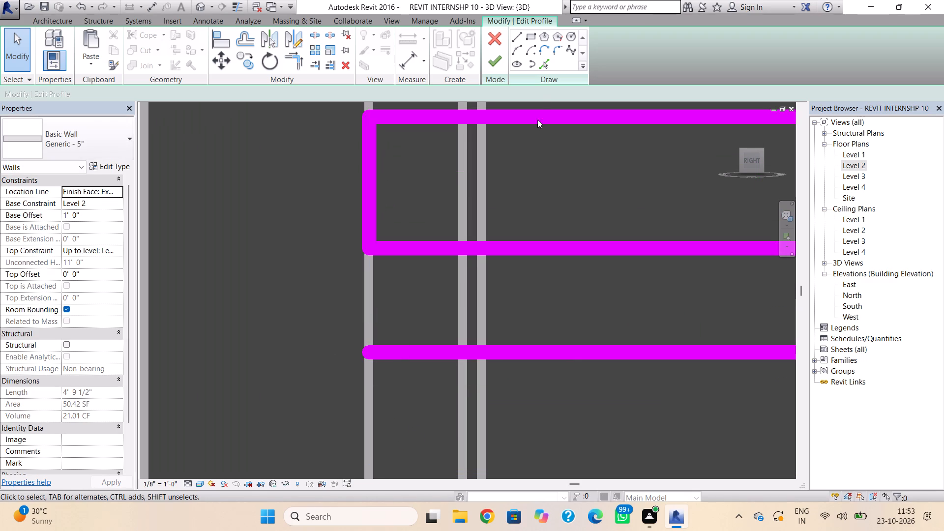
Draw a vertical line along the wall edge from the seventh slot's bottom line down to the wall's base.
left_click(519, 38)
scroll(436, 359, "down", 6)
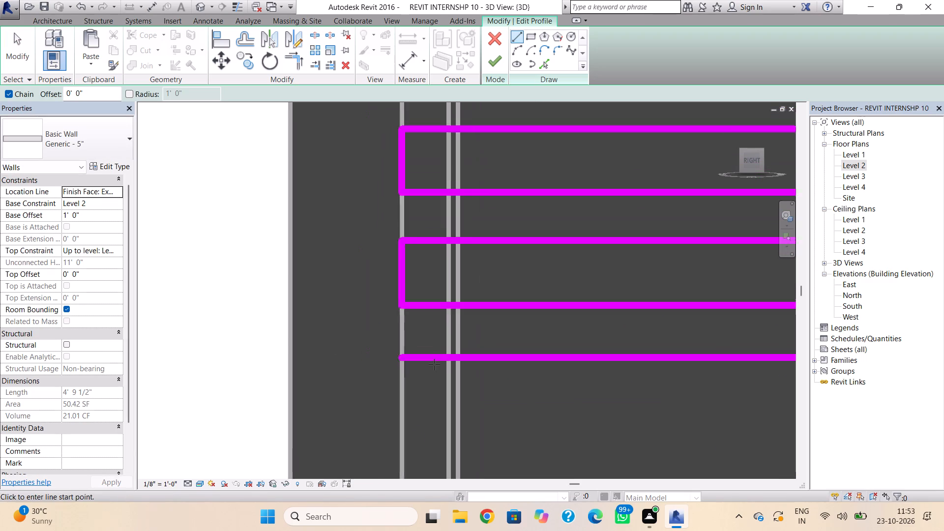
scroll(434, 364, "down", 2)
middle_click_drag(434, 364, 447, 152)
left_click_drag(427, 149, 426, 167)
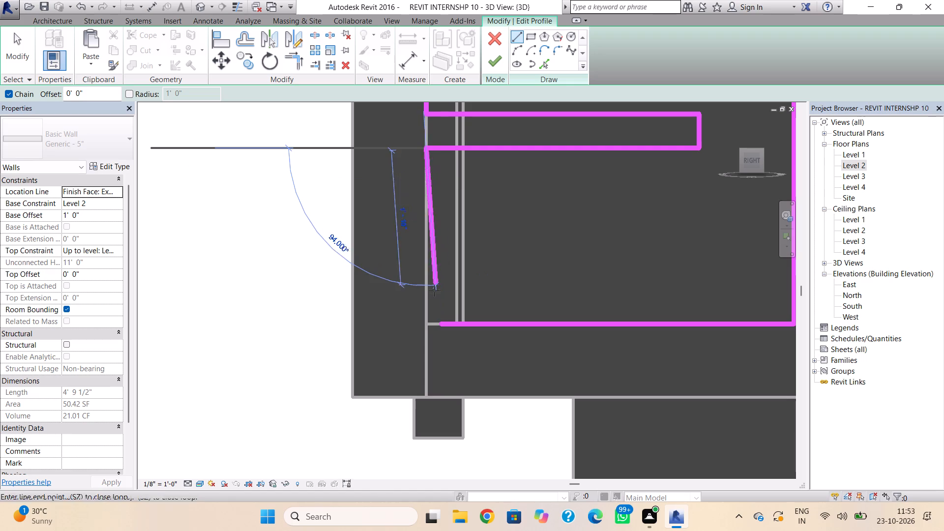
left_click(428, 323)
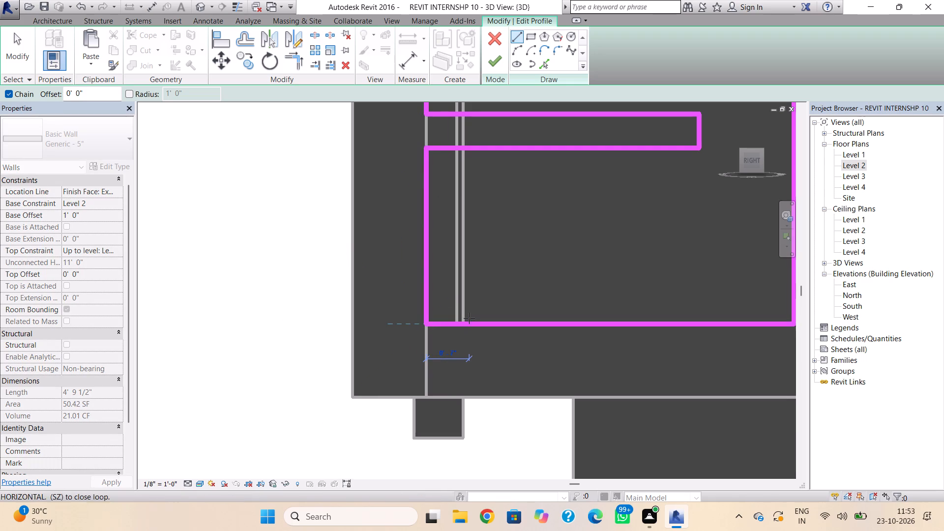
key("Escape")
scroll(473, 313, "up", 3)
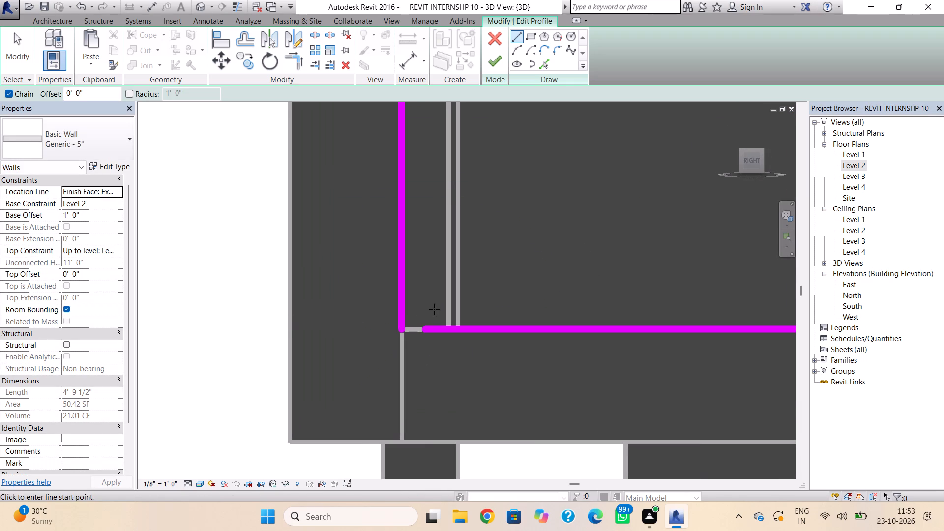
key("Escape")
Extend the wall profile's base line outward to meet the lower end of the vertical edge line.
scroll(440, 328, "up", 5)
left_click(422, 330)
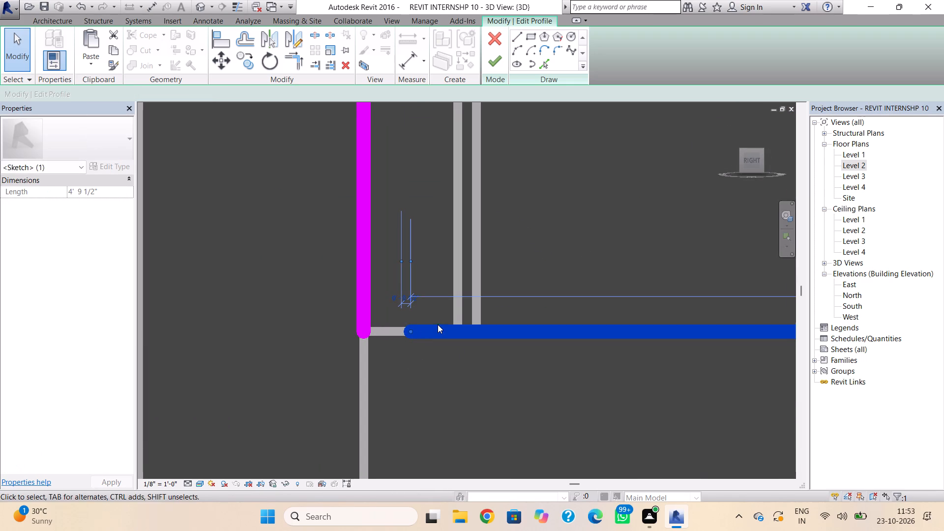
left_click_drag(408, 328, 367, 331)
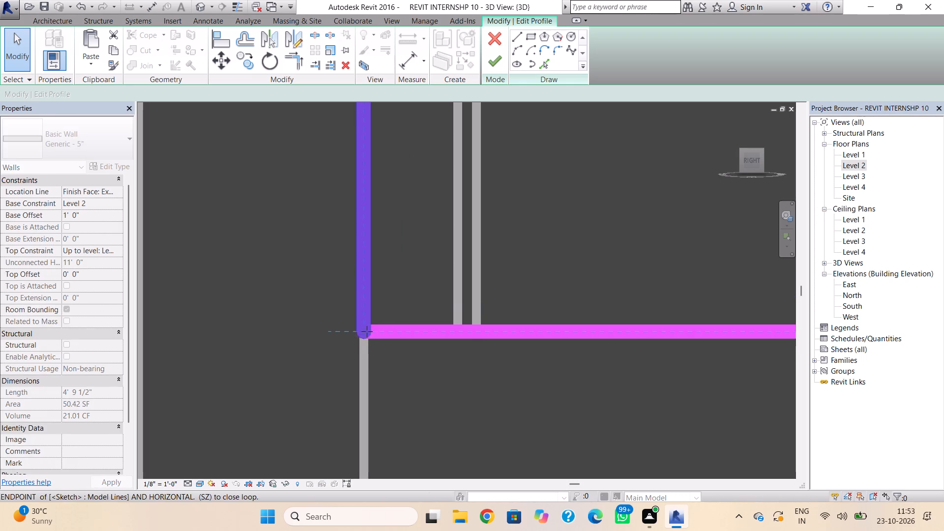
left_click(456, 278)
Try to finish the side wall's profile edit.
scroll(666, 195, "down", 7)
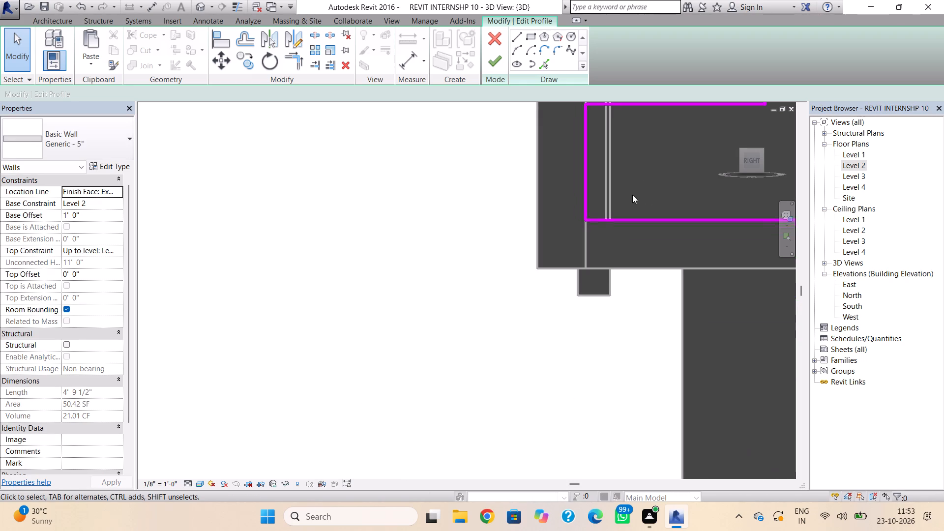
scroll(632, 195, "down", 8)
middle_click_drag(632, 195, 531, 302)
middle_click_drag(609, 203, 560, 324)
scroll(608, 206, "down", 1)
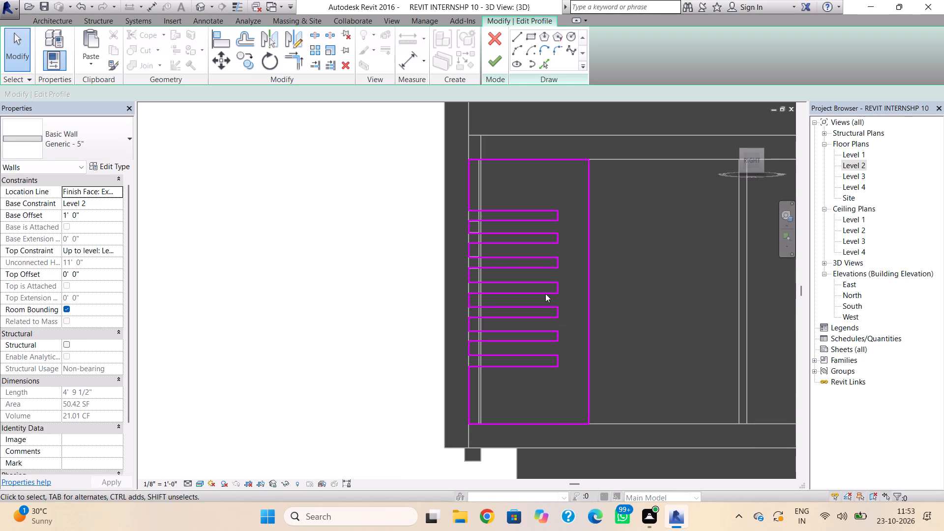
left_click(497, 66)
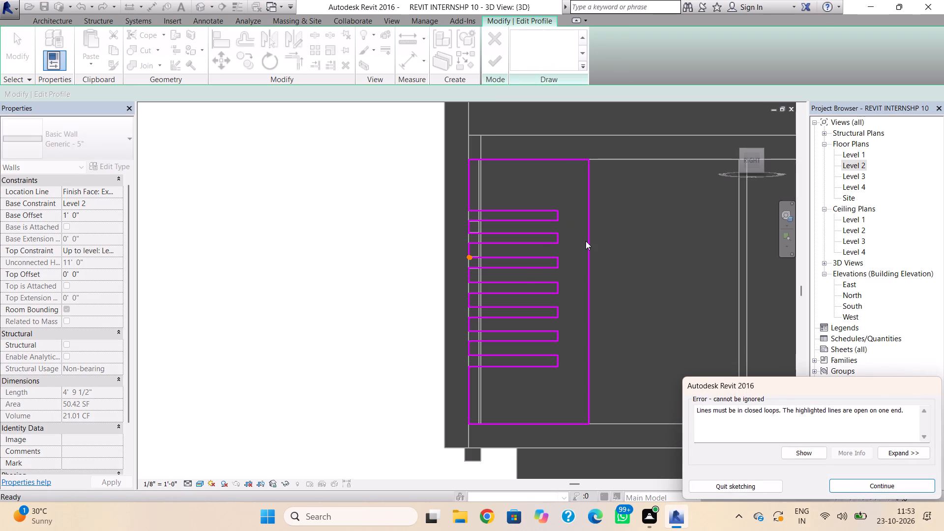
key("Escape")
Delete the stray 2" segment beside the third slot's top line and extend that line to the vertical wall edge.
scroll(485, 256, "up", 9)
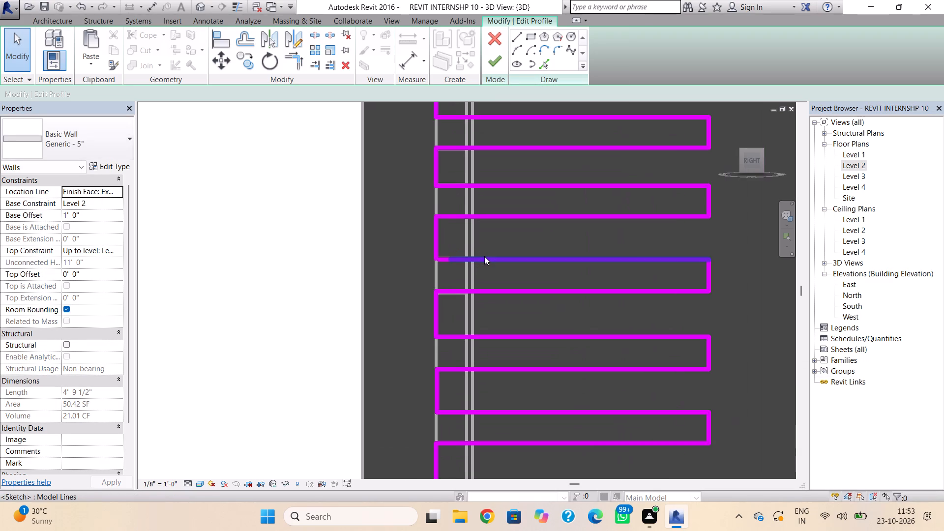
left_click(450, 258)
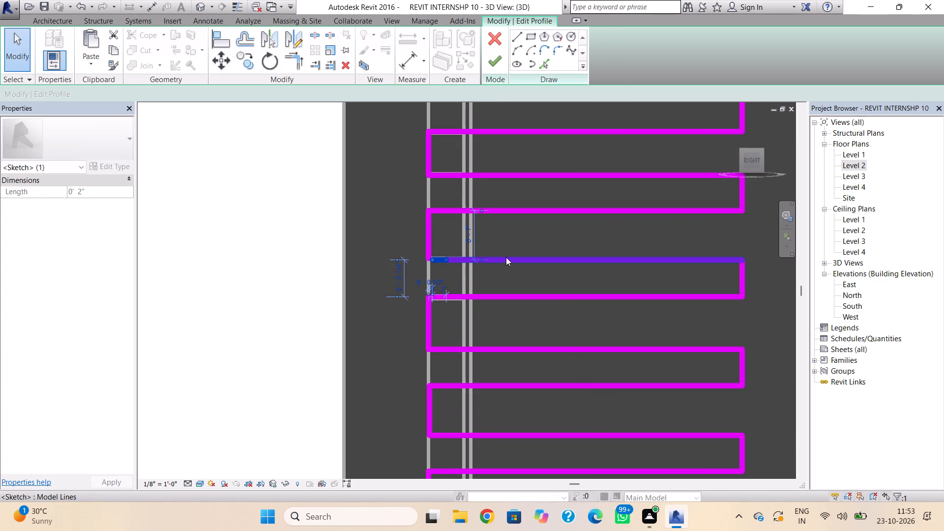
key("Delete")
left_click(455, 258)
left_click_drag(449, 258, 432, 259)
left_click(479, 243)
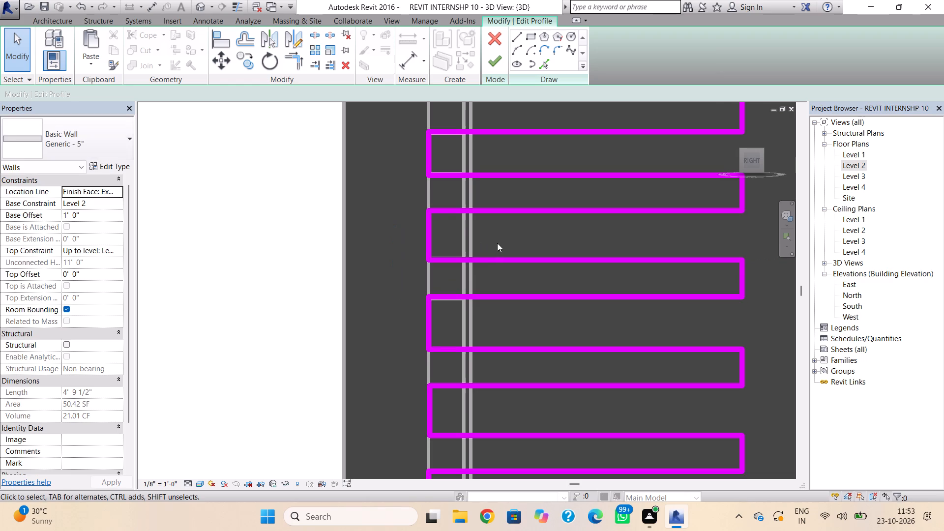
Finish the side wall's profile edit and deselect the wall.
left_click(497, 61)
scroll(528, 177, "down", 5)
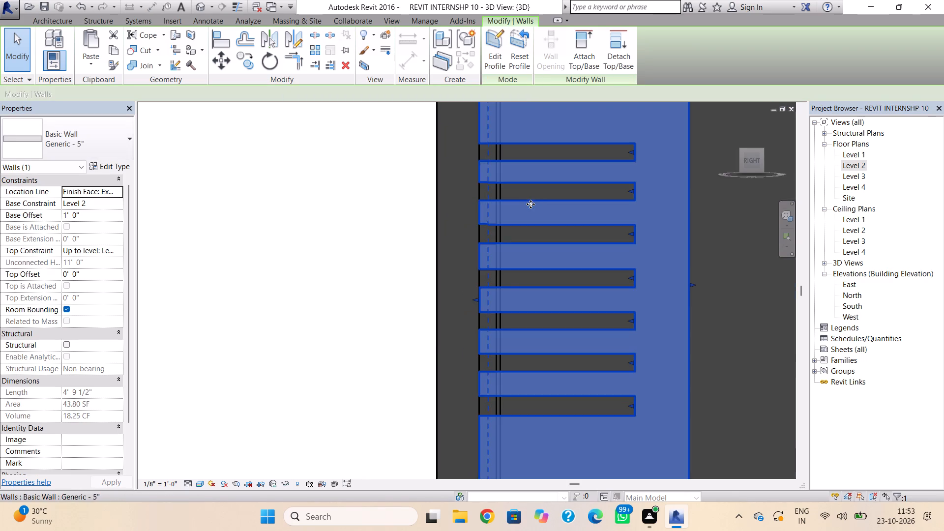
scroll(531, 204, "down", 3)
key("Escape")
Examine in 3D the building corner where the front wall's slots continue into the side wall.
right_click_drag(540, 201, 608, 210, "shift")
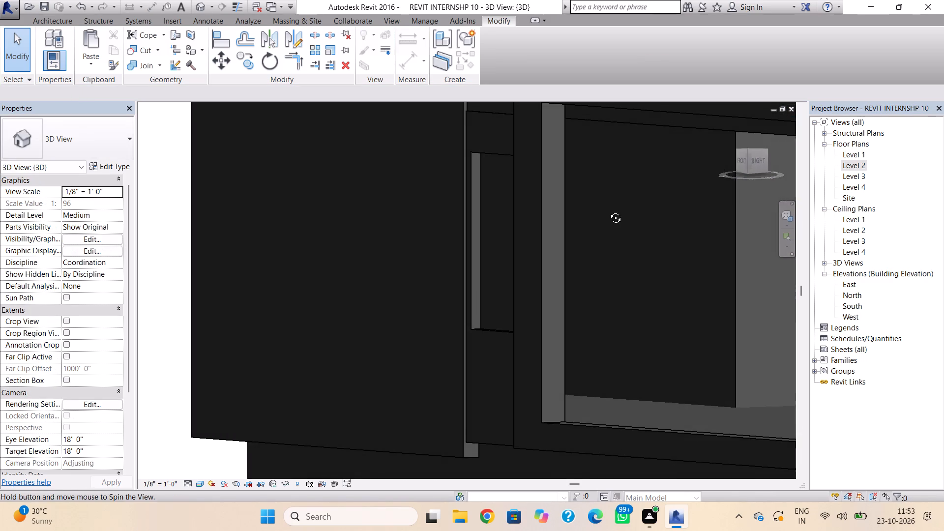
right_click_drag(608, 210, 593, 231, "shift")
middle_click_drag(603, 221, 413, 211)
right_click_drag(630, 262, 644, 262, "shift")
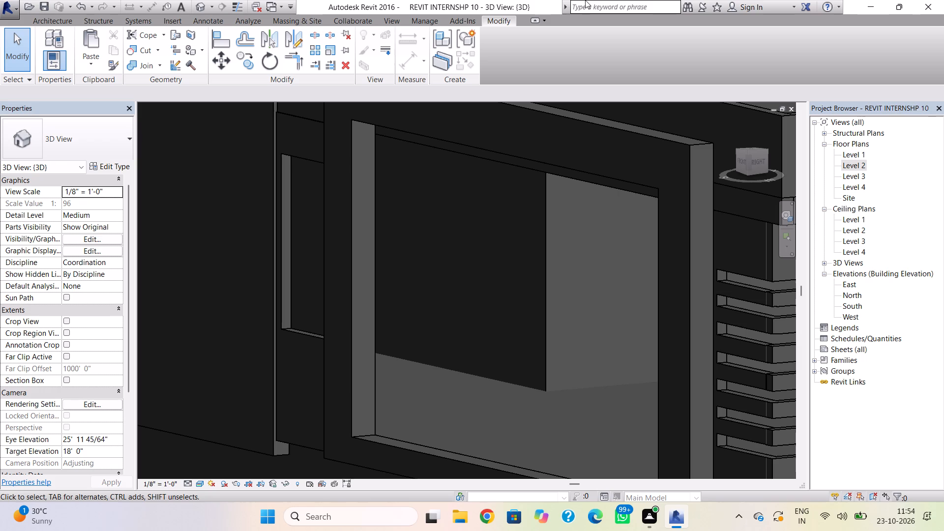
scroll(423, 29, "down", 4)
scroll(446, 151, "down", 3)
middle_click_drag(448, 164, 298, 208)
right_click_drag(296, 192, 295, 203, "shift")
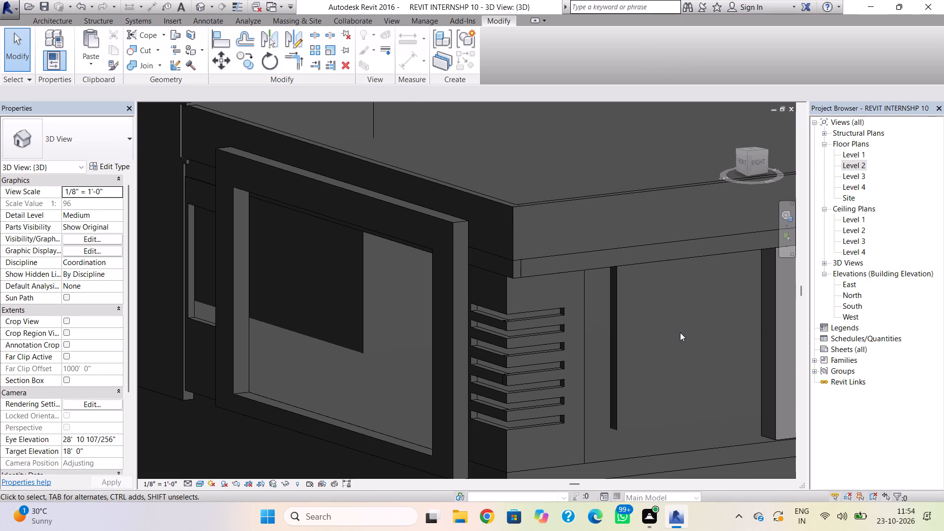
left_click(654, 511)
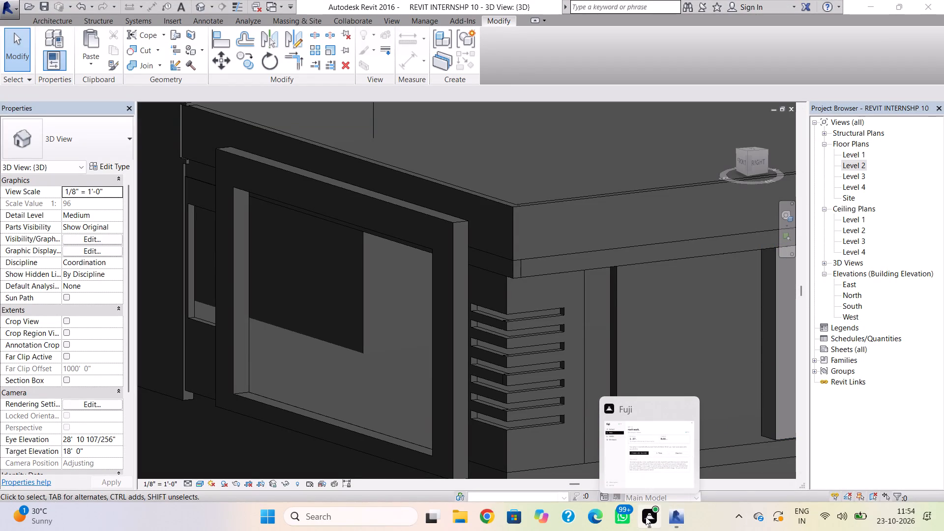
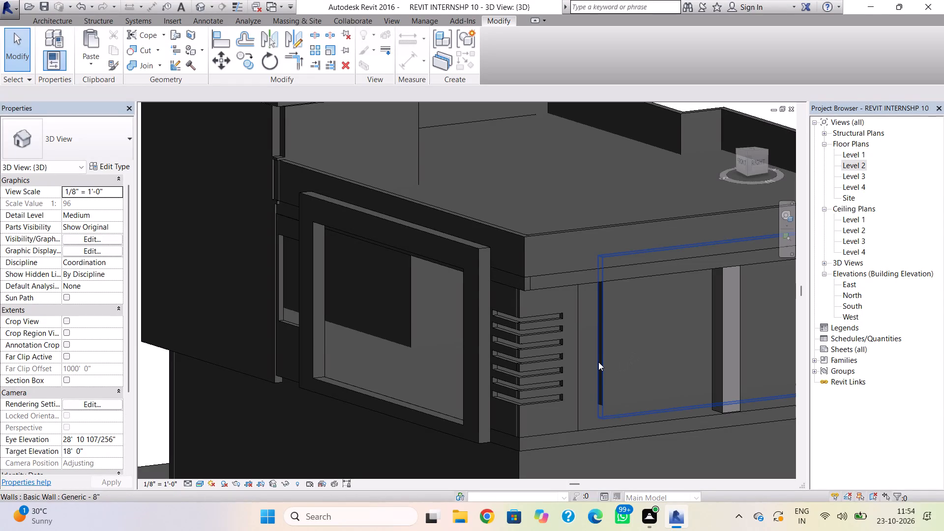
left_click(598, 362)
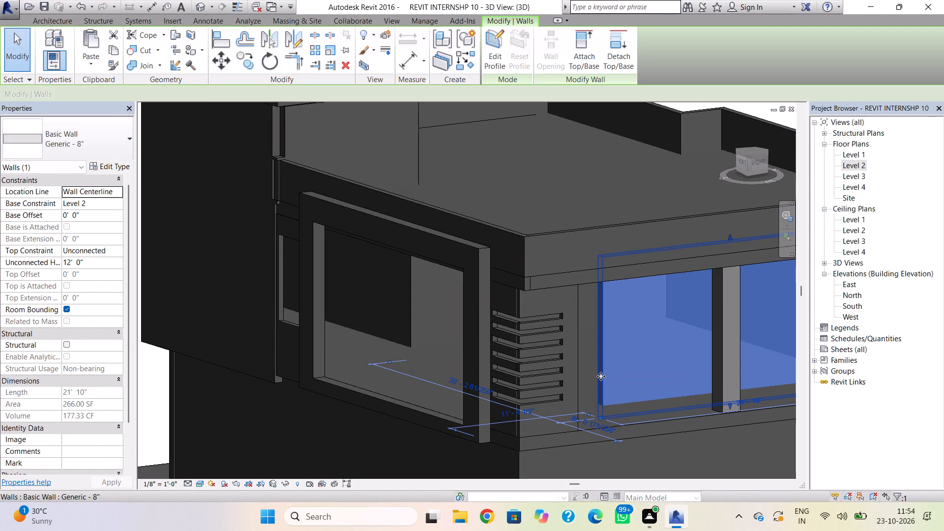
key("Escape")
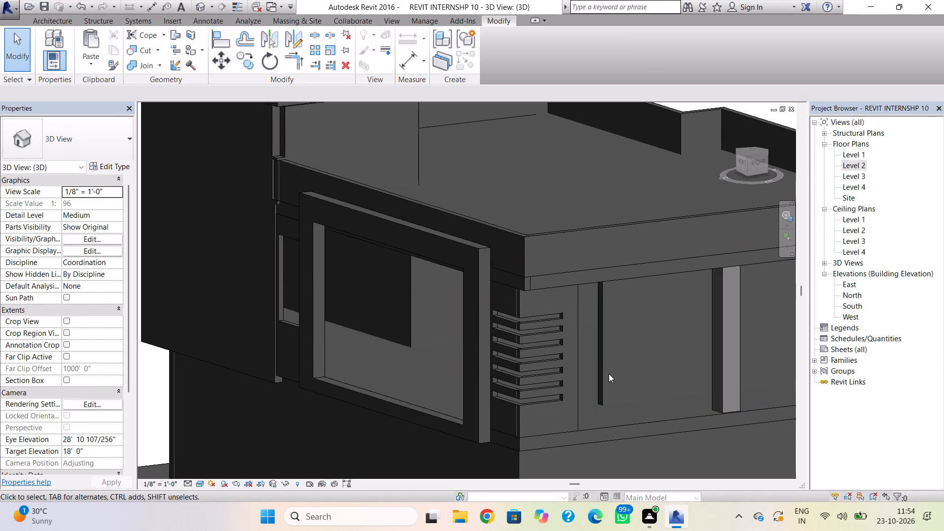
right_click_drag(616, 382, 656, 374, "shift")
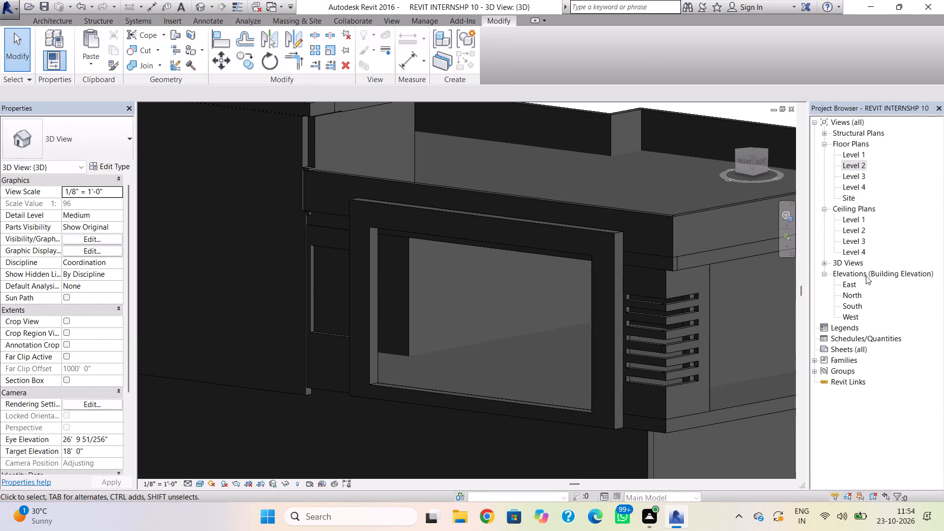
Open the Level 2 floor plan and start the Wall command with the Basic Wall type Generic - 8".
double_click(861, 166)
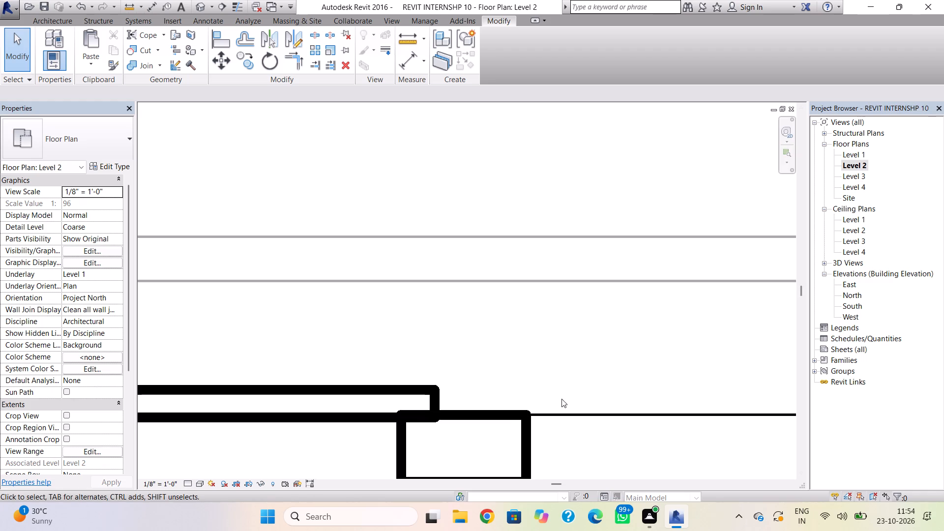
scroll(561, 399, "down", 15)
middle_click_drag(564, 407, 474, 406)
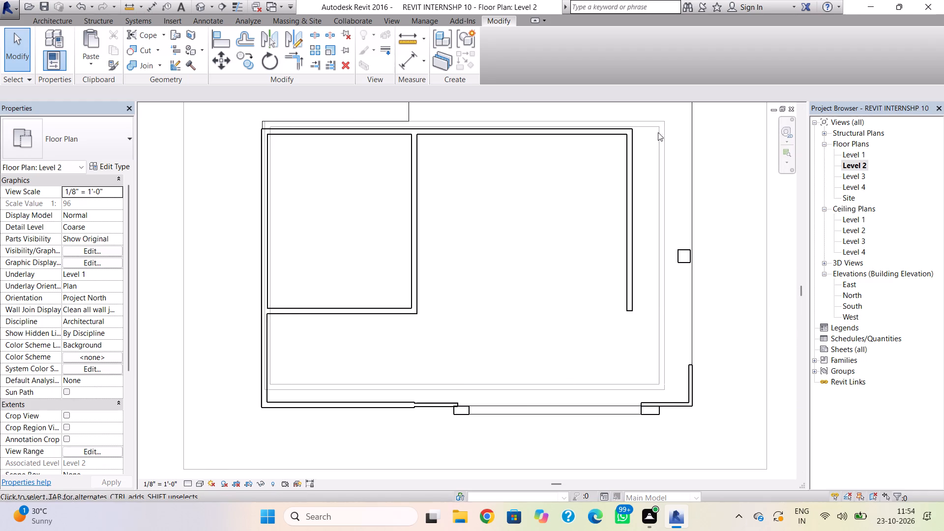
scroll(222, 354, "up", 1)
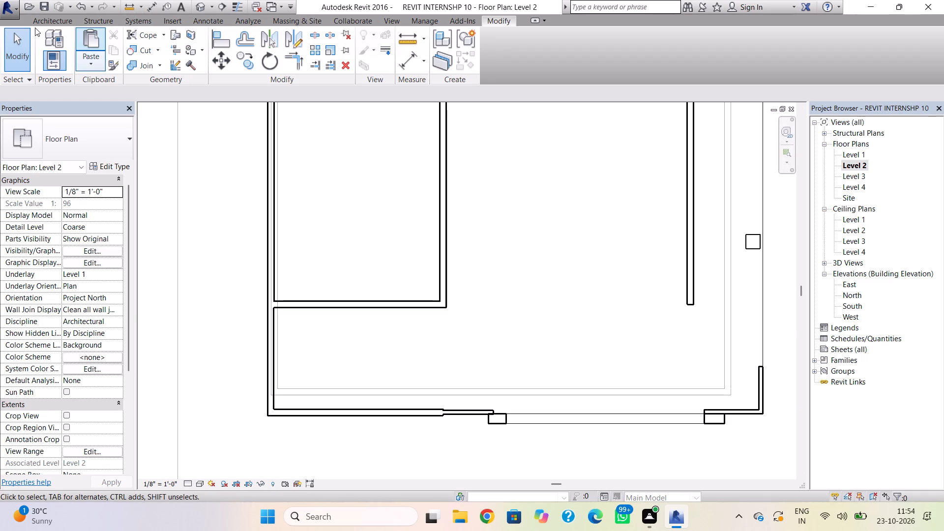
left_click(56, 18)
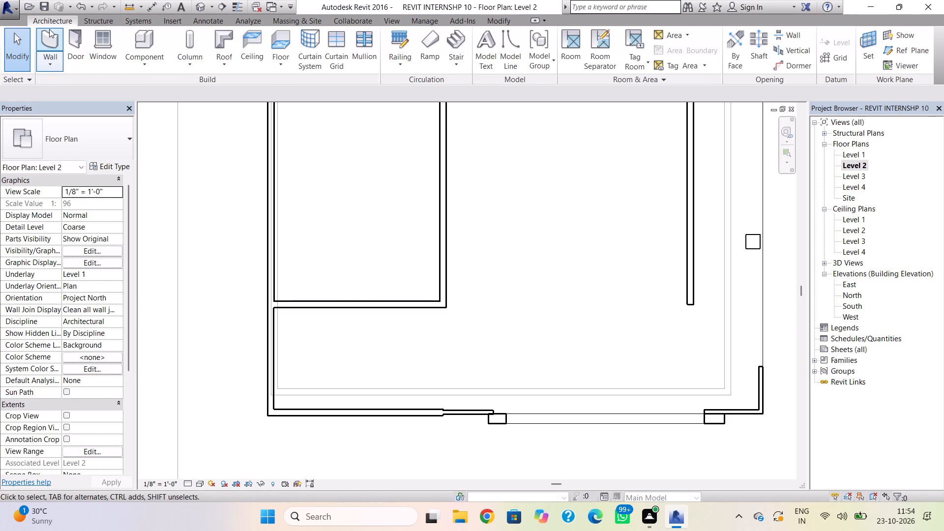
left_click(47, 35)
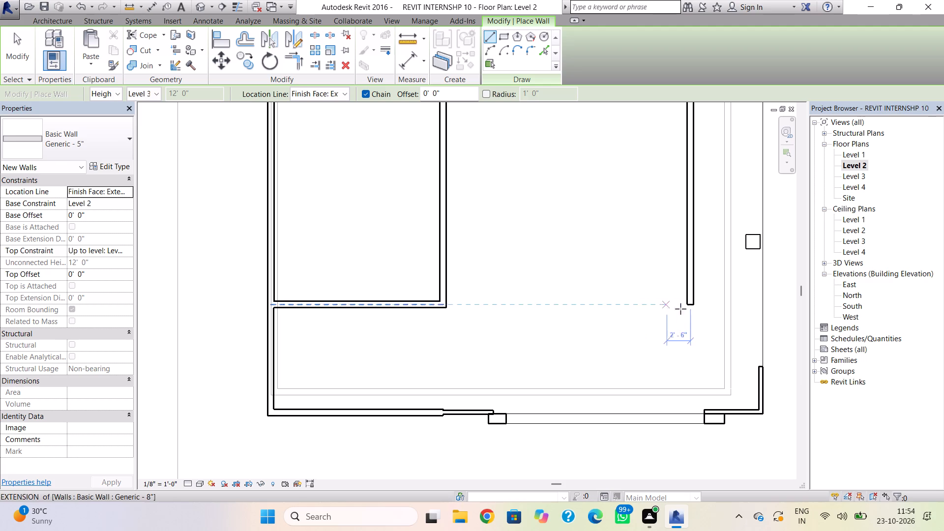
left_click(691, 302)
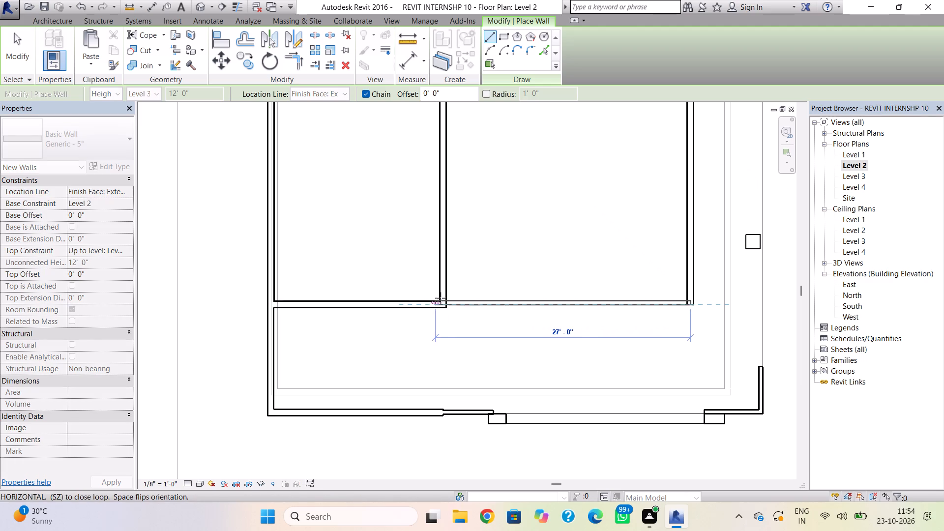
key("Escape")
left_click(81, 147)
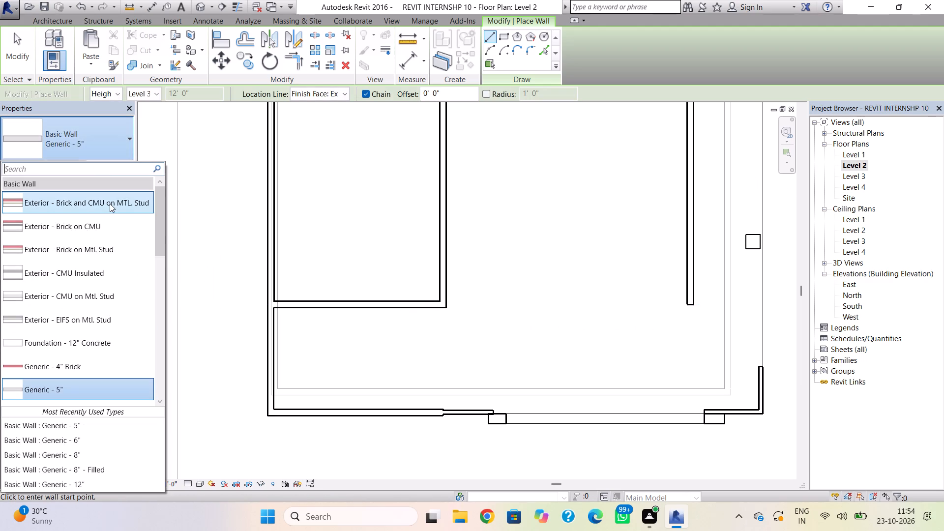
scroll(63, 298, "down", 4)
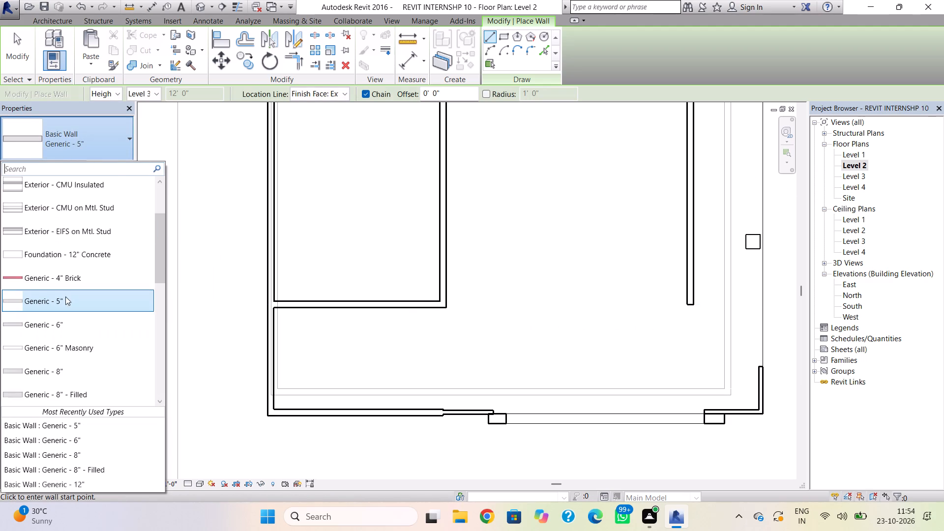
scroll(65, 296, "down", 2)
left_click(77, 286)
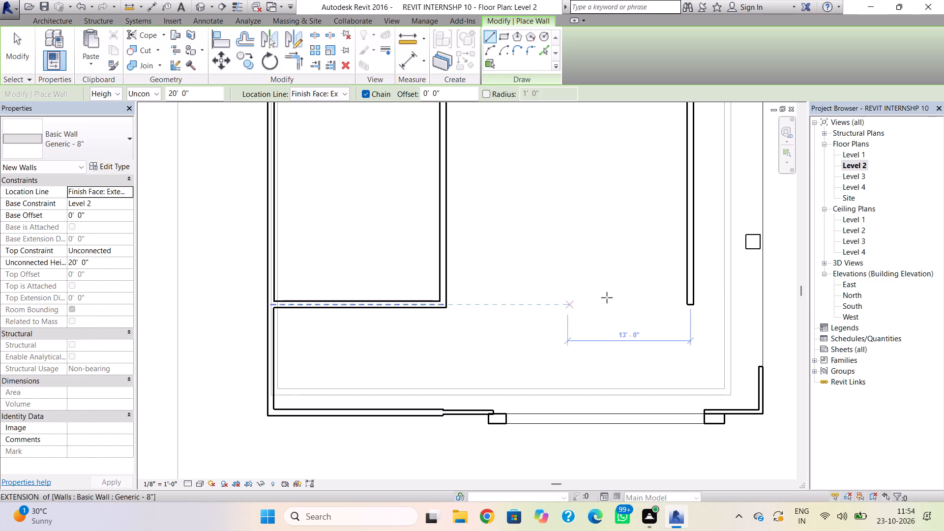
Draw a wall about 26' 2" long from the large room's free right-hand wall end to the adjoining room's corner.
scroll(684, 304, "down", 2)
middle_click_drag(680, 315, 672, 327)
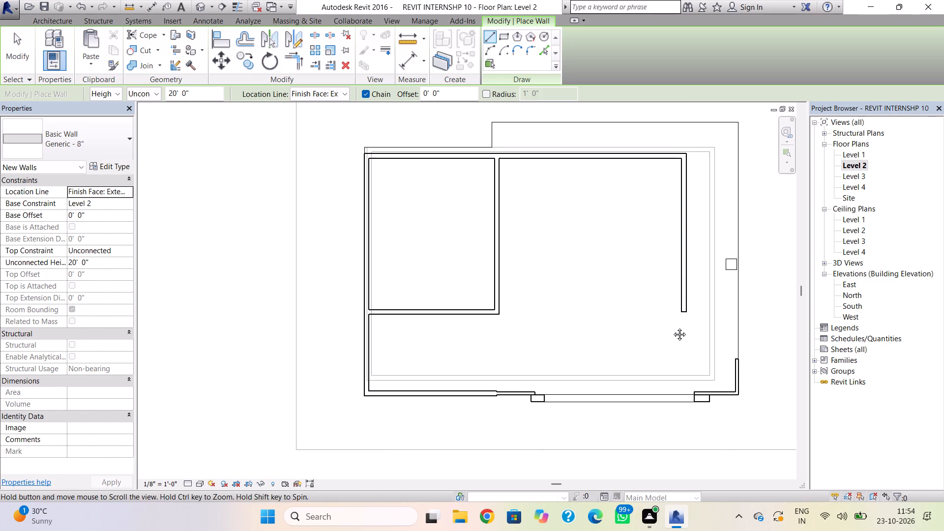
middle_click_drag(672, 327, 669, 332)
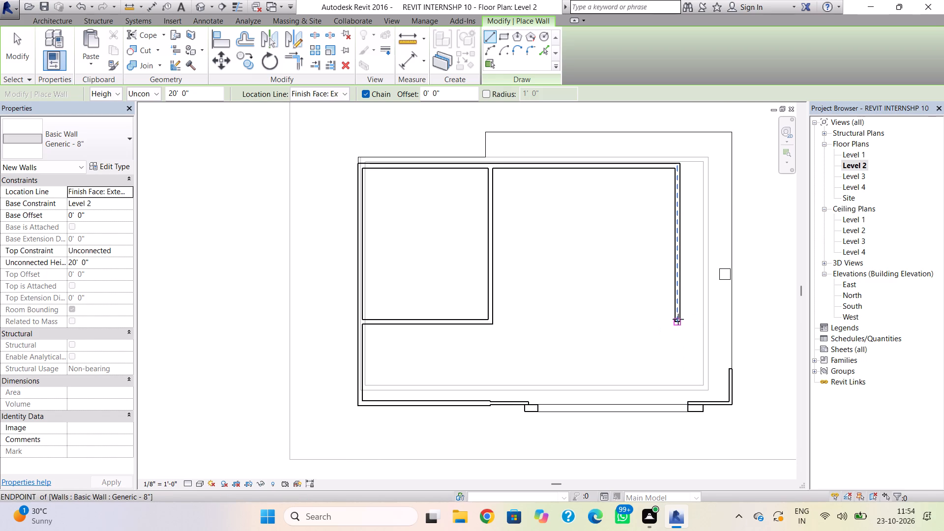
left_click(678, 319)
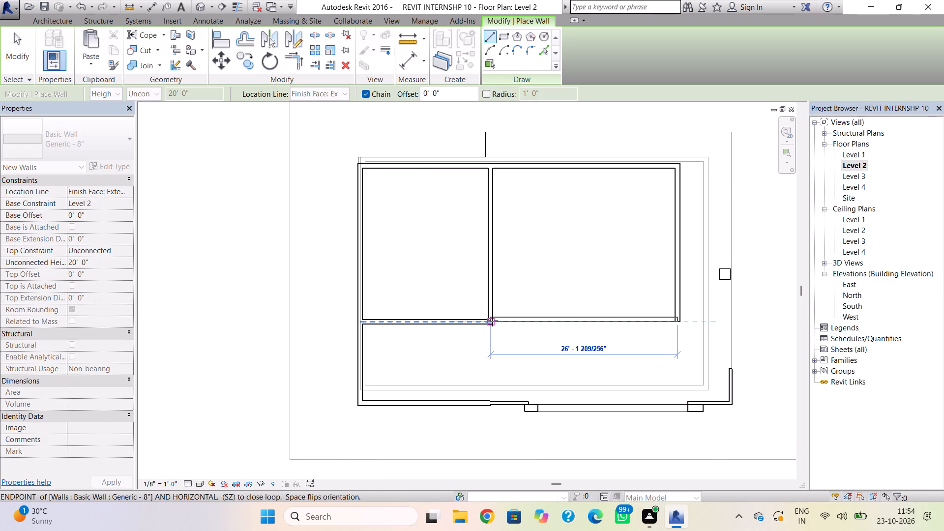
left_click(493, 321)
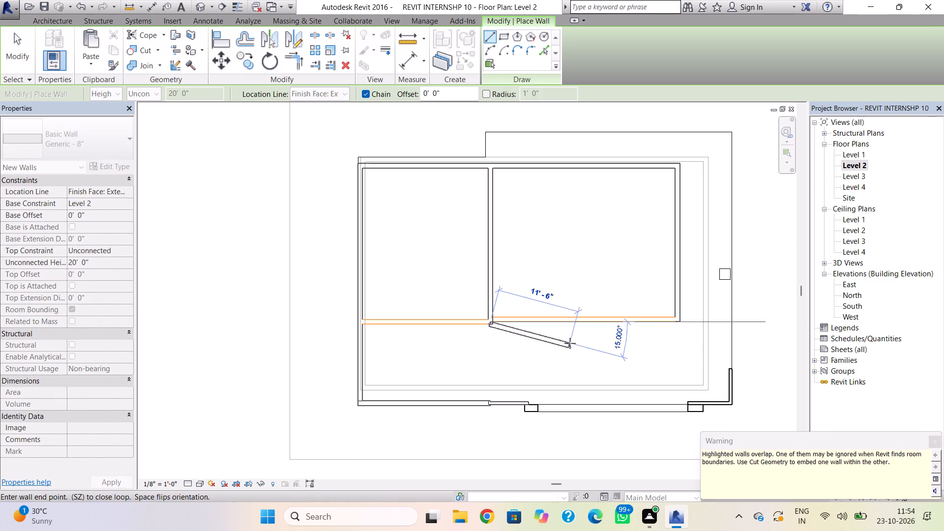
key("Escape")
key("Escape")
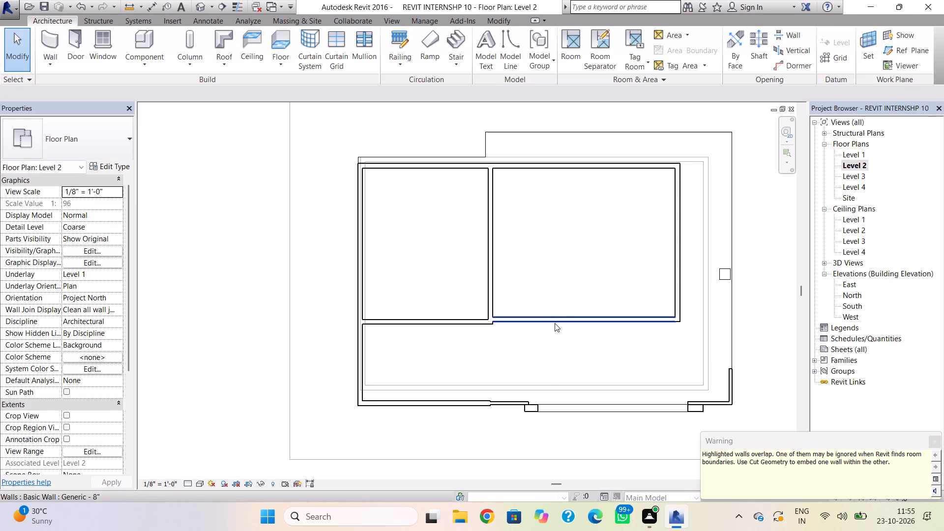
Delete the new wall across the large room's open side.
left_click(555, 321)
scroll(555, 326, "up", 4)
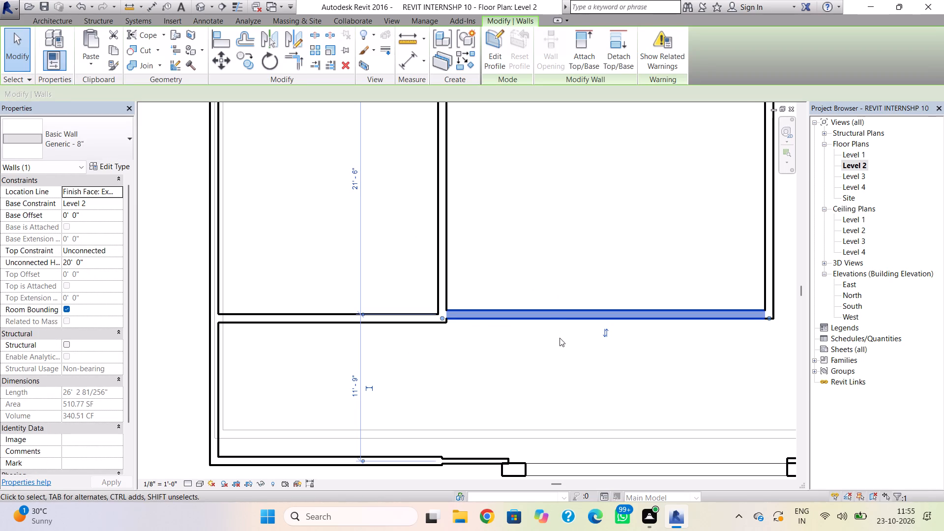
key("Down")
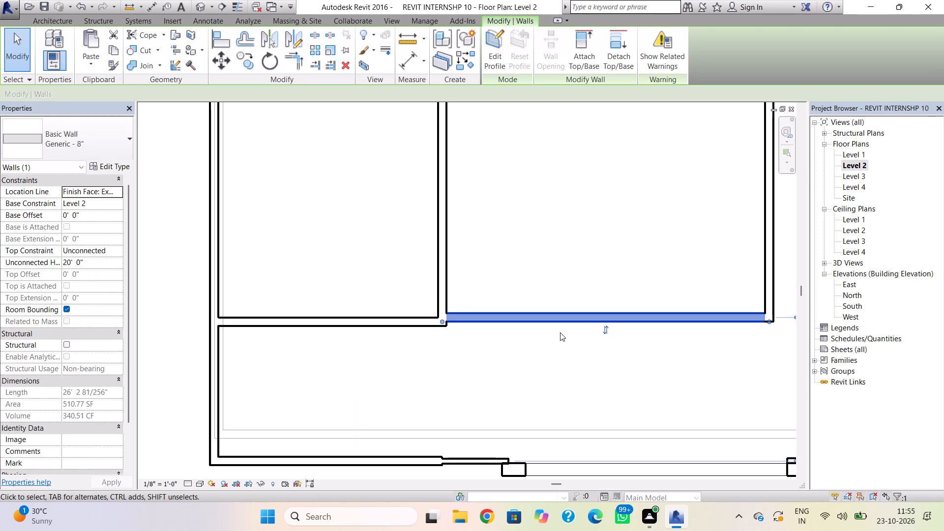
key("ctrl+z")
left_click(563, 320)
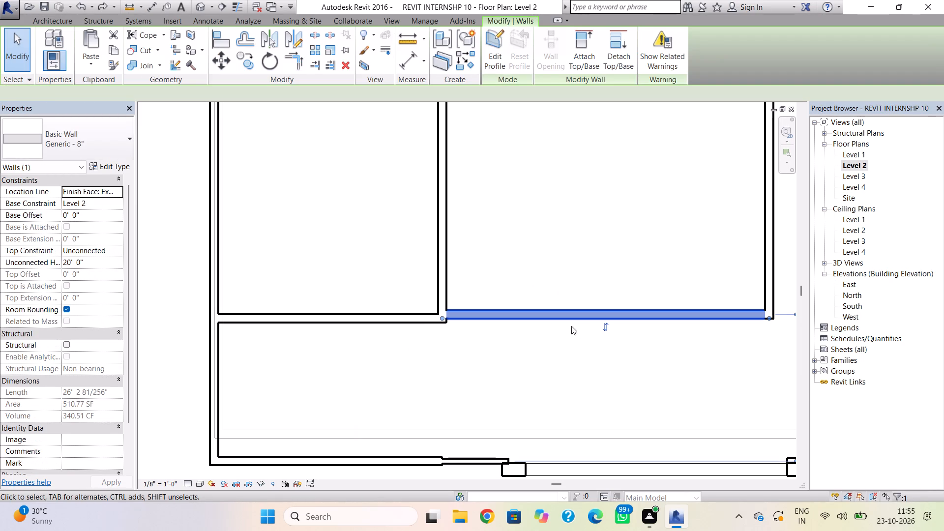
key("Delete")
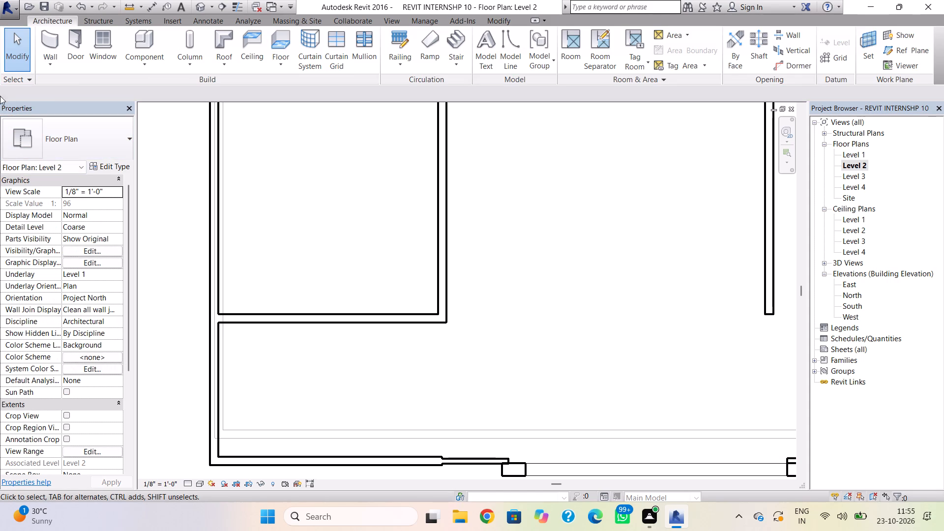
Draw a Generic - 8" wall about 25' 6" long from the smaller room's outer corner, flipped inward, to the right-hand wall's inner face.
left_click(52, 46)
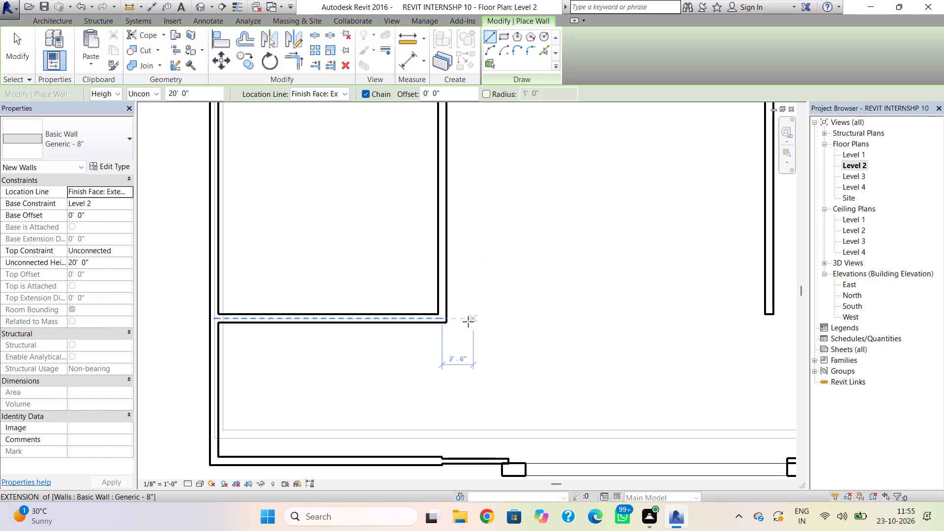
left_click(446, 319)
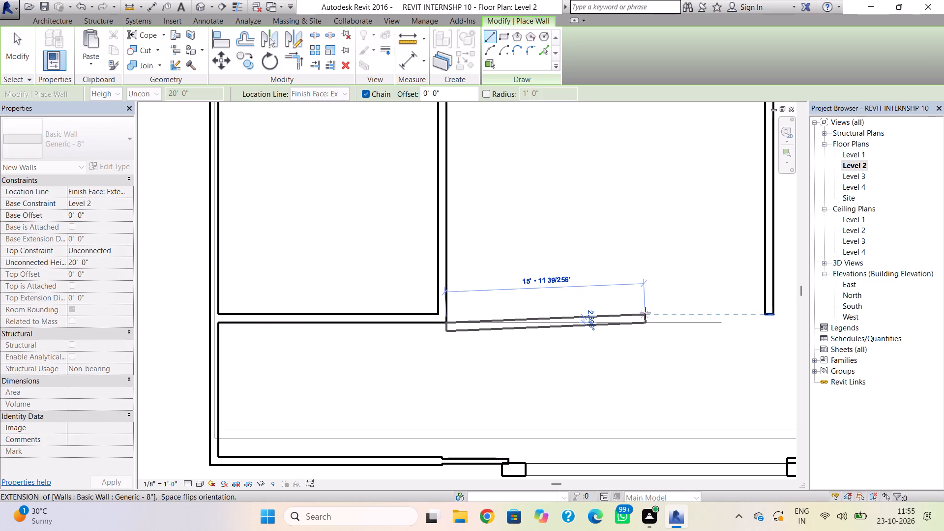
key("space")
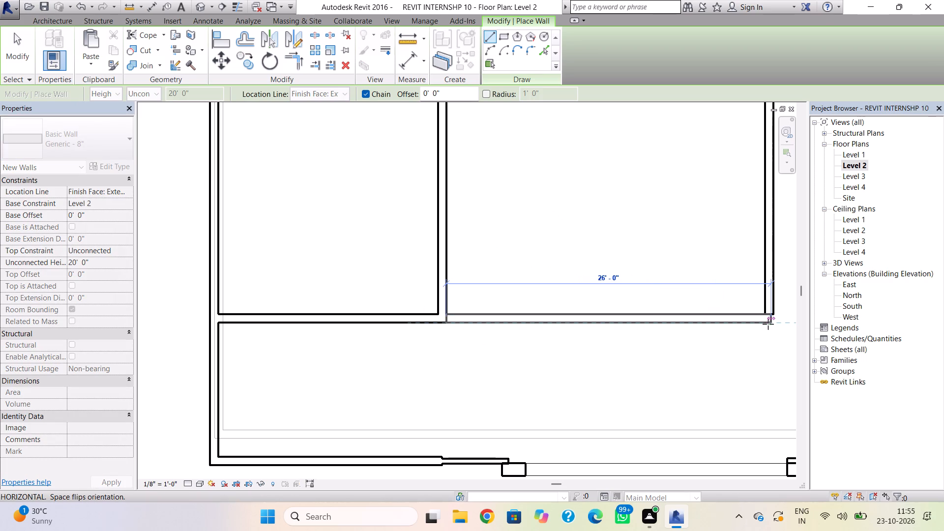
scroll(771, 322, "up", 8)
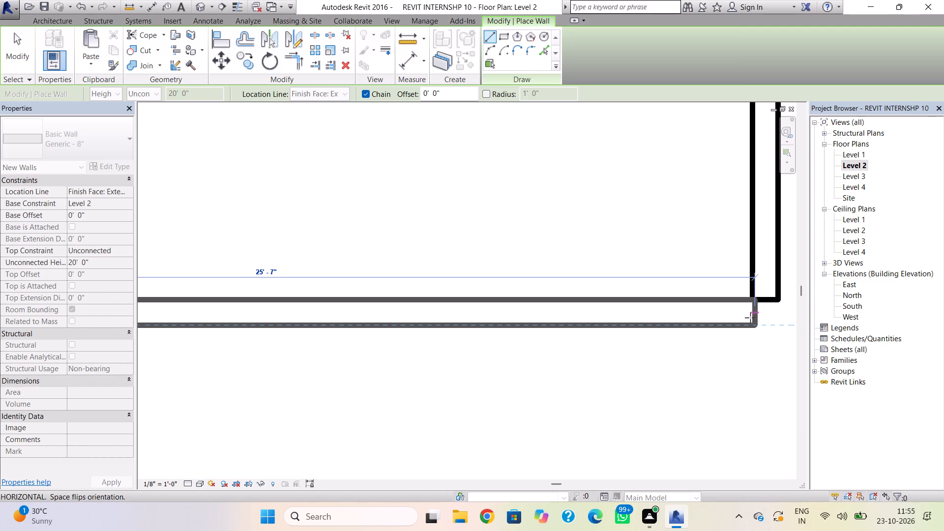
left_click(750, 315)
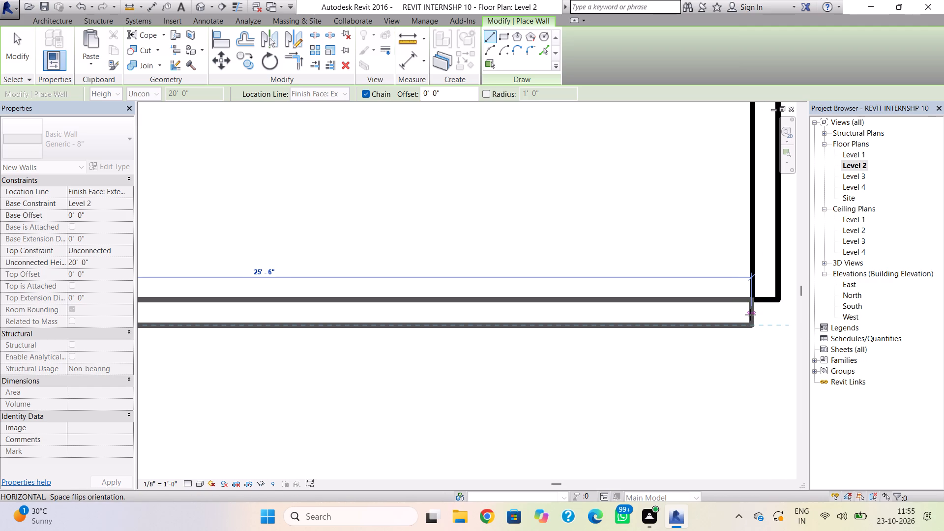
key("Escape")
scroll(560, 371, "down", 5)
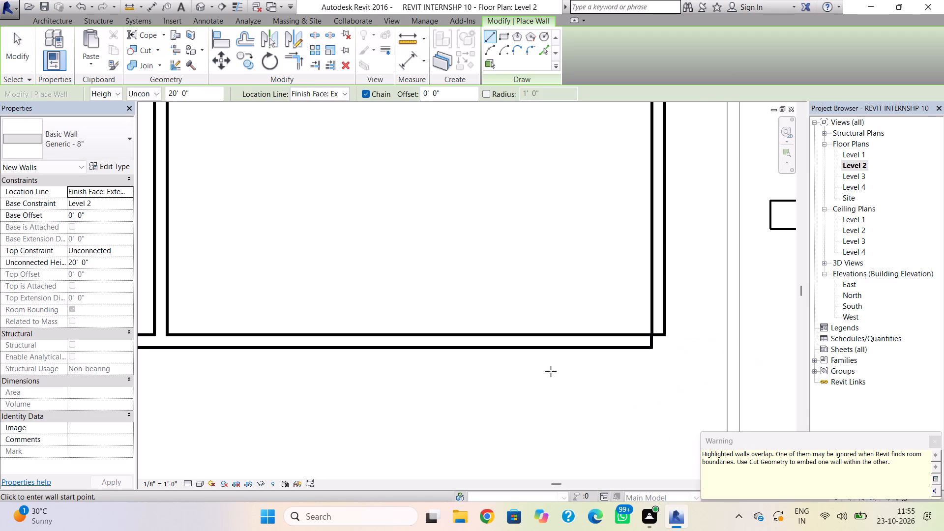
scroll(547, 375, "down", 3)
key("Escape")
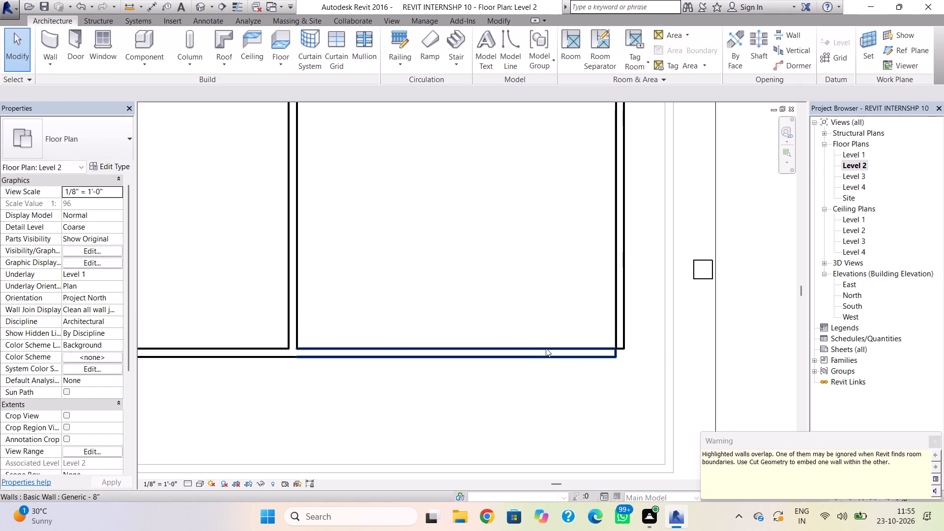
Extend the new wall's free end to the outer face of the right-hand wall to close the room corner.
left_click(546, 348)
scroll(646, 362, "up", 4)
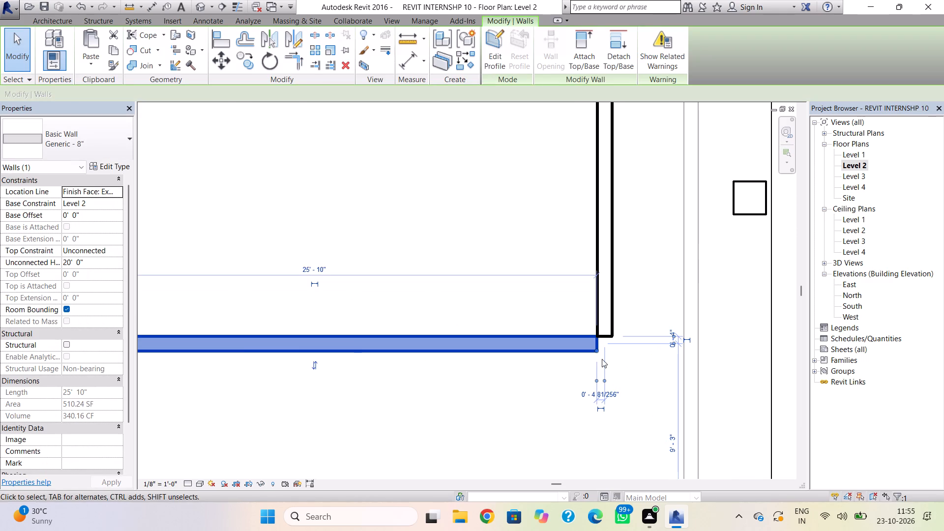
left_click_drag(598, 353, 612, 351)
left_click(630, 318)
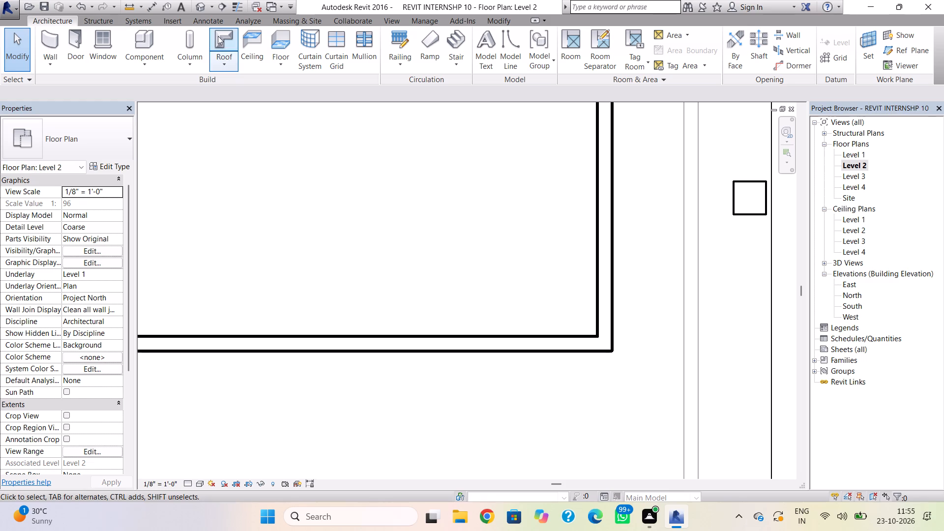
In the 3D view, set the unconnected height of the new Generic - 8" wall above the front facade to 12' 0".
left_click(199, 6)
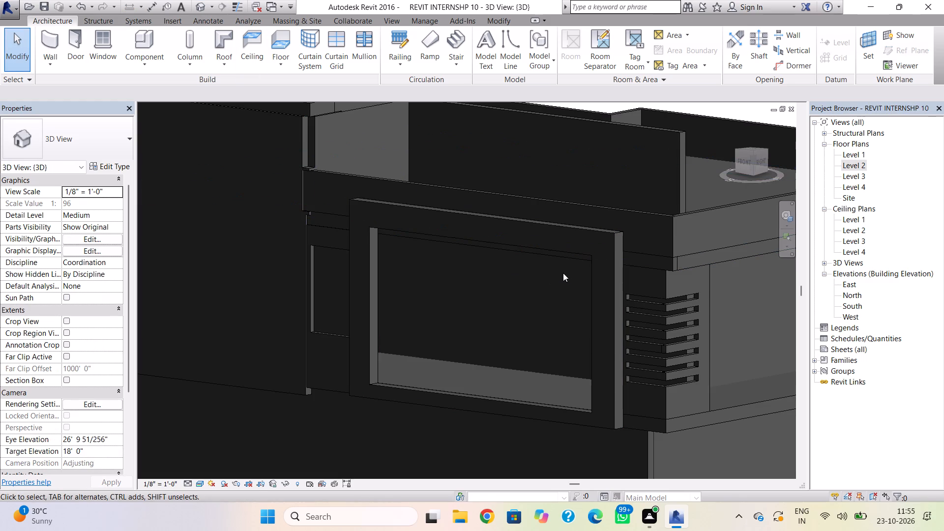
scroll(559, 277, "down", 2)
middle_click_drag(549, 293, 480, 393)
left_click(567, 270)
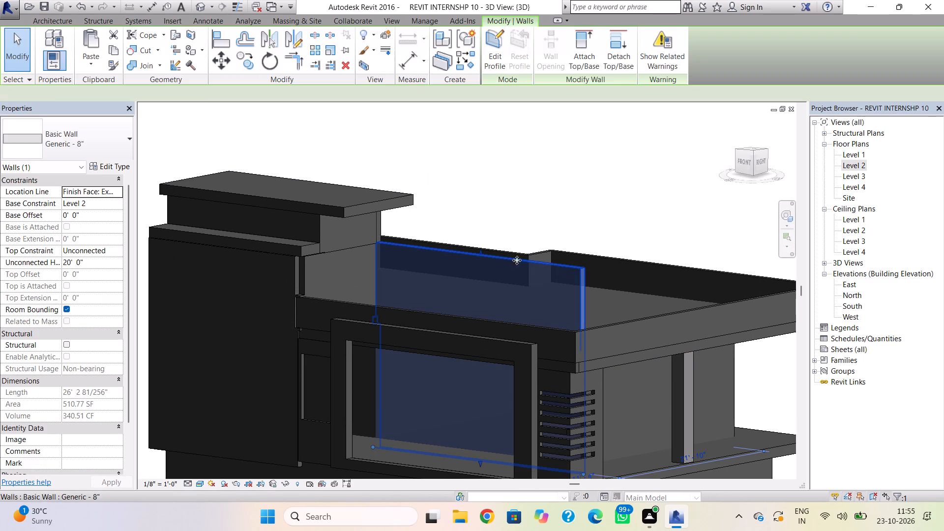
left_click(96, 265)
left_click_drag(97, 265, 37, 277)
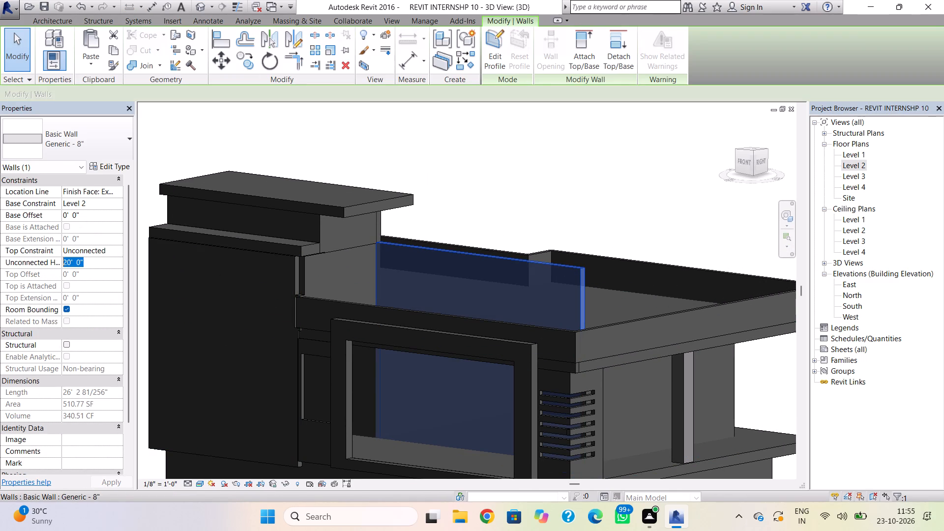
left_click_drag(37, 277, 33, 277)
type("12")
key("apostrophe")
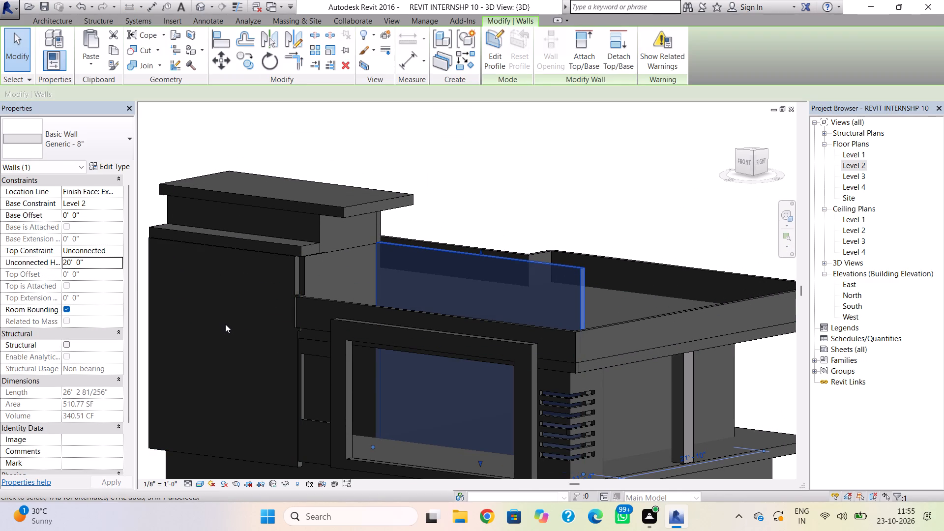
key("Return")
left_click(114, 264)
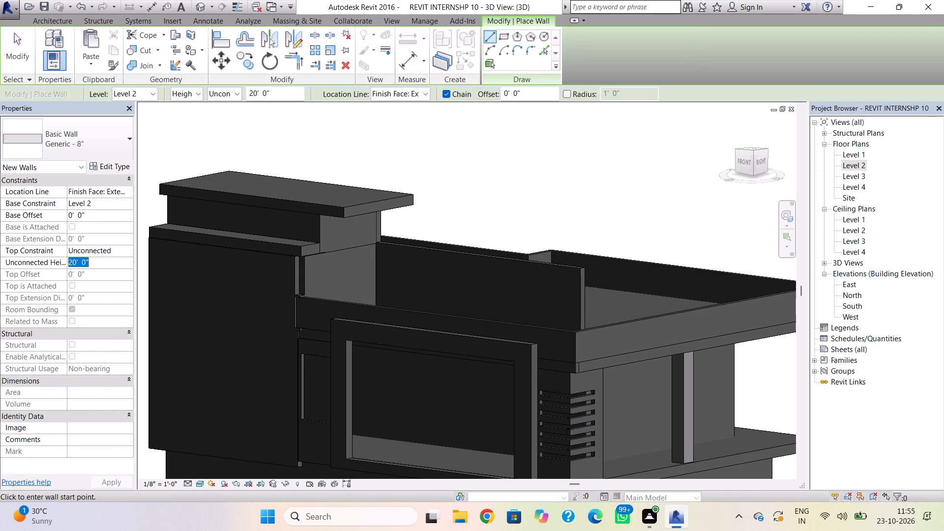
key("Escape")
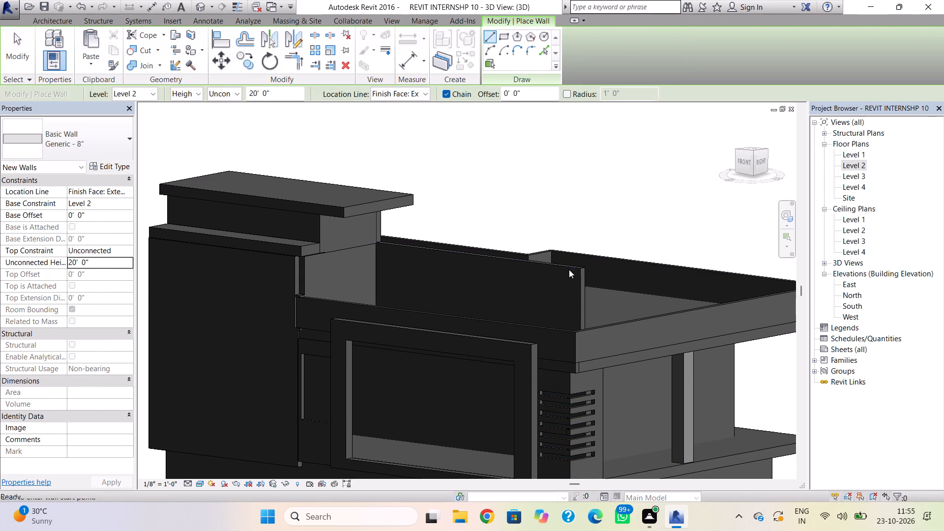
left_click(569, 269)
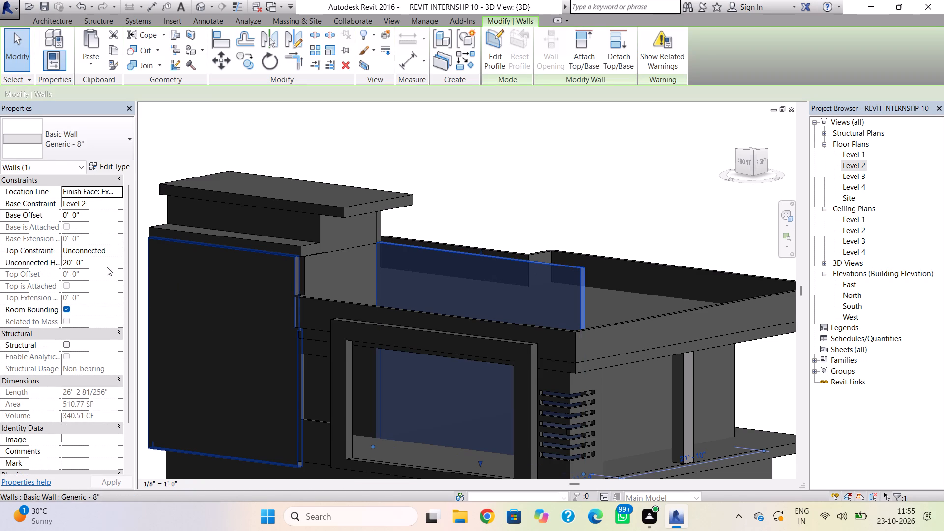
left_click(107, 267)
type("12")
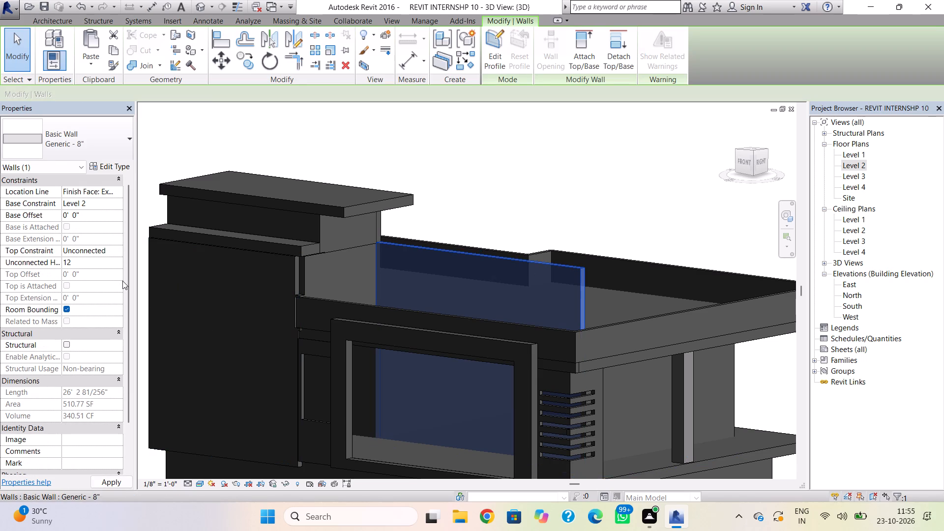
key("apostrophe")
key("Return")
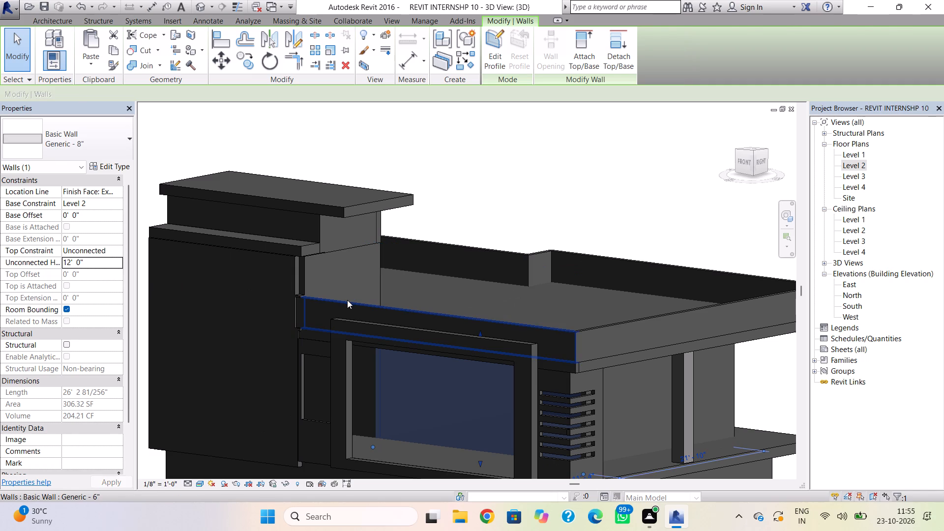
key("Escape")
Examine the upper front facade in 3D from several angles, including the framed opening, corner louvres and parapet.
right_click_drag(425, 378, 422, 346, "shift")
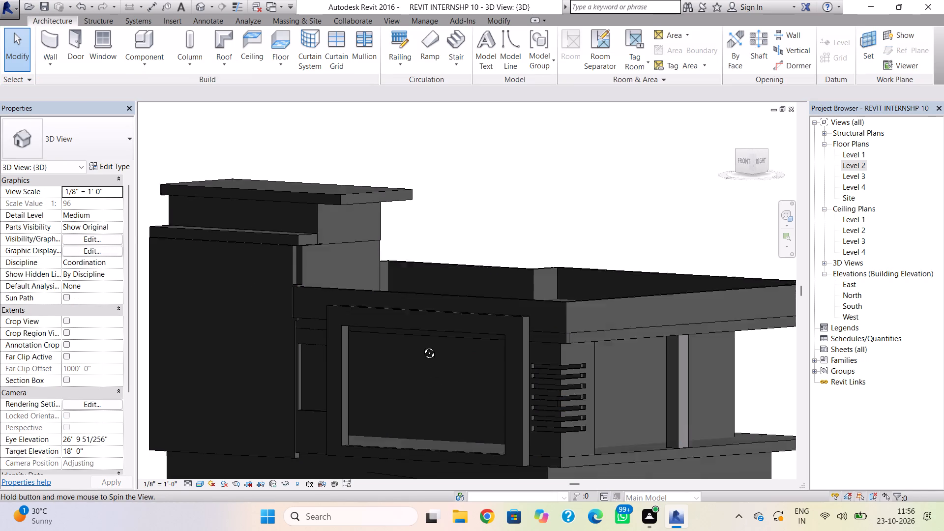
right_click_drag(422, 346, 447, 396, "shift")
right_click_drag(447, 396, 386, 366, "shift")
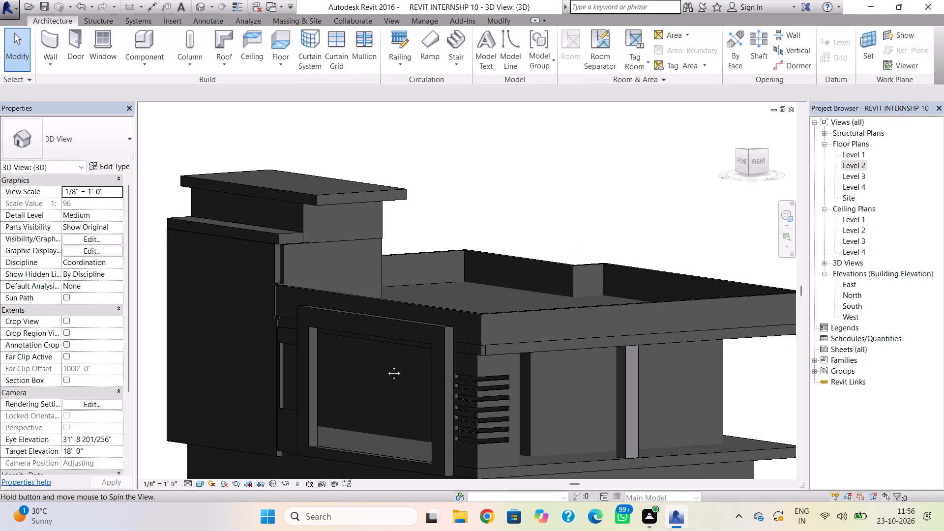
right_click_drag(386, 366, 386, 366, "shift")
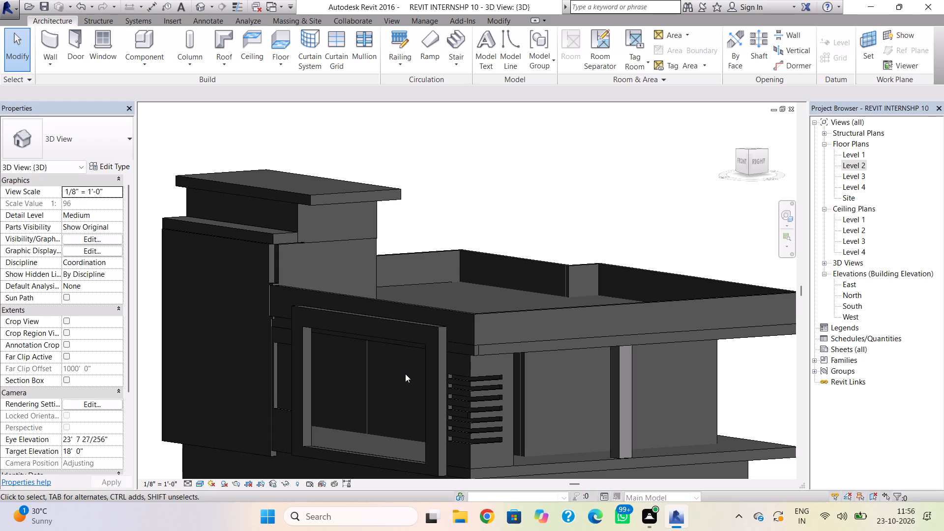
right_click_drag(445, 372, 410, 375, "shift")
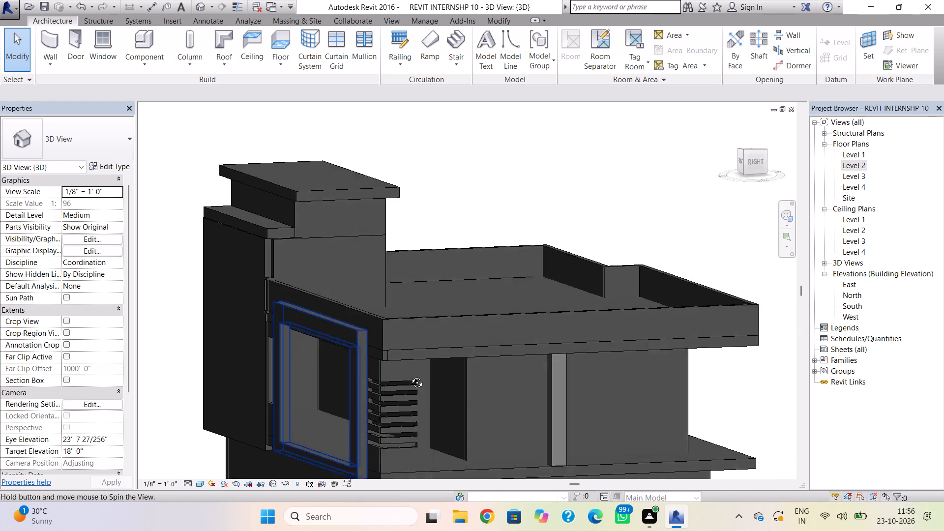
right_click_drag(410, 375, 477, 366, "shift")
scroll(477, 365, "down", 2)
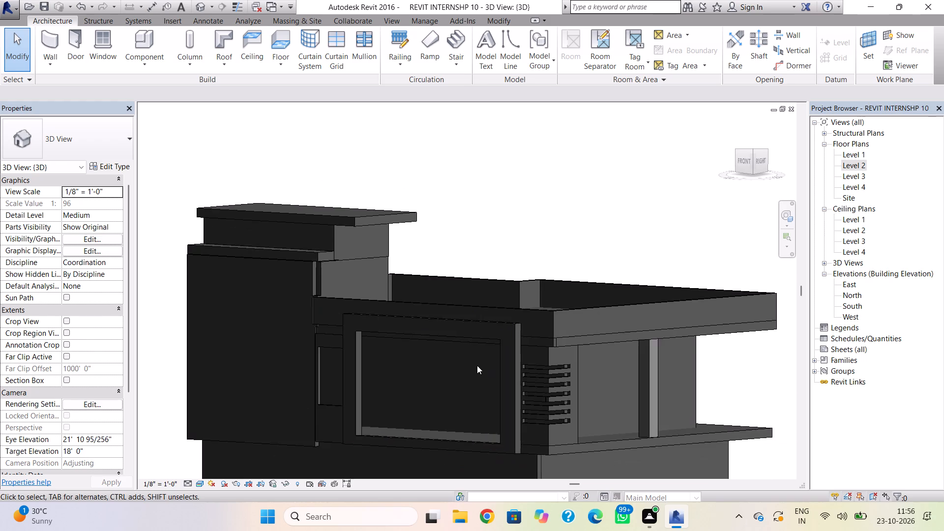
middle_click_drag(477, 365, 319, 369)
scroll(343, 380, "up", 5)
scroll(384, 384, "up", 3)
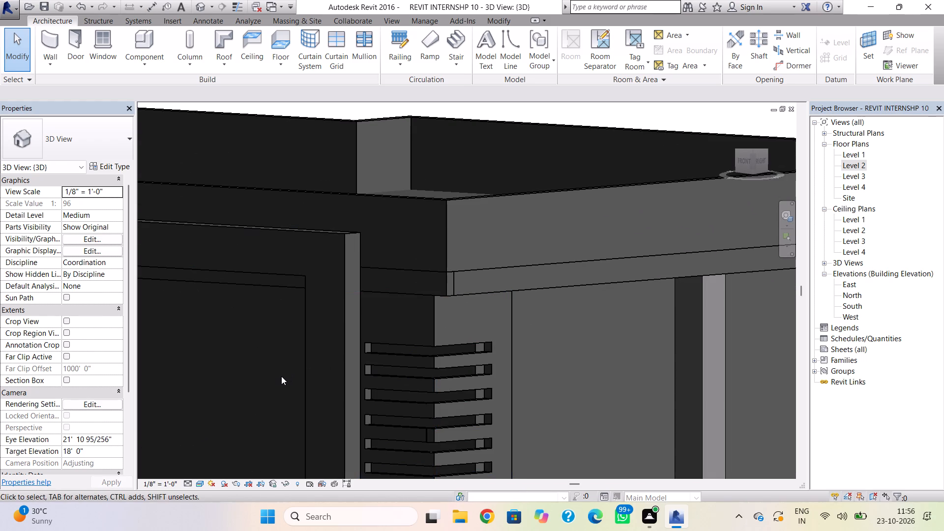
scroll(273, 382, "down", 3)
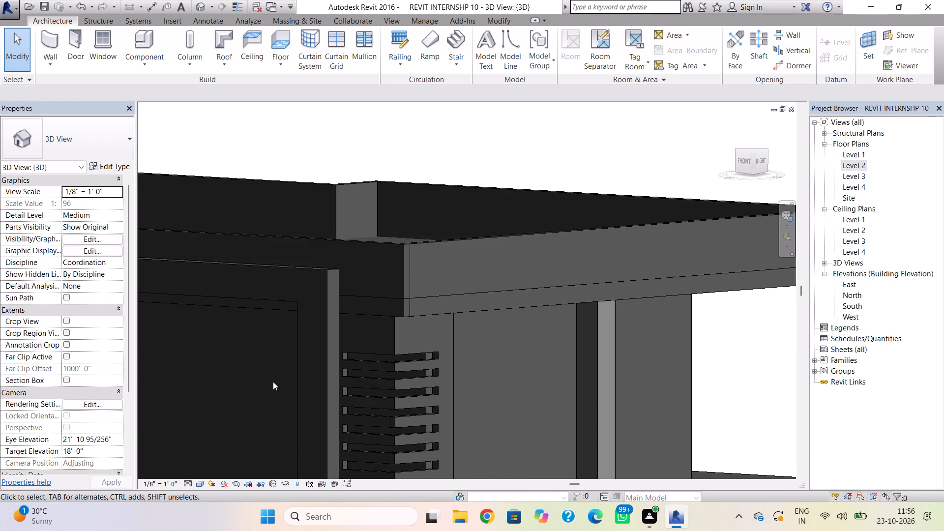
right_click_drag(273, 382, 320, 381, "shift")
scroll(320, 381, "down", 2)
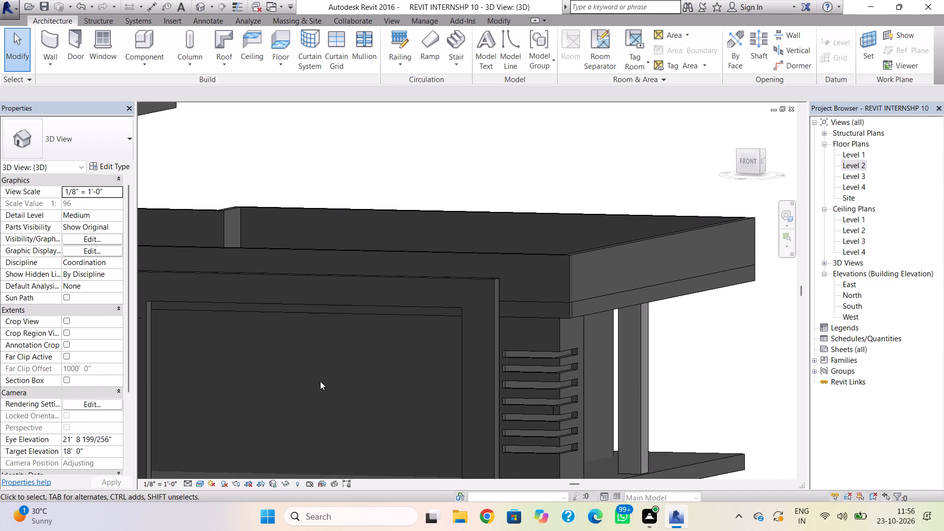
scroll(320, 381, "down", 2)
scroll(320, 382, "up", 3)
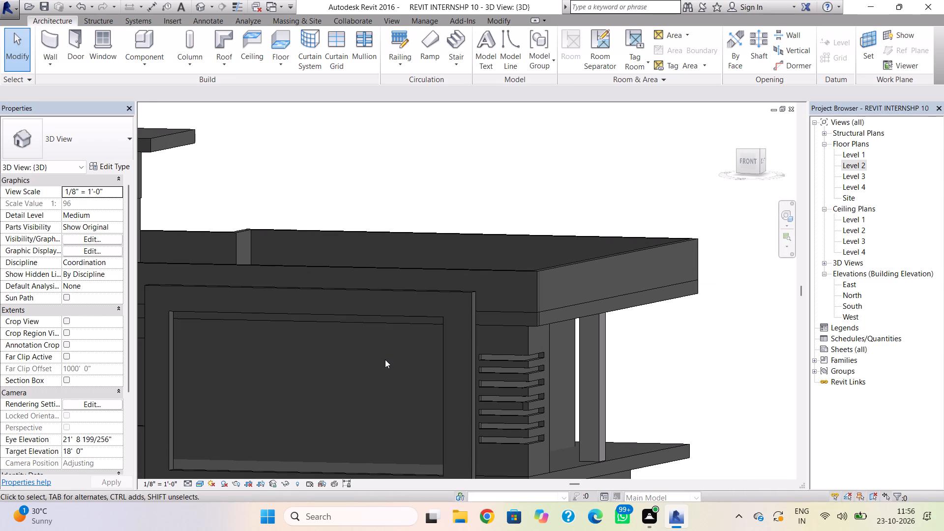
middle_click_drag(384, 362, 357, 358)
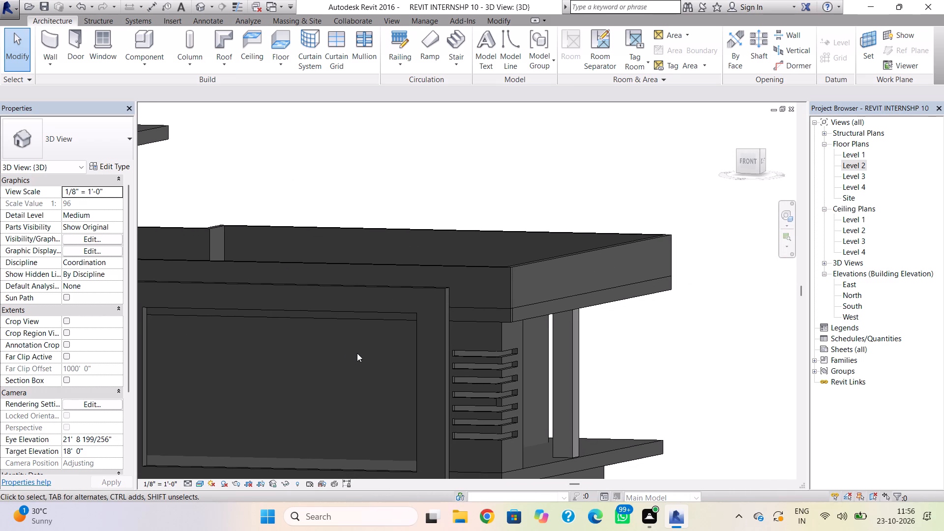
scroll(470, 366, "down", 2)
middle_click_drag(462, 354, 464, 338)
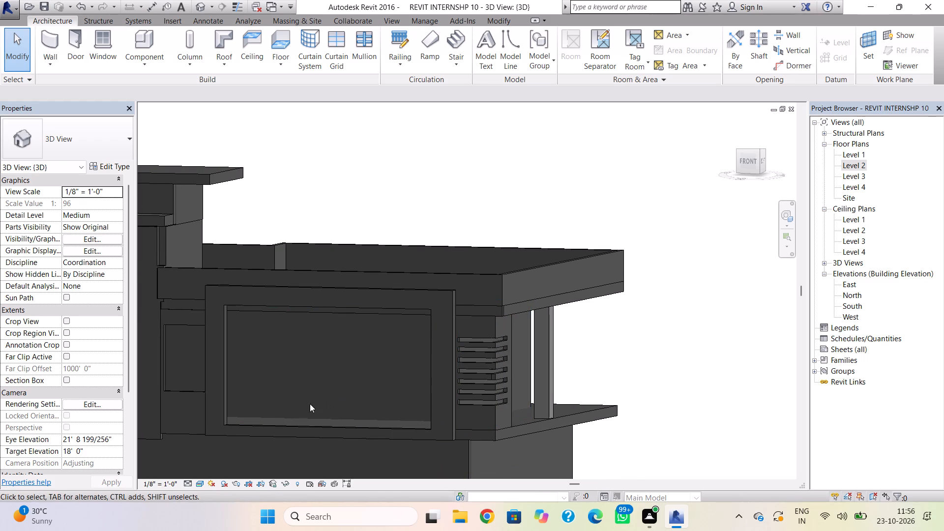
Edit the profile of the narrow Generic - 5" wall beside the large frame, nudging its opening's bottom edge slightly upward.
left_click(186, 390)
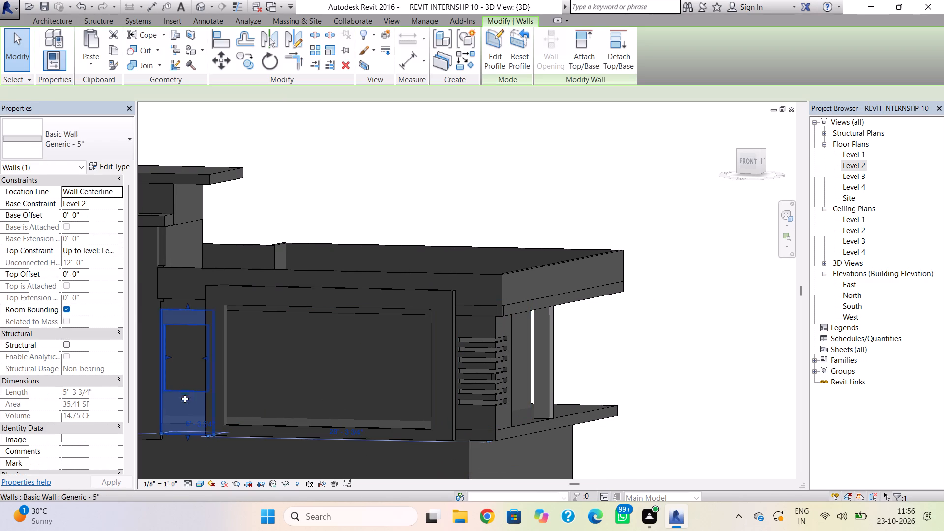
scroll(185, 400, "up", 4)
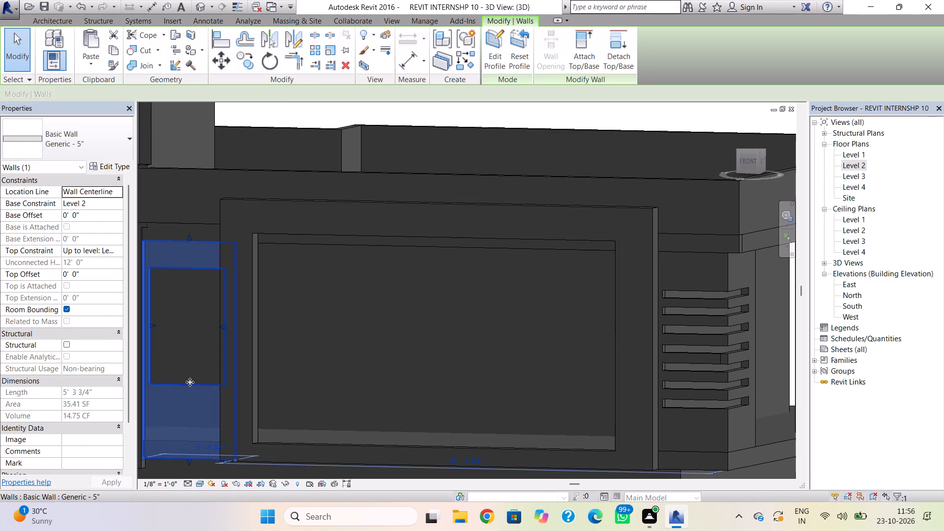
double_click(189, 385)
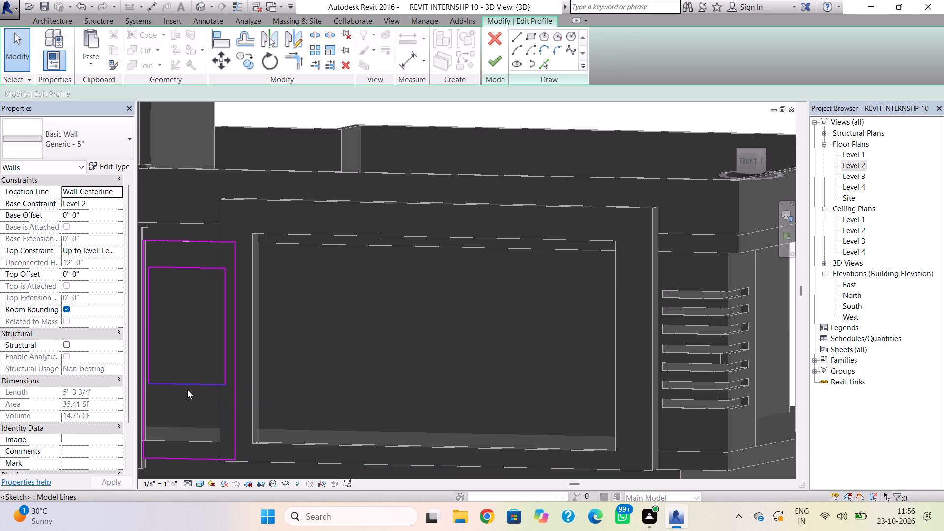
left_click(188, 384)
key("Up")
key("Up")
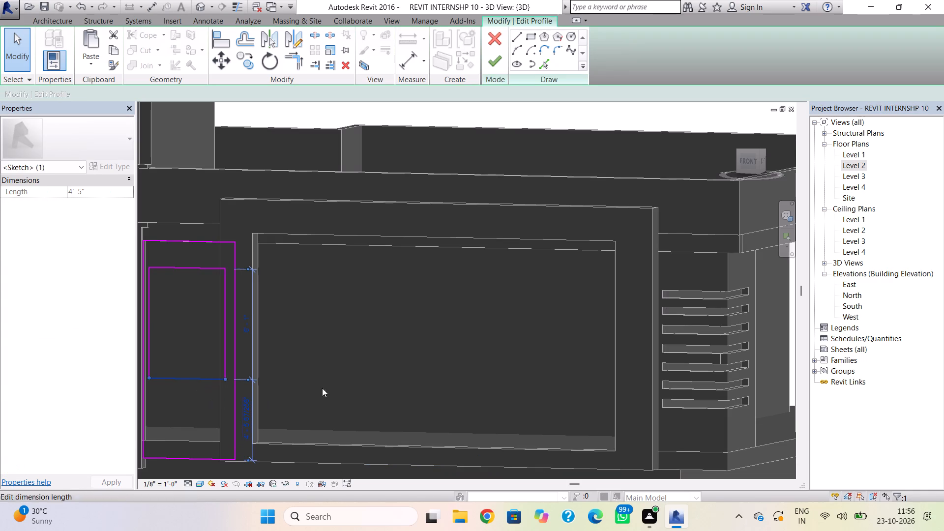
left_click(374, 378)
left_click(499, 66)
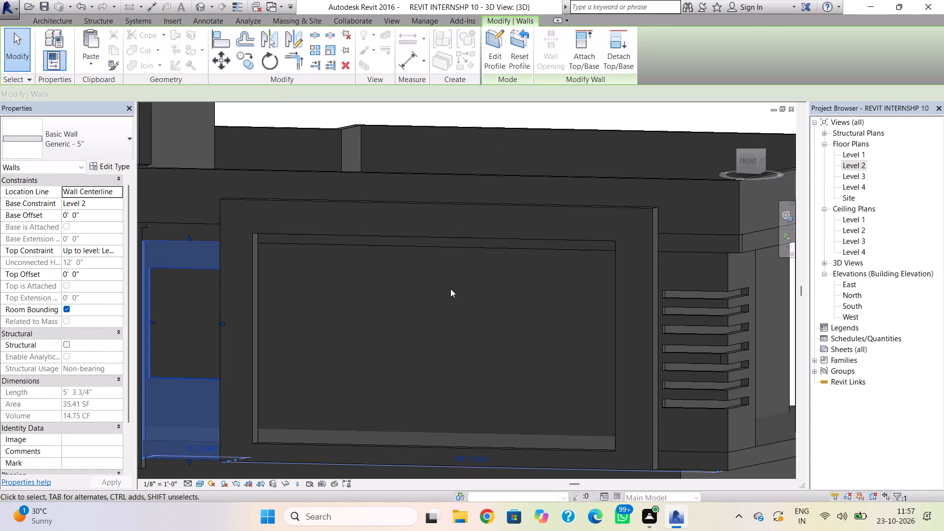
left_click(450, 289)
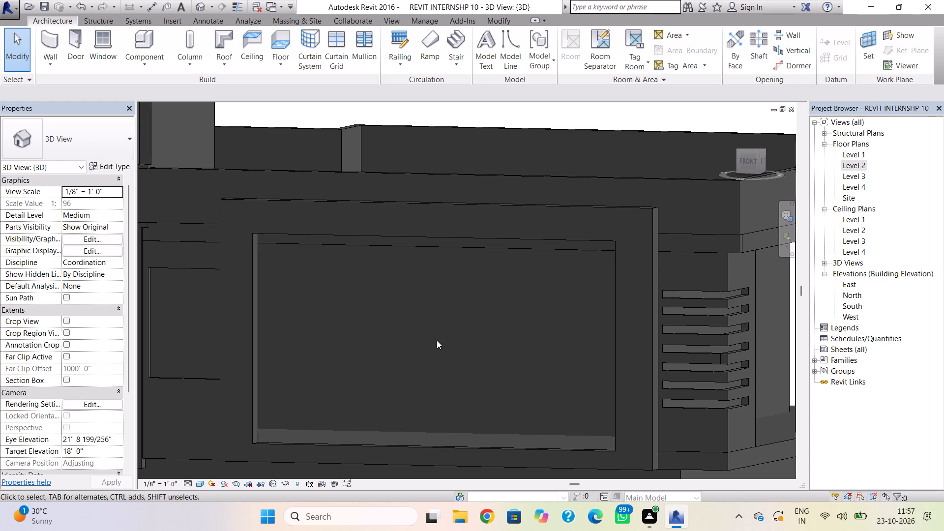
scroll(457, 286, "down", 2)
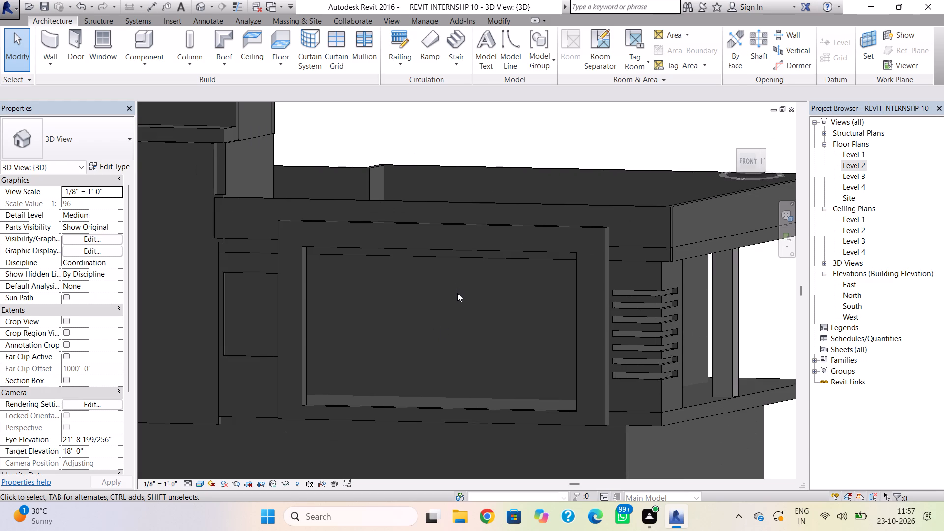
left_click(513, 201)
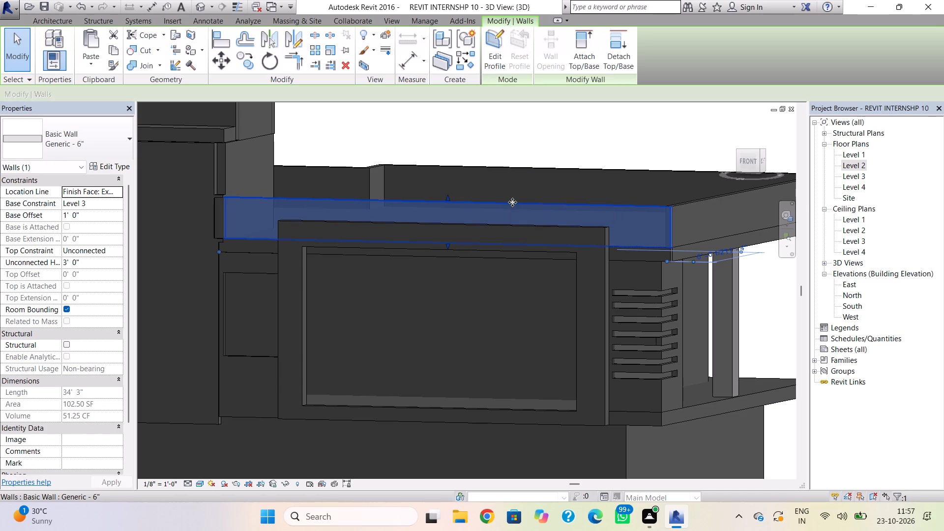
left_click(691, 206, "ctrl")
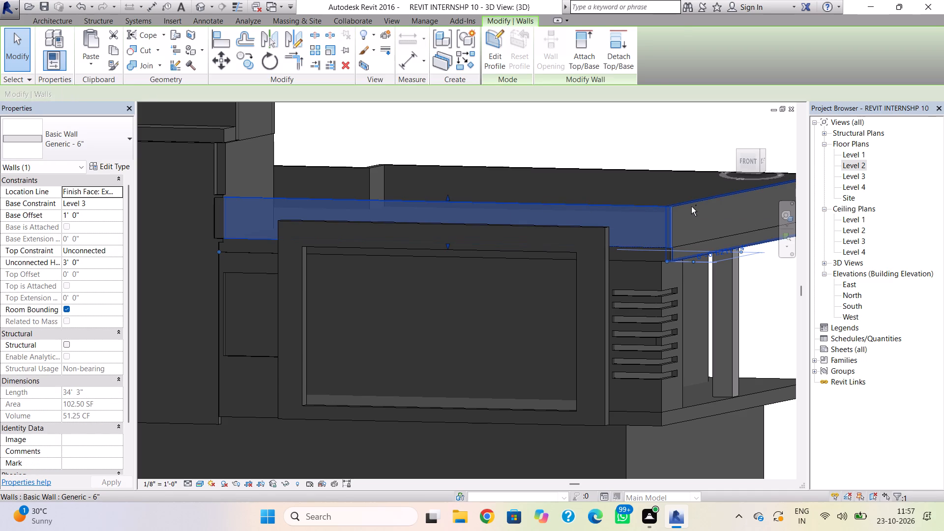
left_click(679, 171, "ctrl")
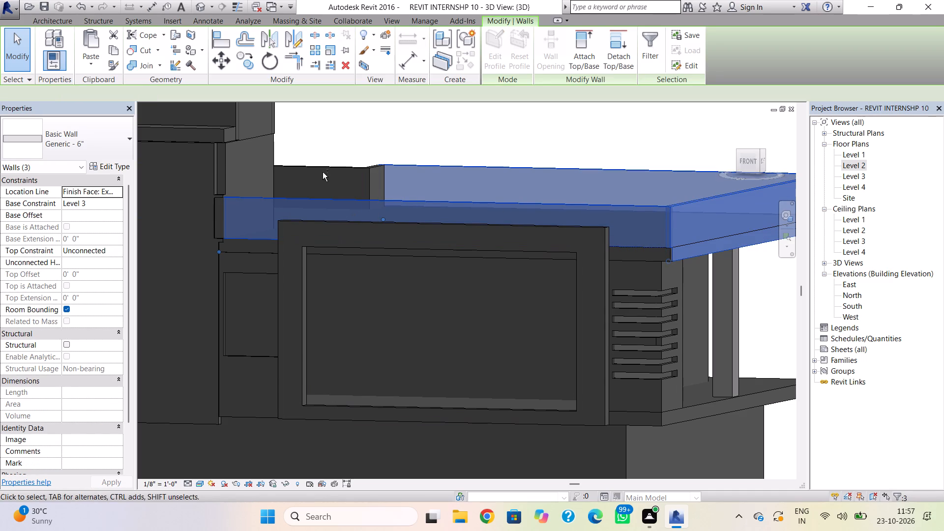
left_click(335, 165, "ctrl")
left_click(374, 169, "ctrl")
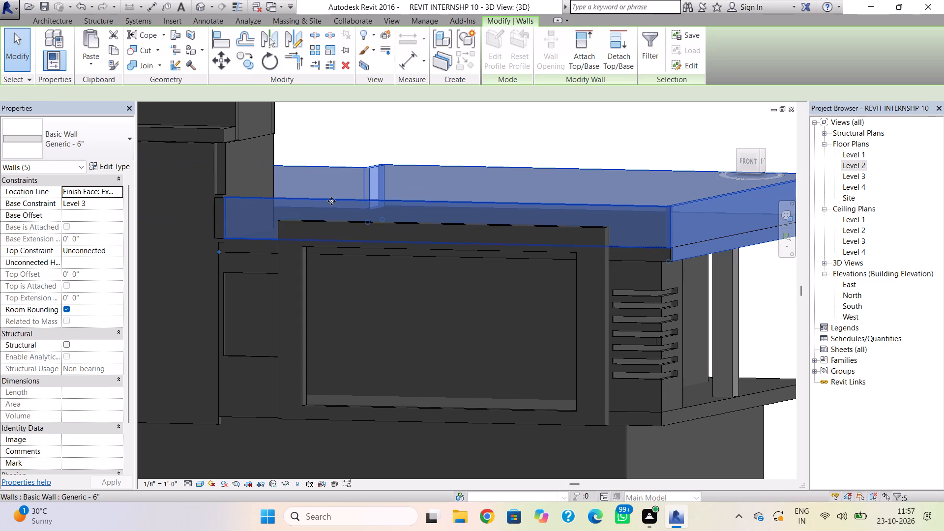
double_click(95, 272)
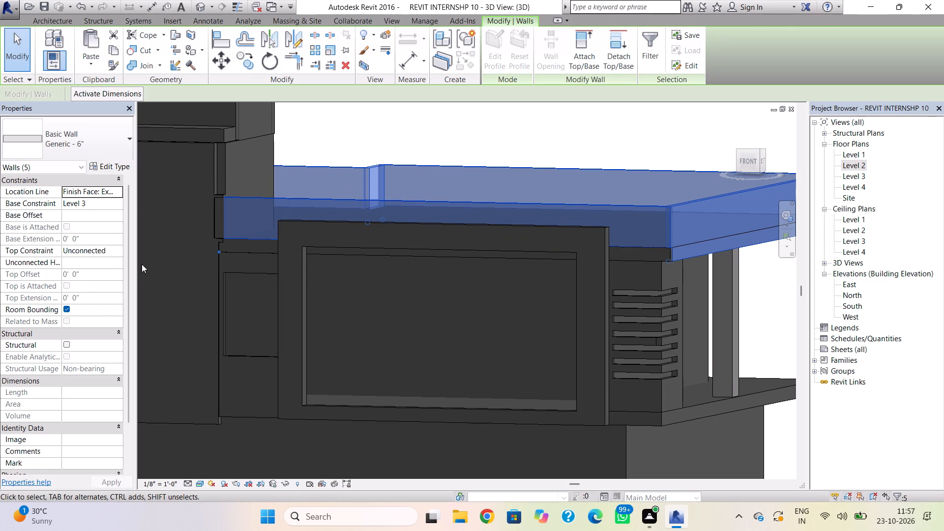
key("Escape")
Stretch the top of the front Generic - 6" parapet wall upward to an unconnected height of about 4' 10".
left_click(356, 200)
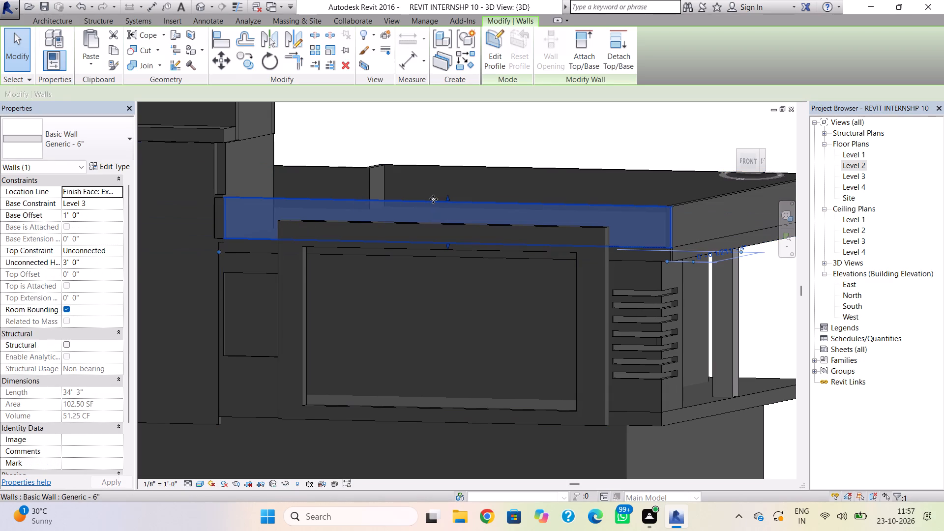
left_click_drag(445, 200, 444, 180)
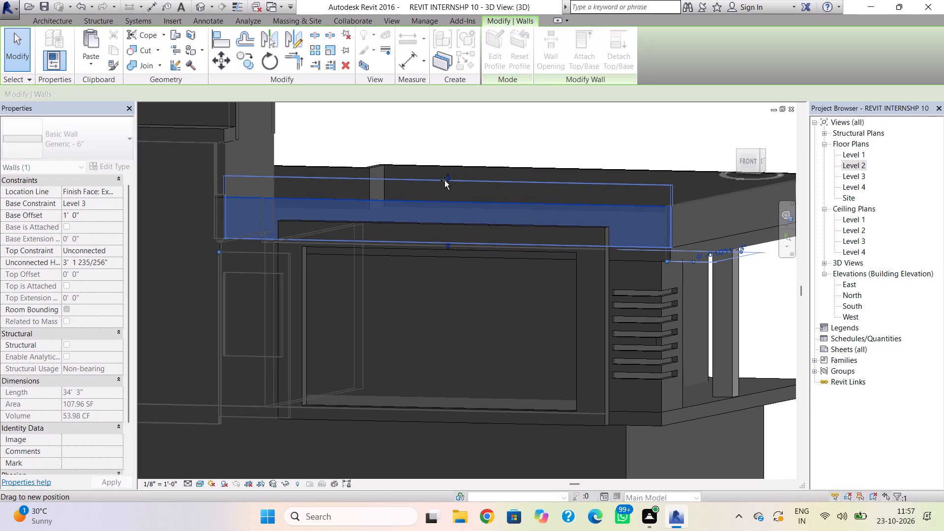
left_click_drag(444, 180, 444, 177)
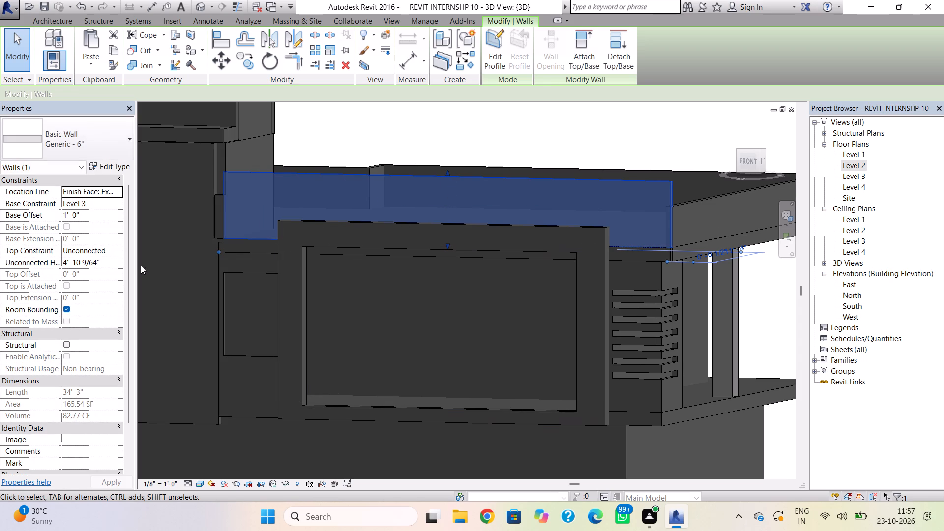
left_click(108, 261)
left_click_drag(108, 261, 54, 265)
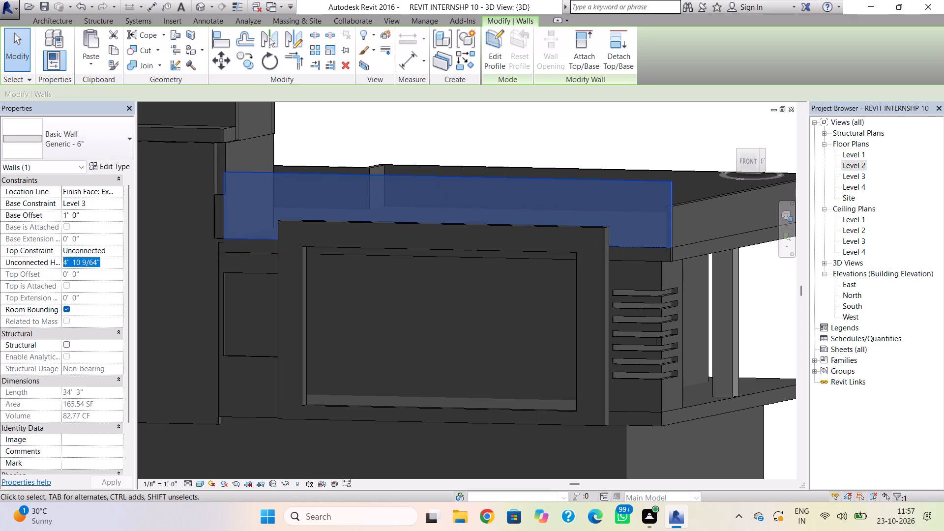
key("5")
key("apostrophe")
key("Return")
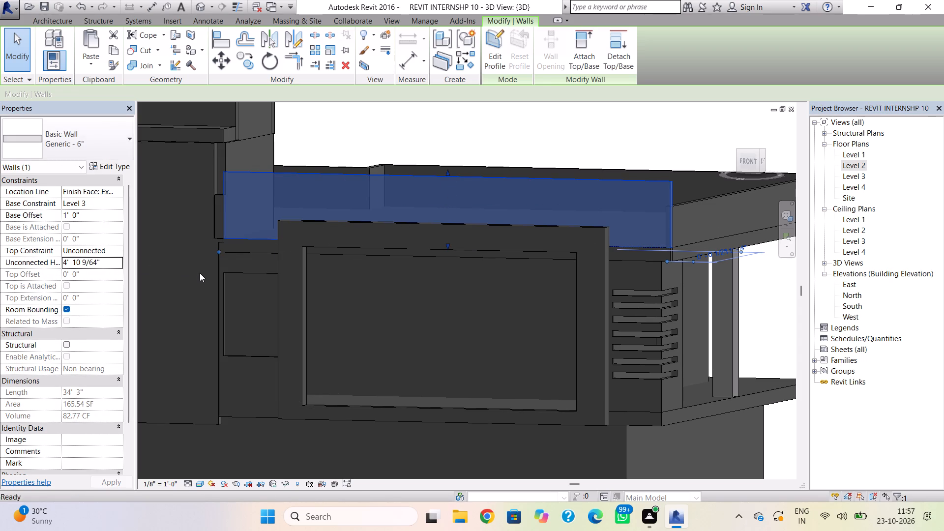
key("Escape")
Set the unconnected height of the front Generic - 6" parapet wall above the framed opening to 5' 0".
left_click(462, 178)
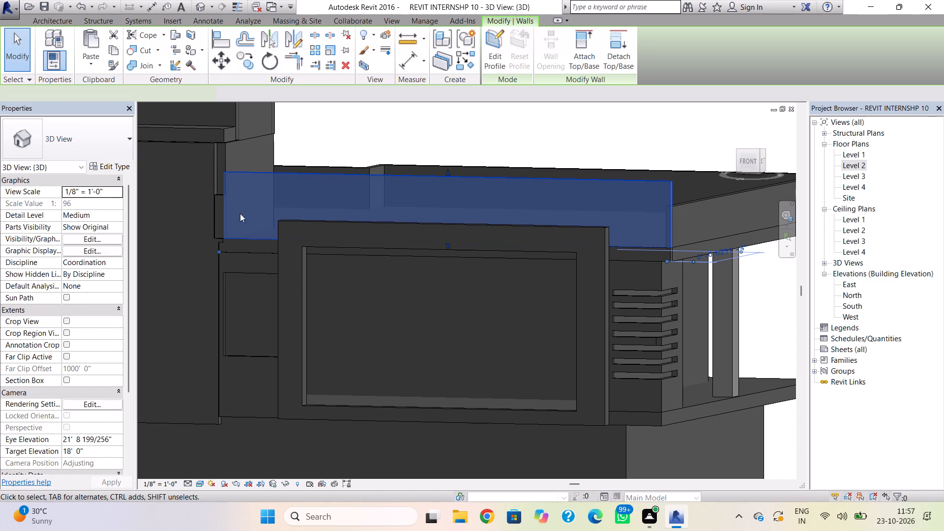
left_click(105, 264)
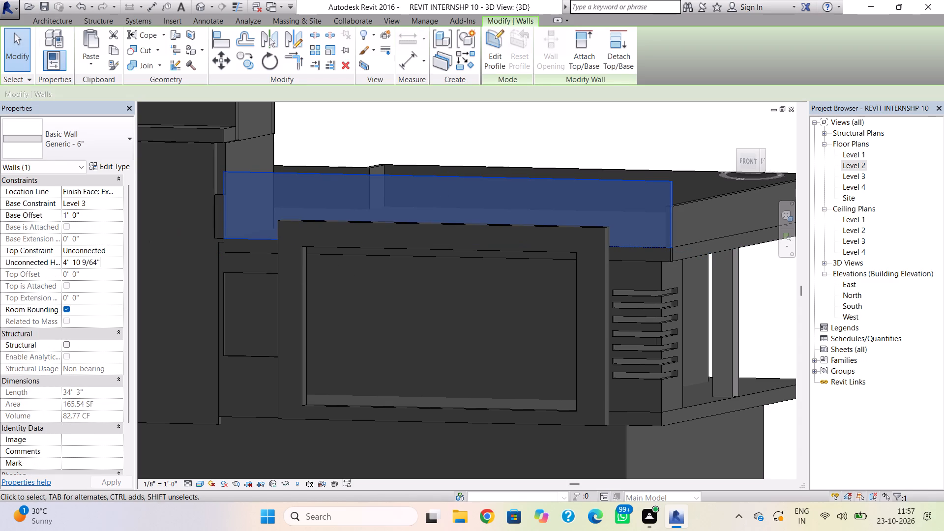
key("BackSpace")
key("BackSpace")
key("BackSpace")
key("BackSpace")
key("BackSpace")
key("BackSpace")
key("BackSpace")
key("BackSpace")
key("BackSpace")
key("BackSpace")
key("BackSpace")
key("BackSpace")
key("BackSpace")
key("BackSpace")
key("BackSpace")
key("BackSpace")
type("5'")
key("Return")
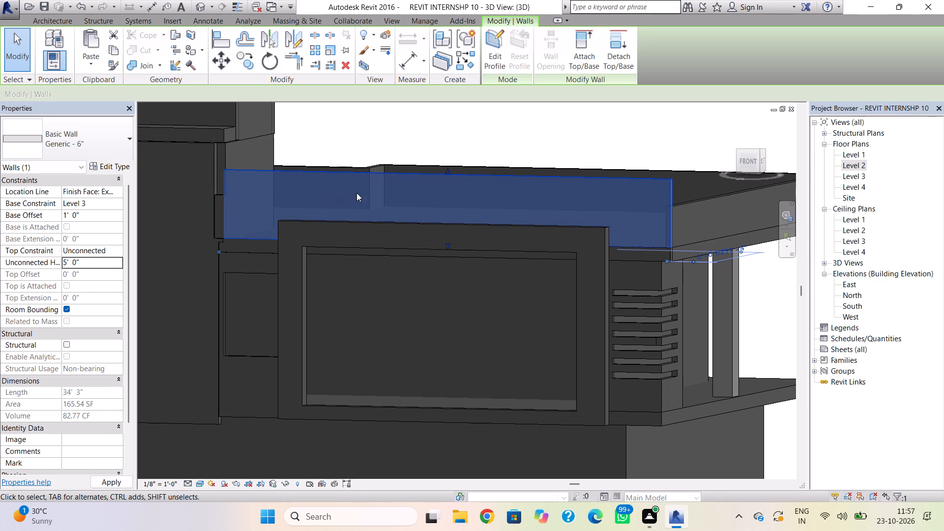
key("Escape")
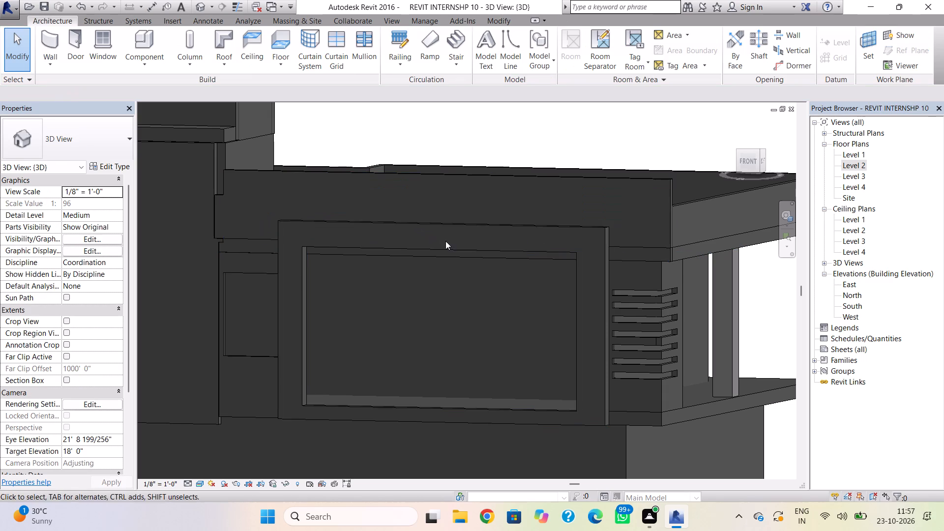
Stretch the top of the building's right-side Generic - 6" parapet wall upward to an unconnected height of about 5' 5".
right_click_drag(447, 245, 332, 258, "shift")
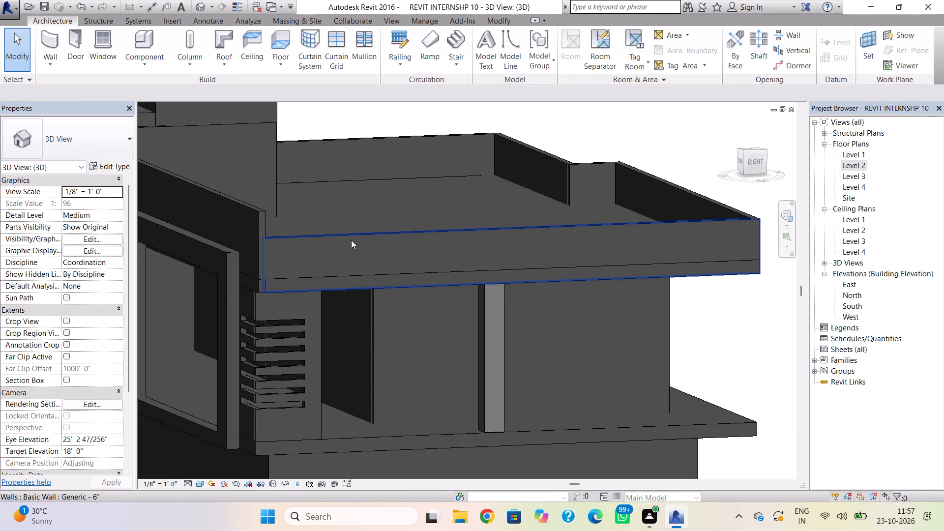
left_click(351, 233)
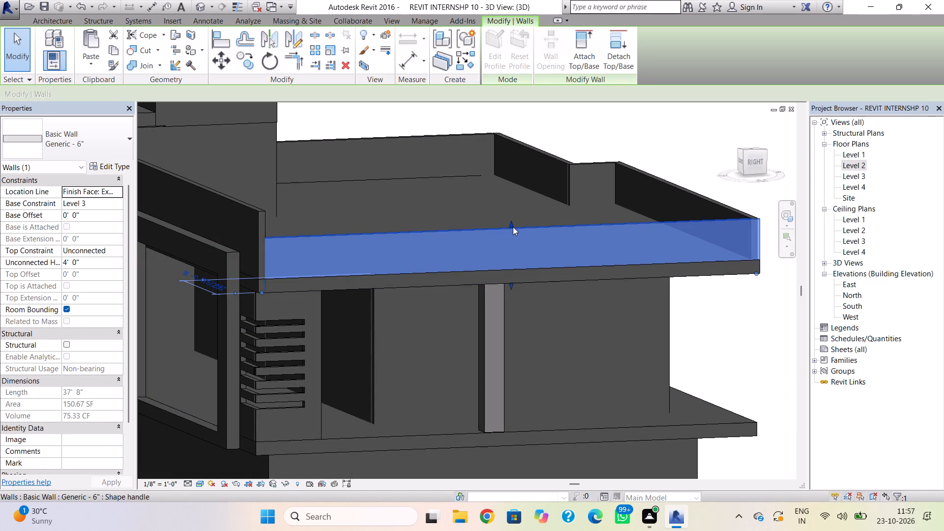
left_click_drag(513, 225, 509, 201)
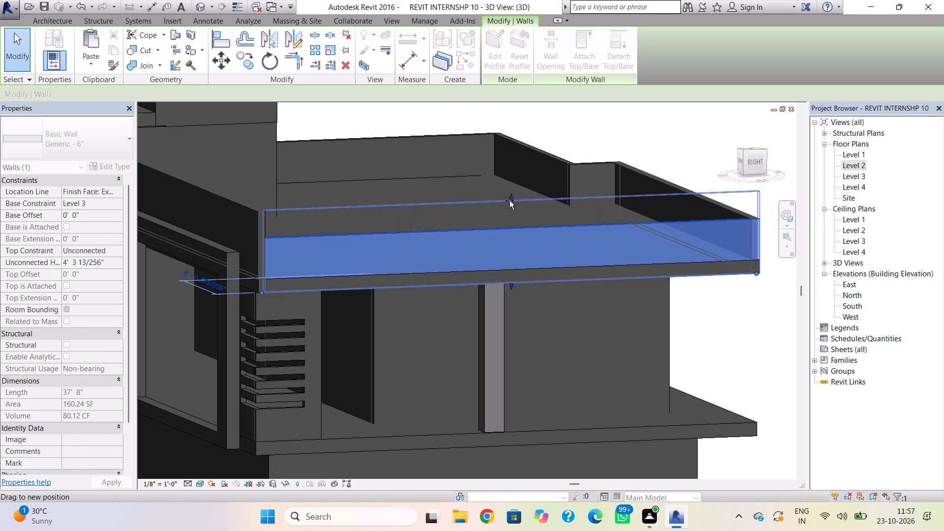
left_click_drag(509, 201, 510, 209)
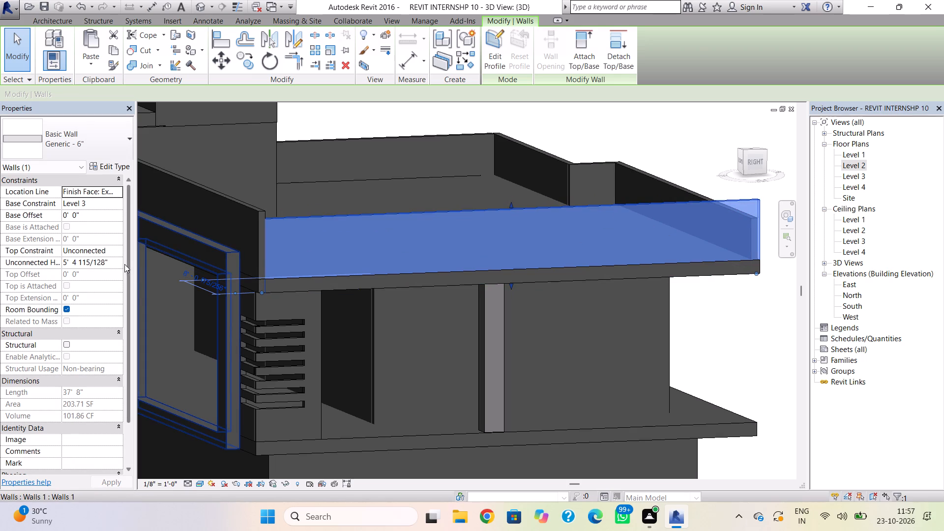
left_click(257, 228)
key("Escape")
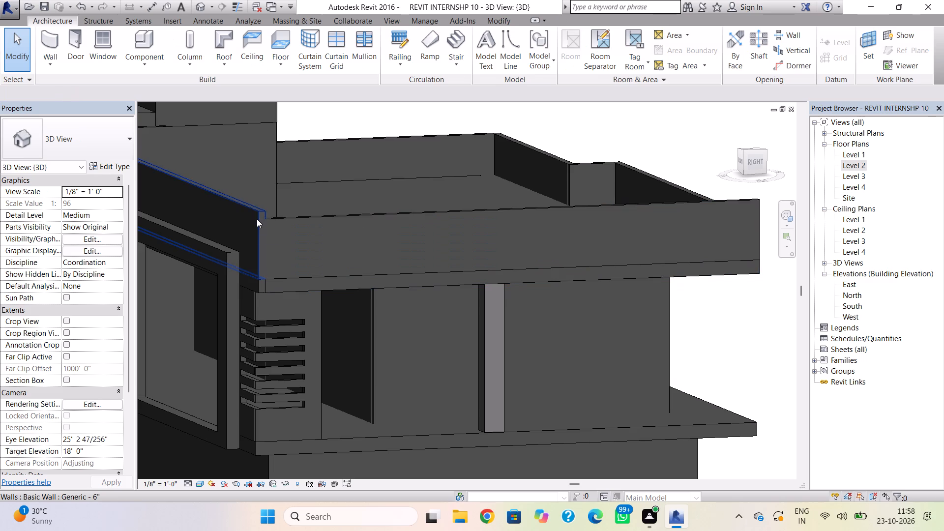
Raise the right-side parapet wall's base to a 1' 0" offset from Level 3 and set its unconnected height to 5' 0".
left_click(257, 219)
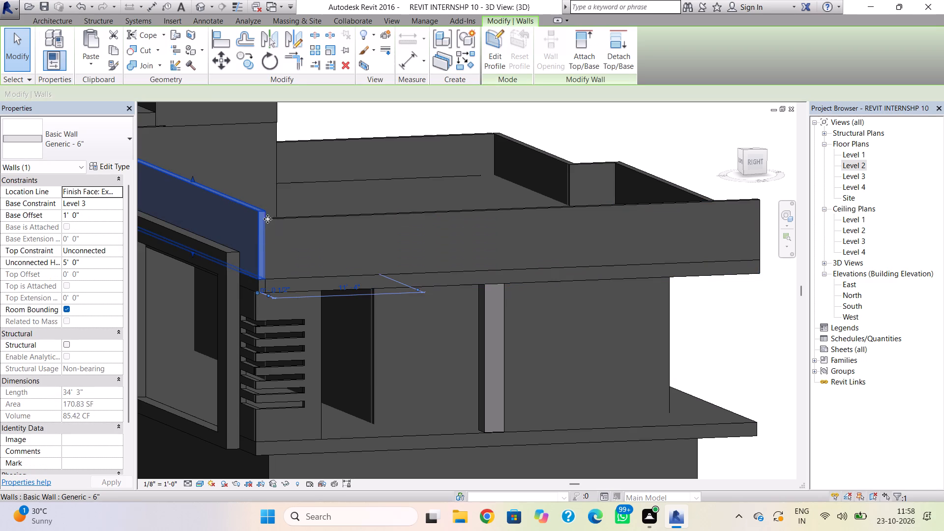
left_click(298, 220)
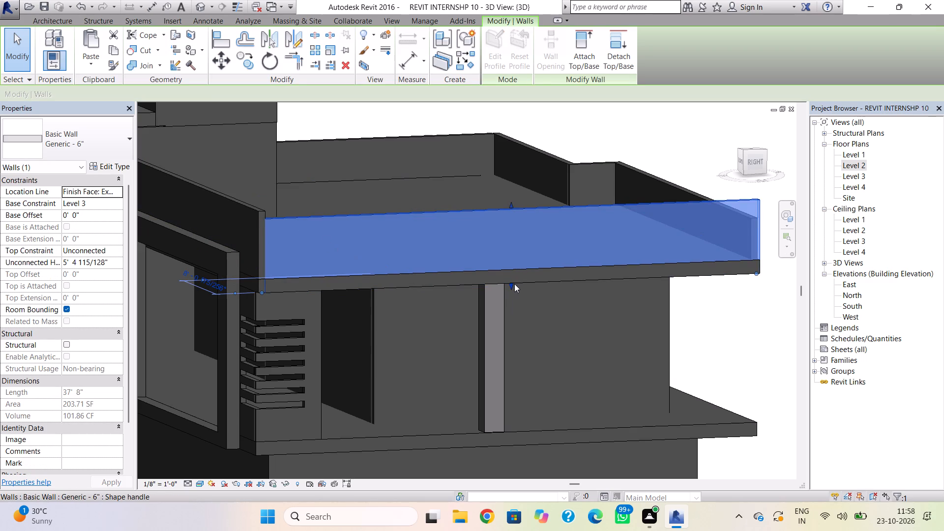
left_click_drag(511, 283, 509, 271)
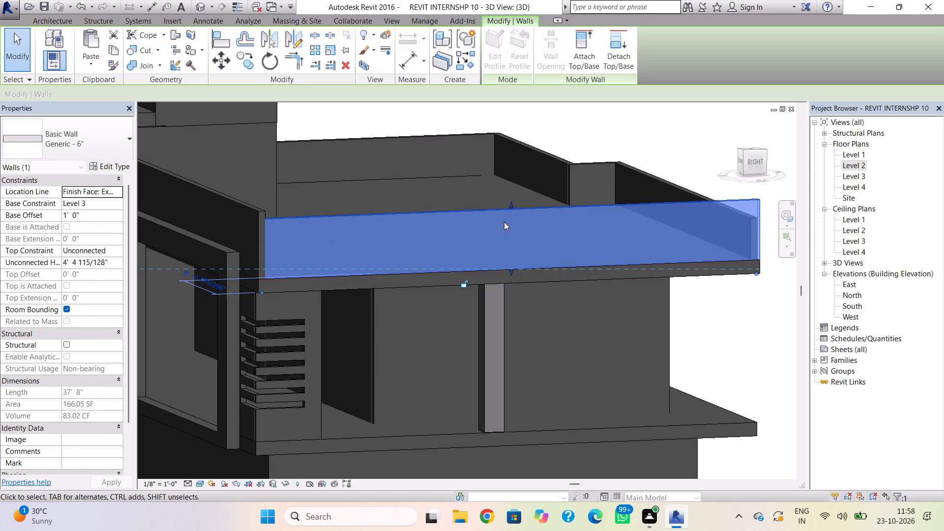
left_click(112, 259)
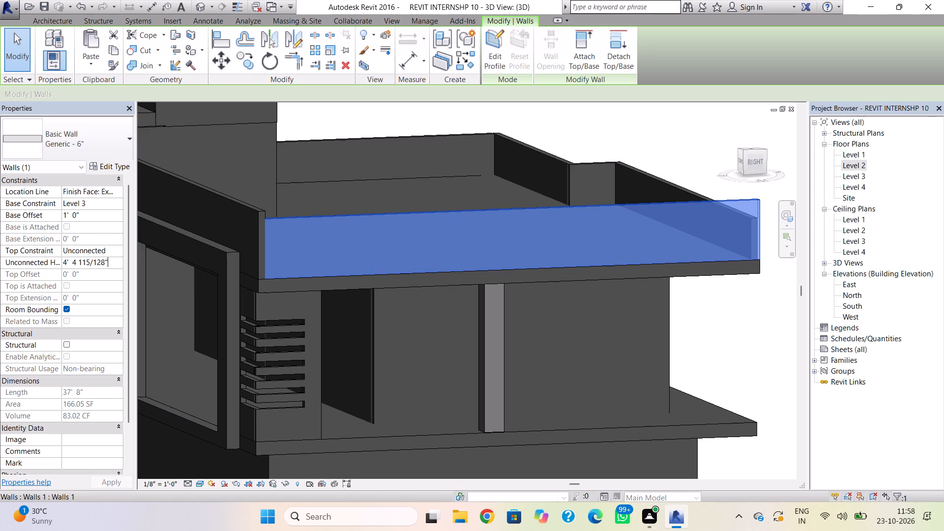
key("BackSpace")
key("BackSpace")
key("BackSpace")
key("BackSpace")
key("BackSpace")
key("BackSpace")
key("BackSpace")
key("BackSpace")
key("BackSpace")
key("BackSpace")
key("BackSpace")
key("BackSpace")
key("BackSpace")
key("BackSpace")
key("BackSpace")
key("BackSpace")
key("BackSpace")
key("BackSpace")
key("BackSpace")
key("BackSpace")
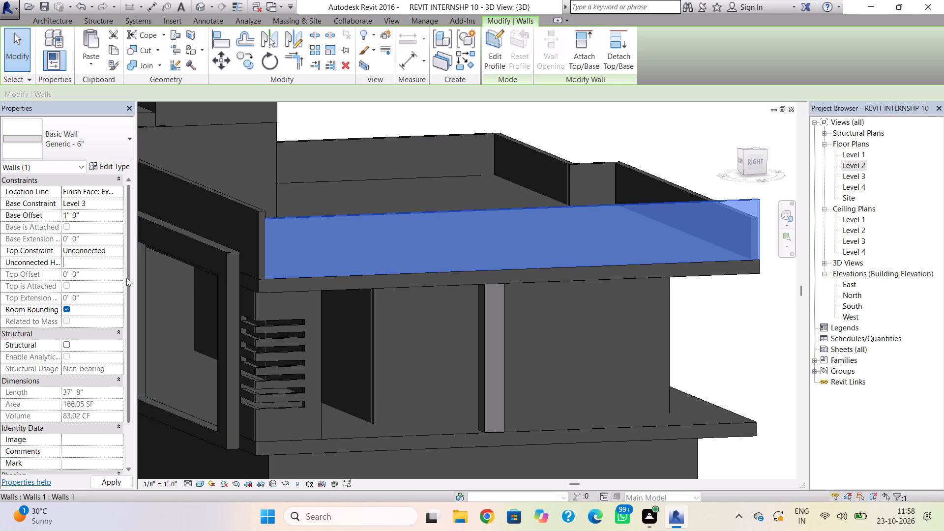
type("5'")
key("Return")
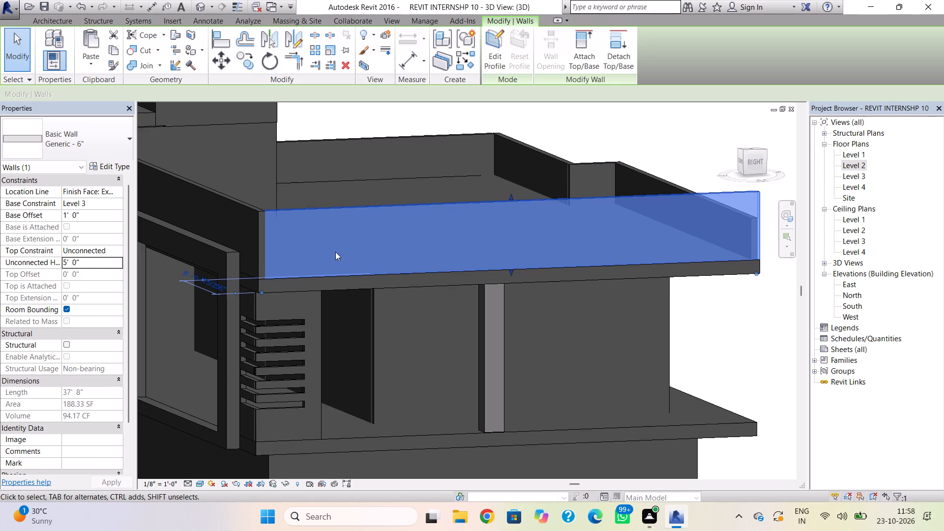
key("Escape")
Raise the base of the long rear Generic - 6" parapet wall to a 1' 0" offset from Level 3.
right_click_drag(414, 220, 322, 236, "shift")
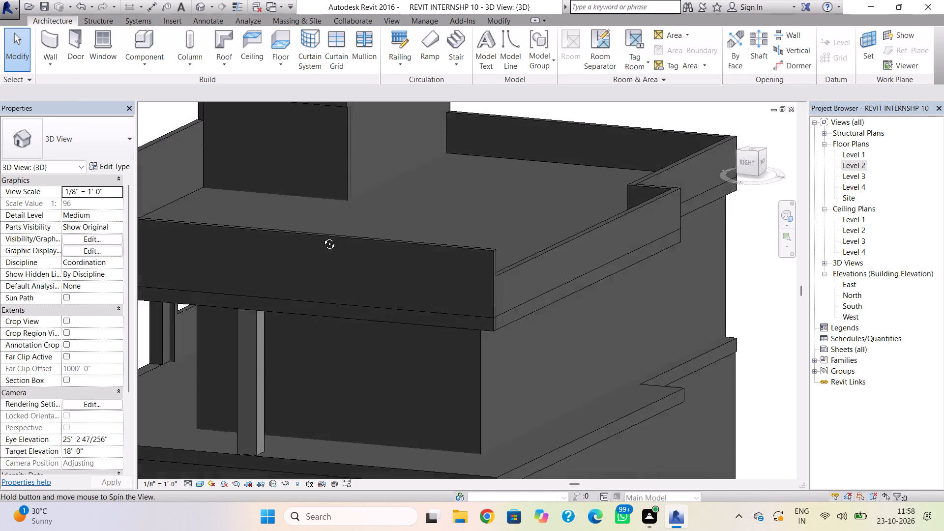
right_click_drag(322, 236, 261, 237, "shift")
left_click(310, 260)
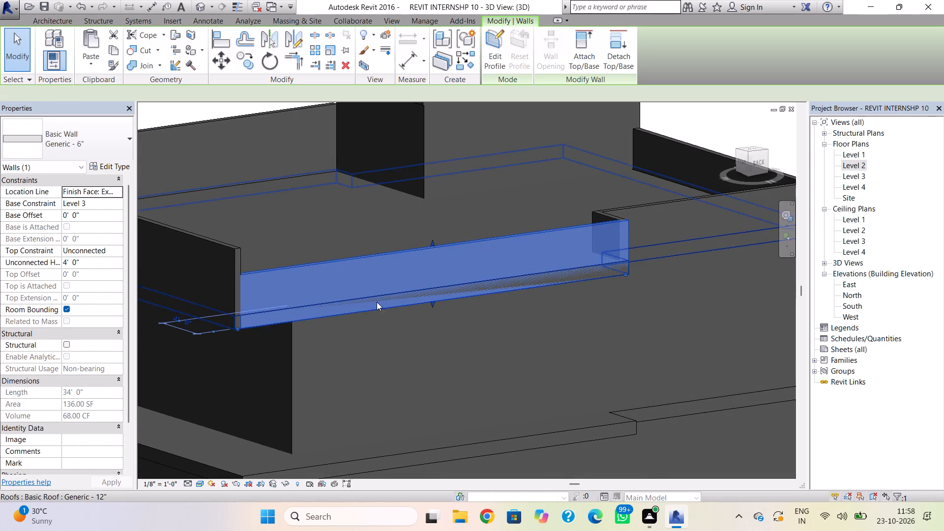
left_click_drag(432, 306, 431, 291)
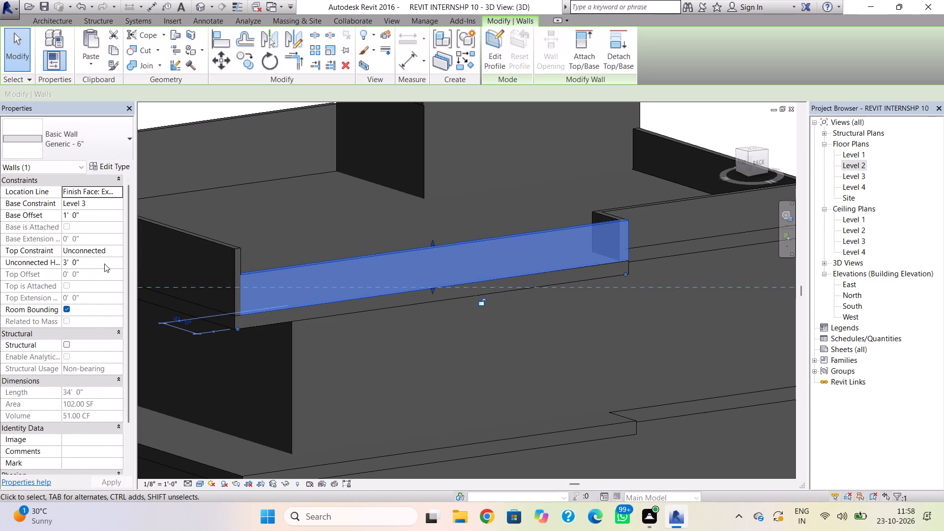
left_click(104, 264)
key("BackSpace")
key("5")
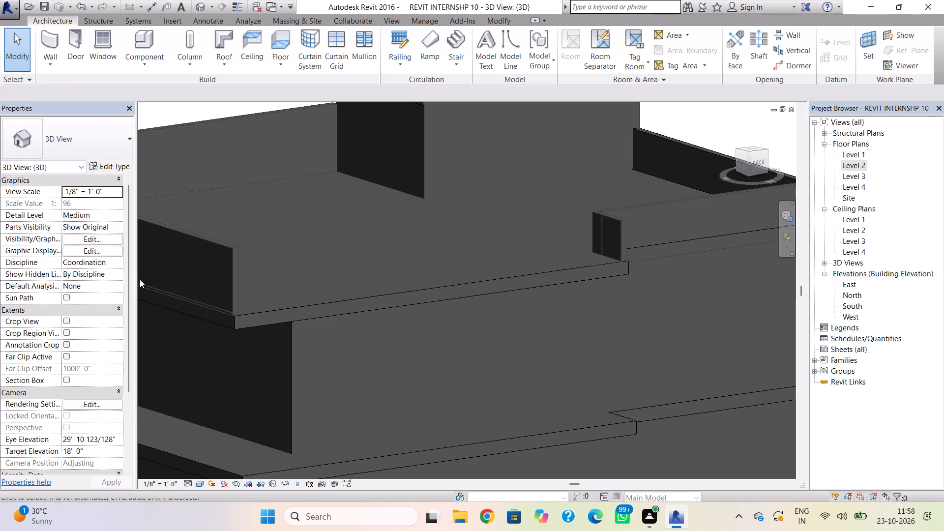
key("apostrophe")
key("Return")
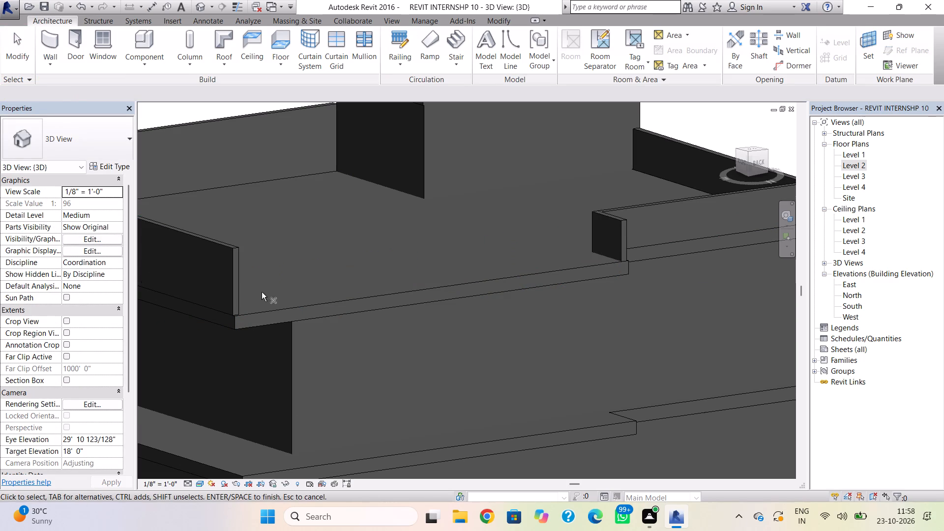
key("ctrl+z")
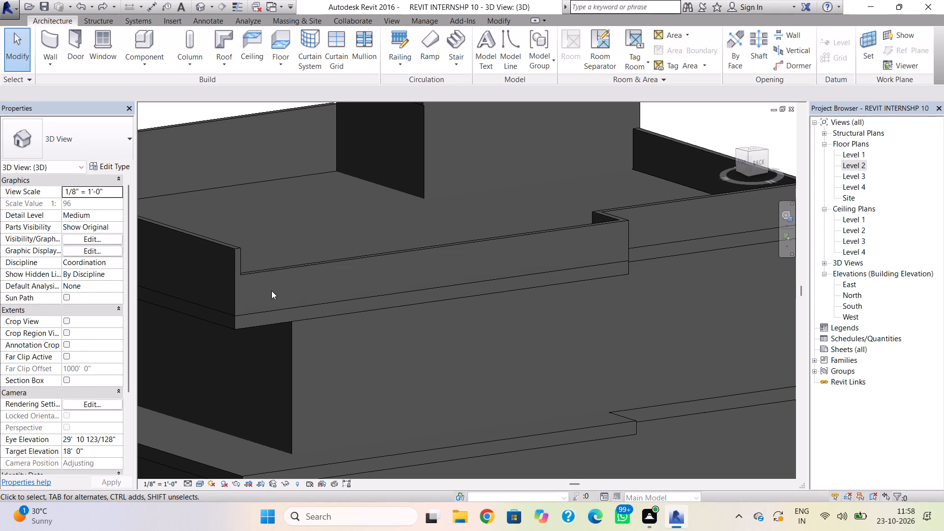
Set the unconnected height of the long rear Generic - 6" parapet wall to 5' 0".
left_click(280, 263)
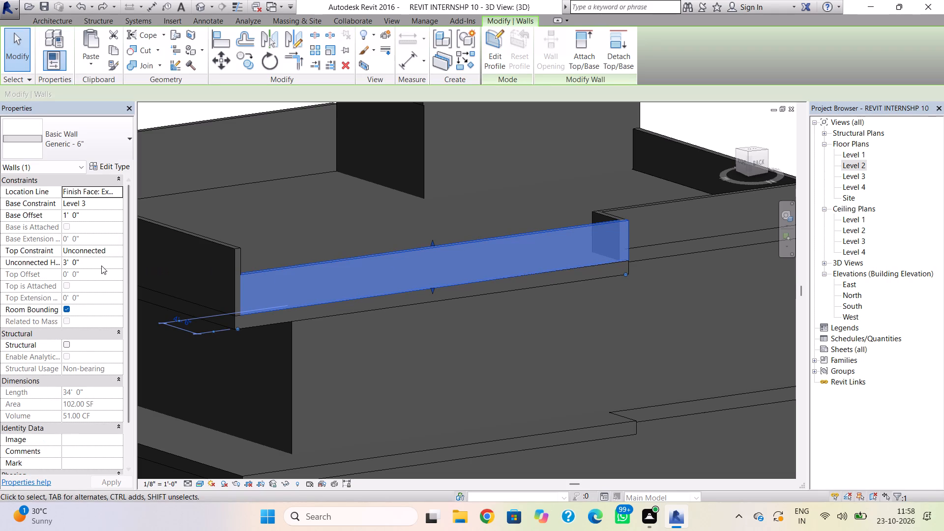
left_click(101, 265)
key("5")
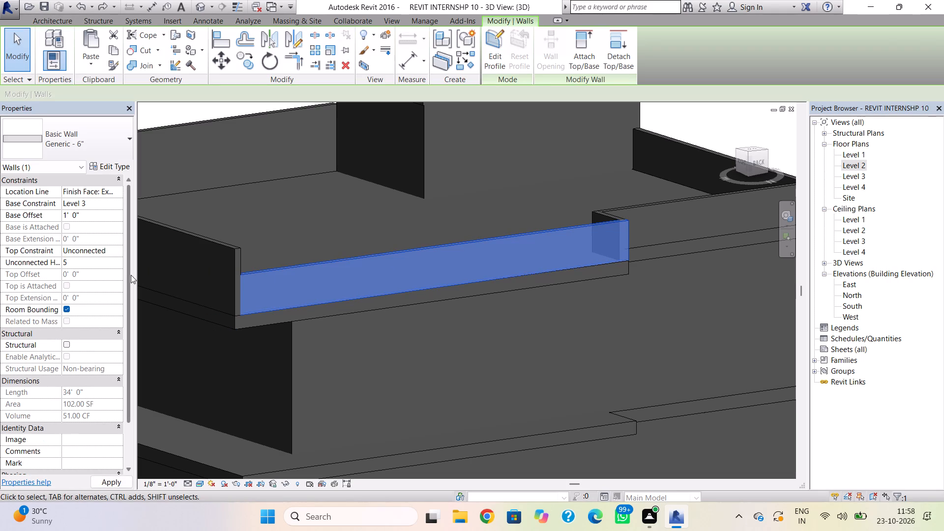
key("apostrophe")
key("Return")
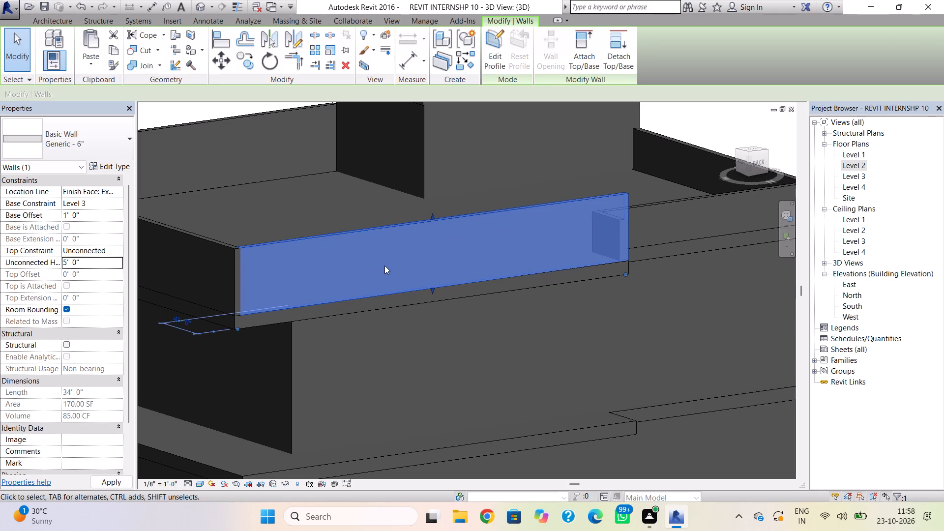
key("Escape")
Raise the short rear return parapet wall's base to a 1' 0" offset from Level 3 and set its unconnected height to 5'.
right_click_drag(387, 266, 360, 274, "shift")
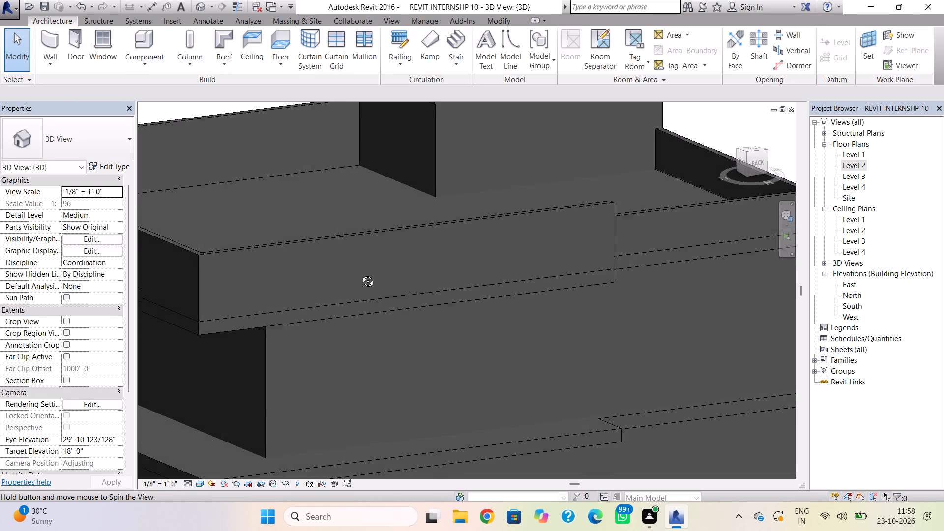
right_click_drag(360, 274, 223, 276, "shift")
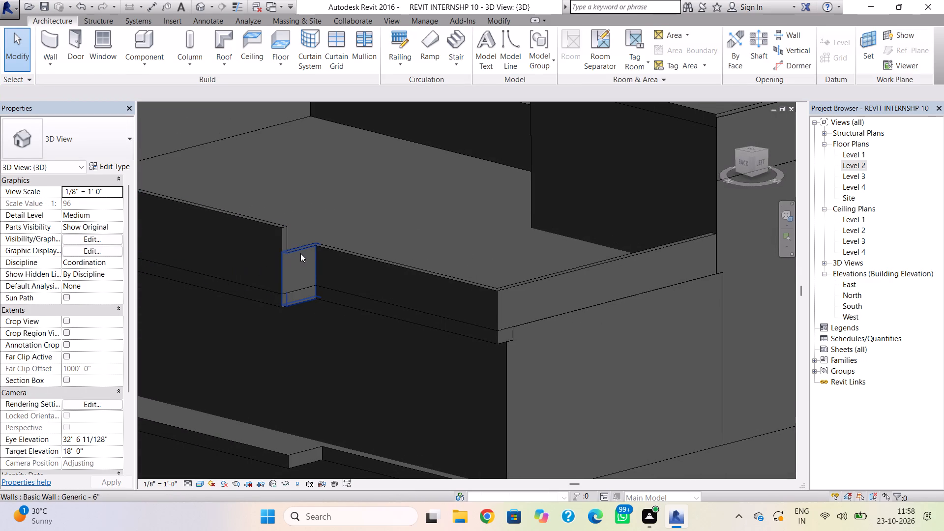
left_click(300, 253)
left_click_drag(301, 305, 301, 295)
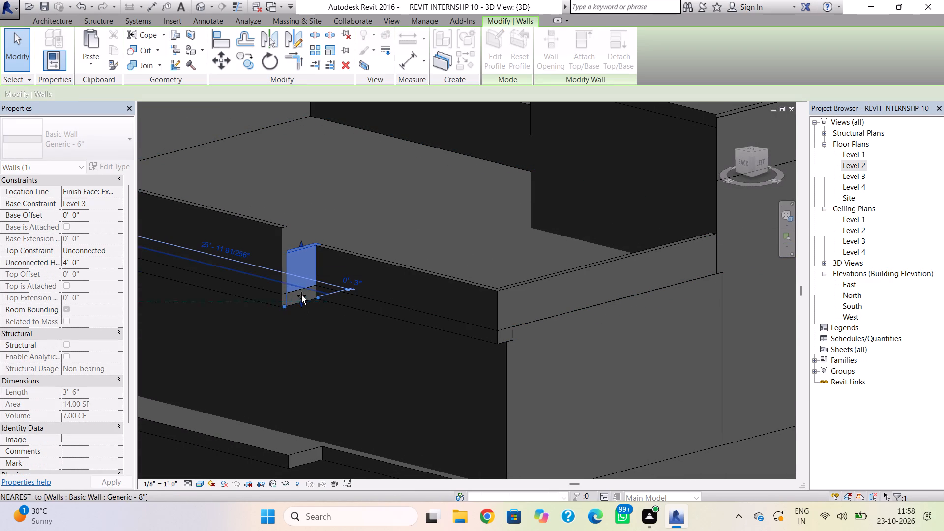
left_click_drag(301, 295, 301, 291)
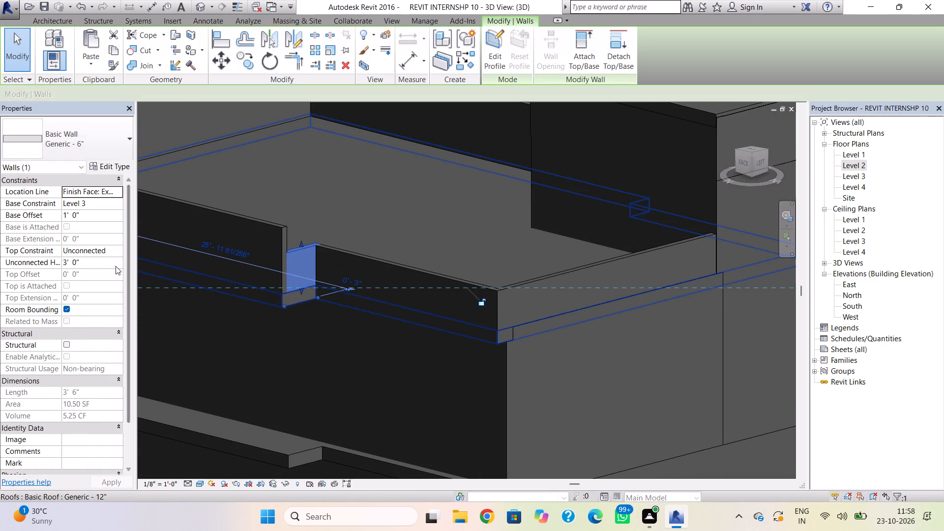
left_click(116, 266)
key("5")
key("apostrophe")
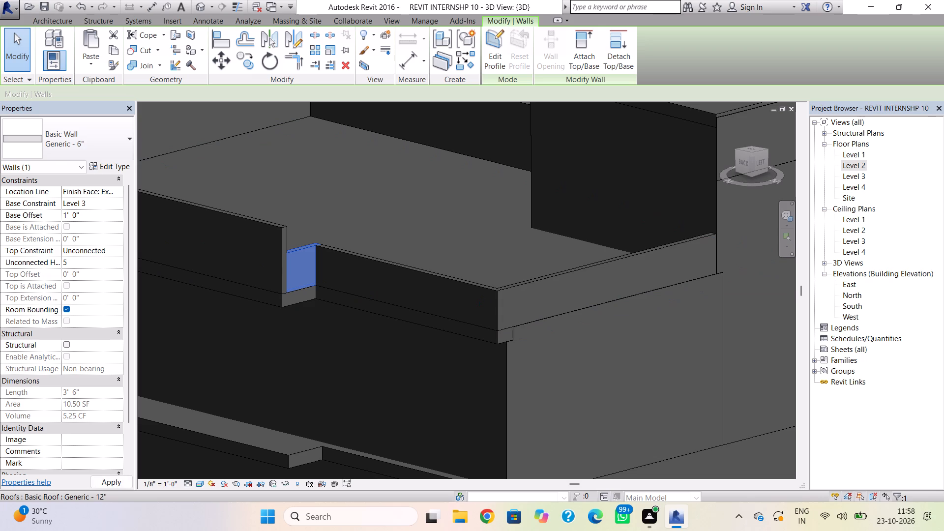
key("Return")
Raise the base of the shorter rear Generic - 6" parapet wall, beside the short return, to a 1' 0" offset from Level 3.
left_click(350, 252)
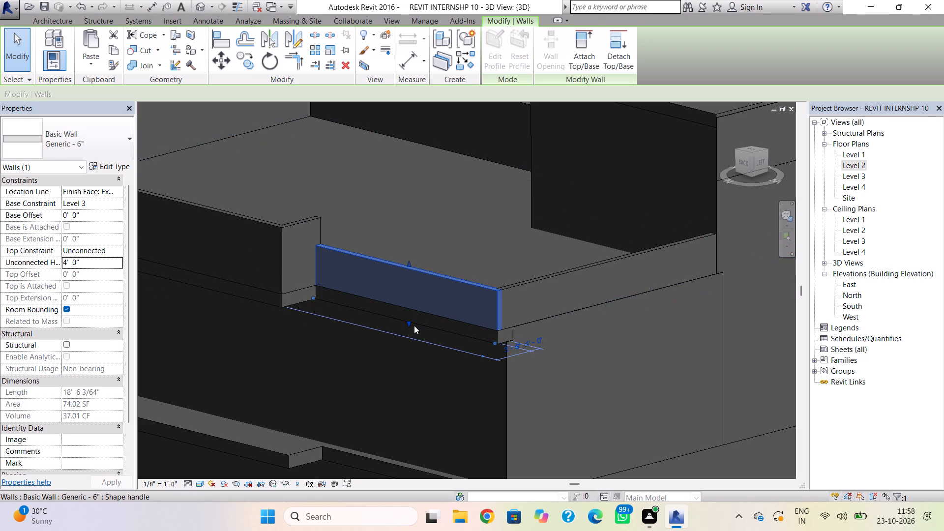
left_click_drag(412, 324, 416, 311)
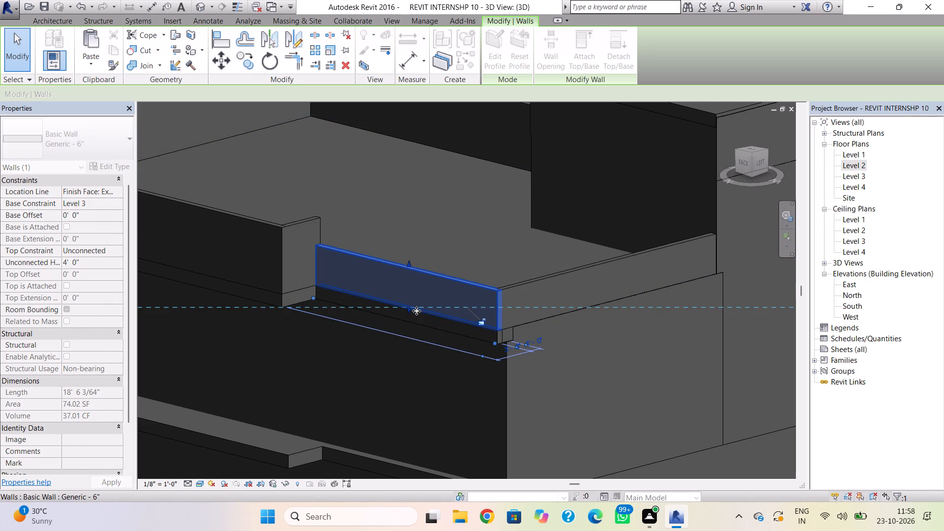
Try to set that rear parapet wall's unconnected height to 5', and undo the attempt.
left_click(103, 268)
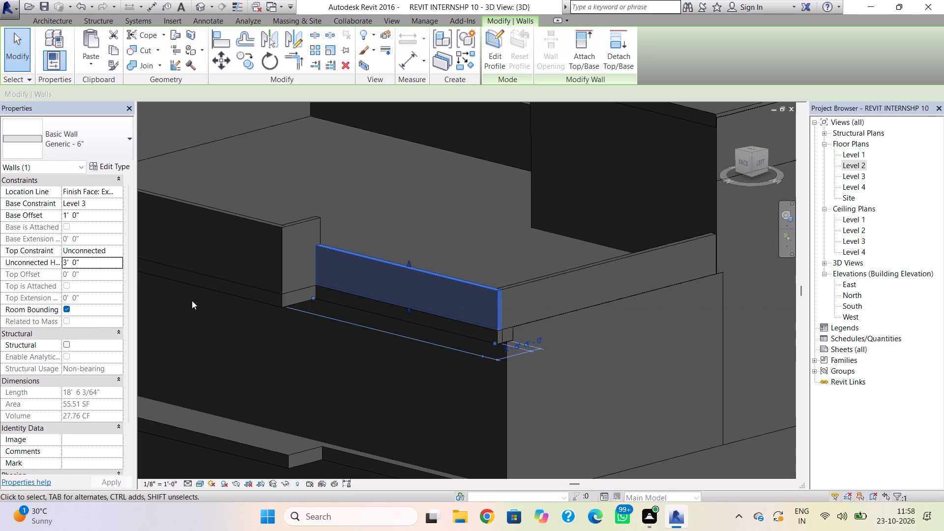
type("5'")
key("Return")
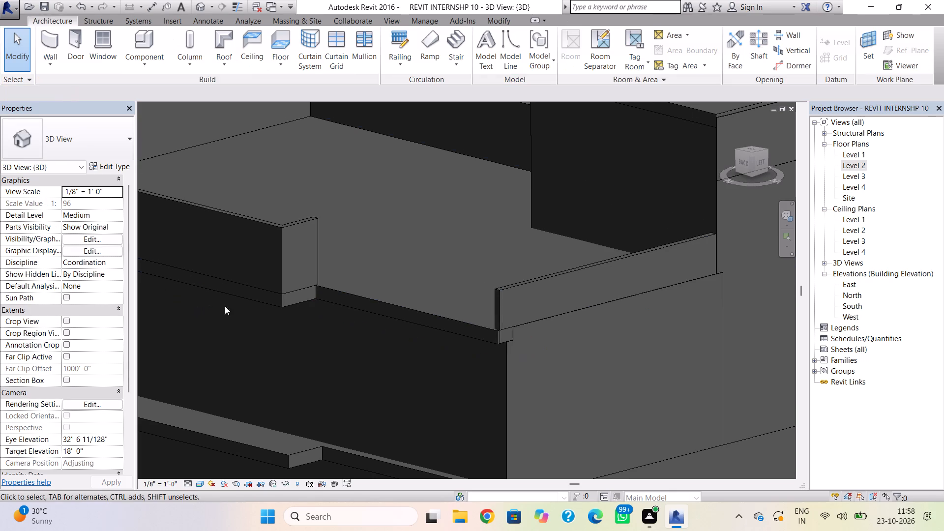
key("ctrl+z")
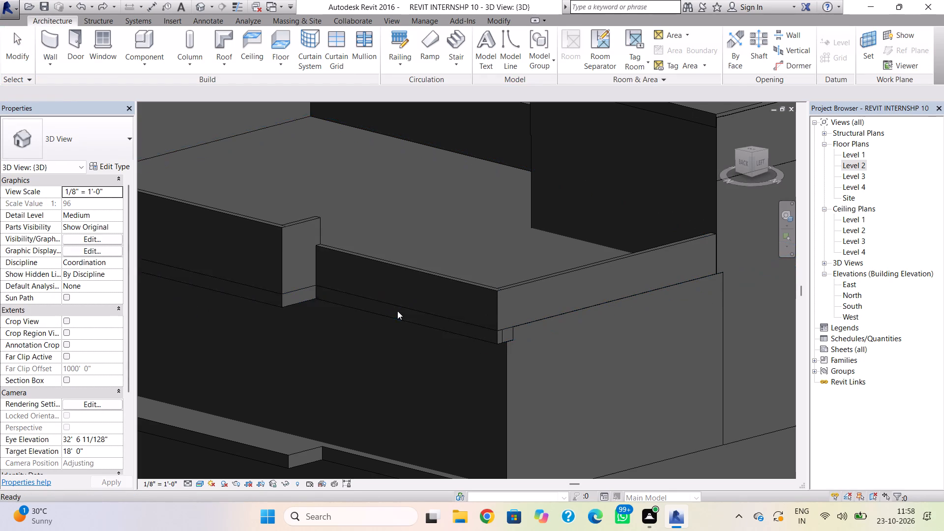
Set the unconnected height of the shorter rear Generic - 6" parapet wall to 5' 0".
left_click(408, 268)
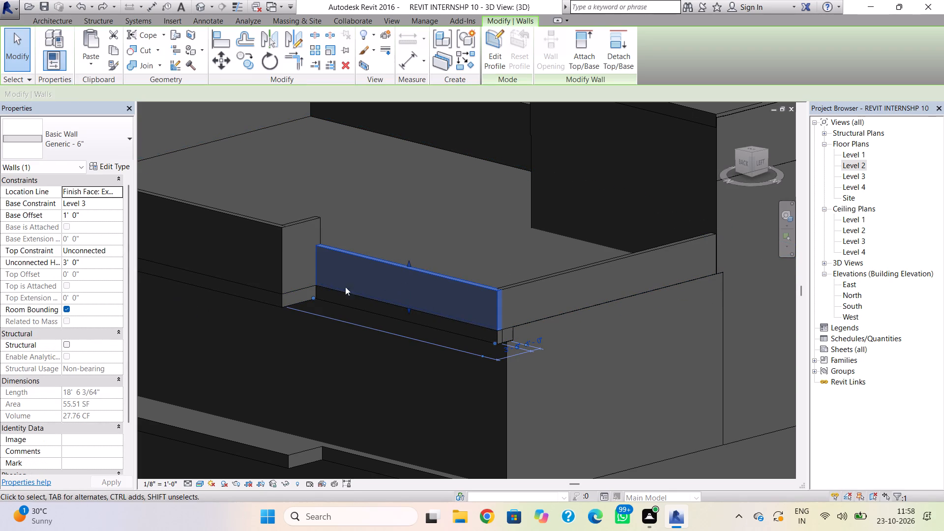
left_click(111, 265)
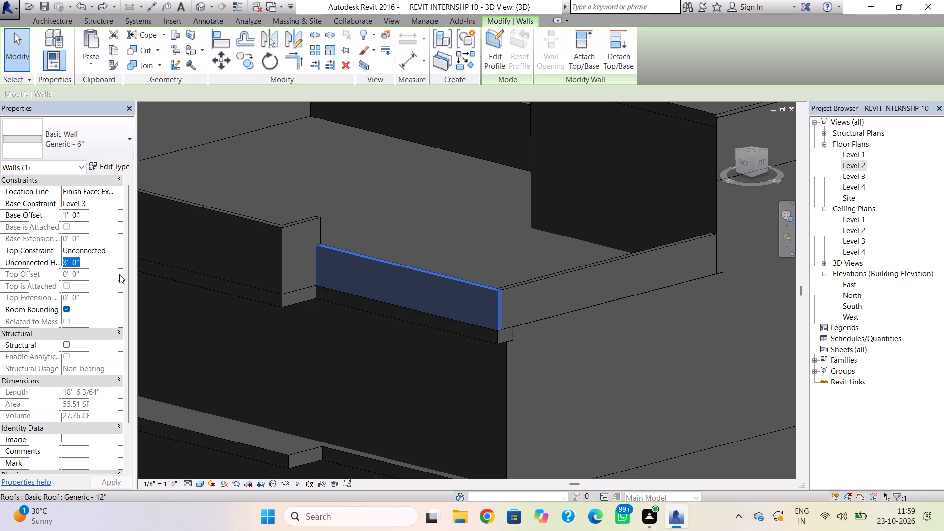
key("5")
key("apostrophe")
key("Return")
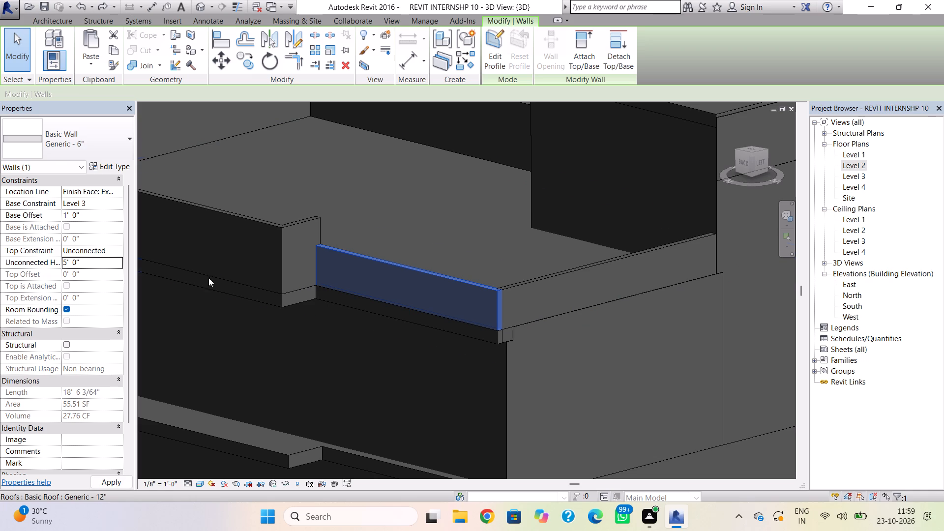
Raise the left-side parapet wall adjoining the rear corner to a 1' 0" base offset from Level 3 and a 5' 0" unconnected height.
left_click(532, 281)
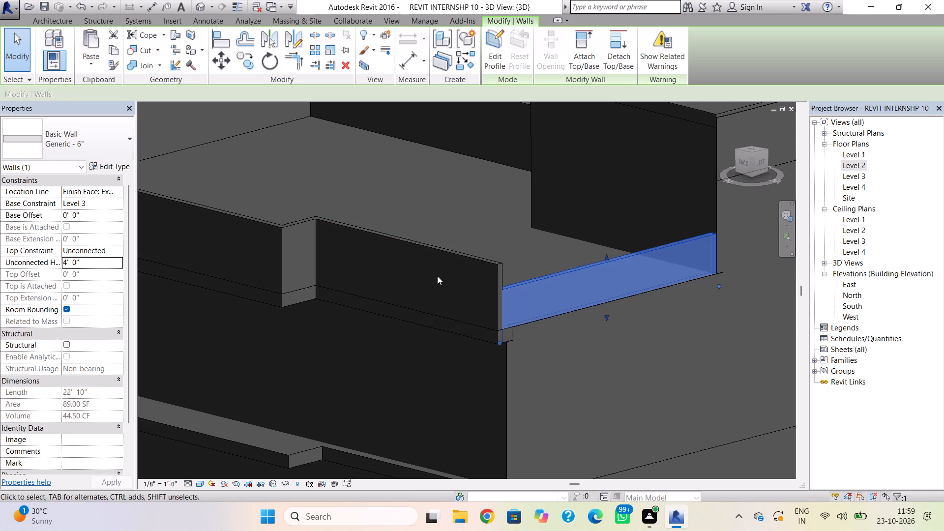
left_click_drag(608, 316, 608, 302)
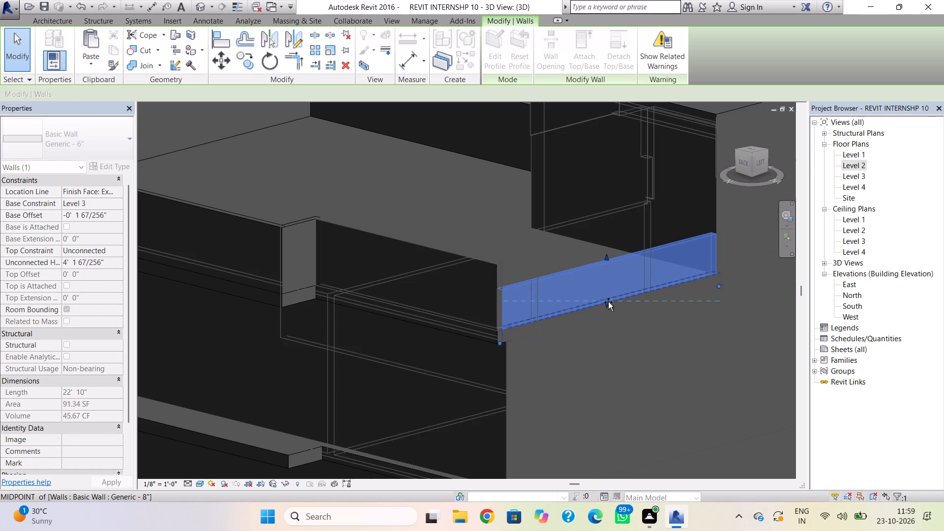
left_click_drag(608, 302, 608, 301)
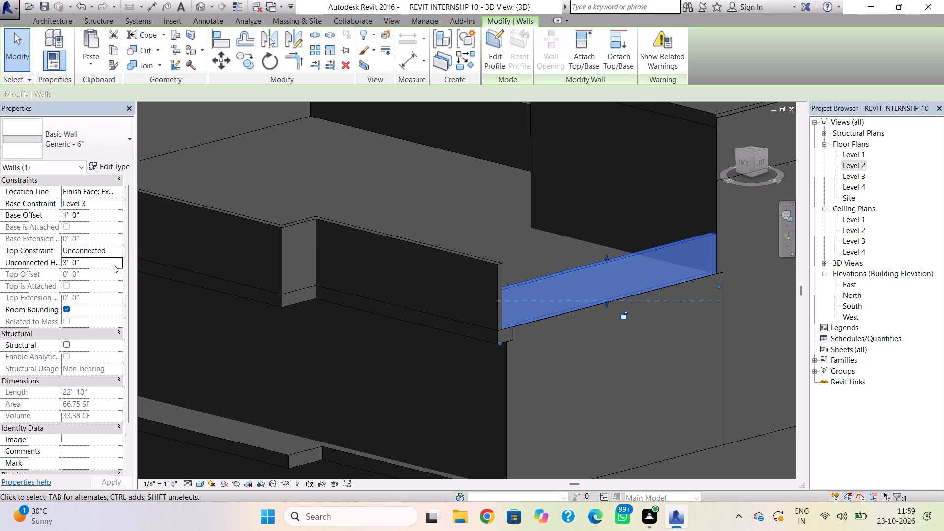
left_click(114, 265)
key("5")
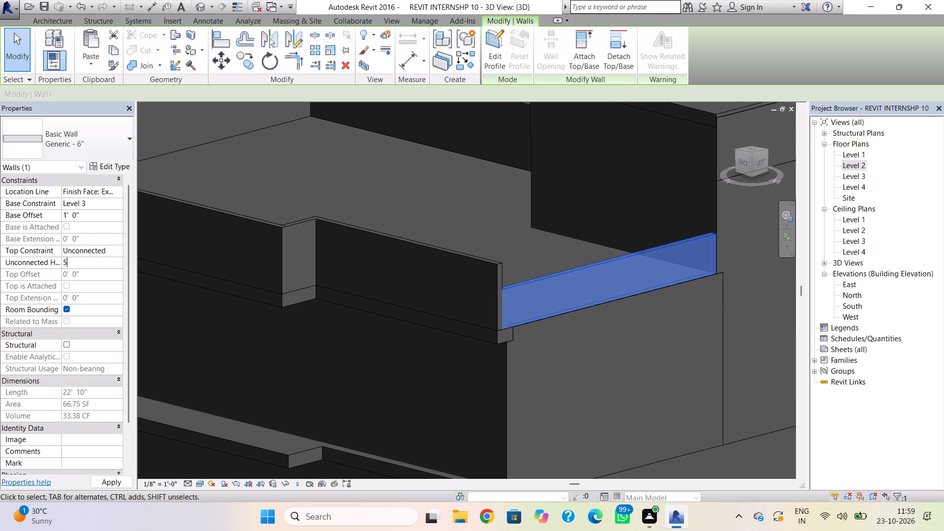
key("apostrophe")
key("Return")
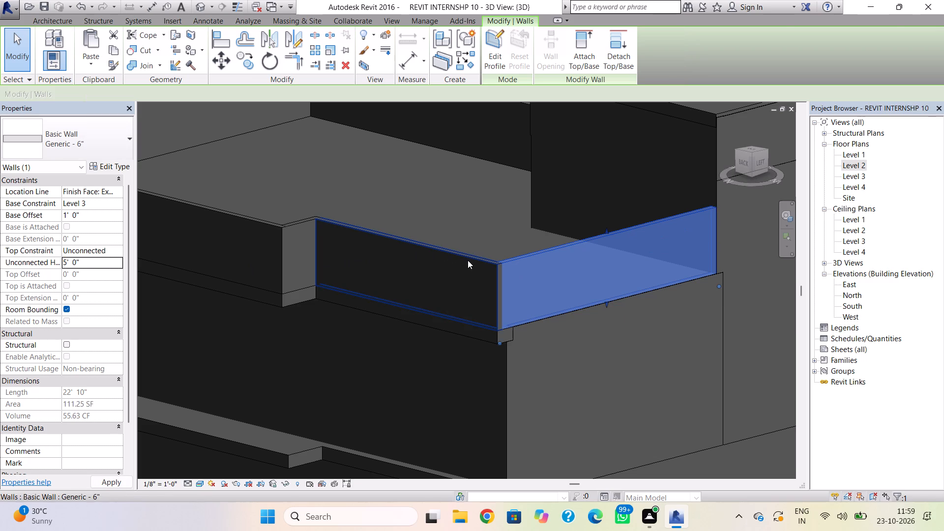
key("Escape")
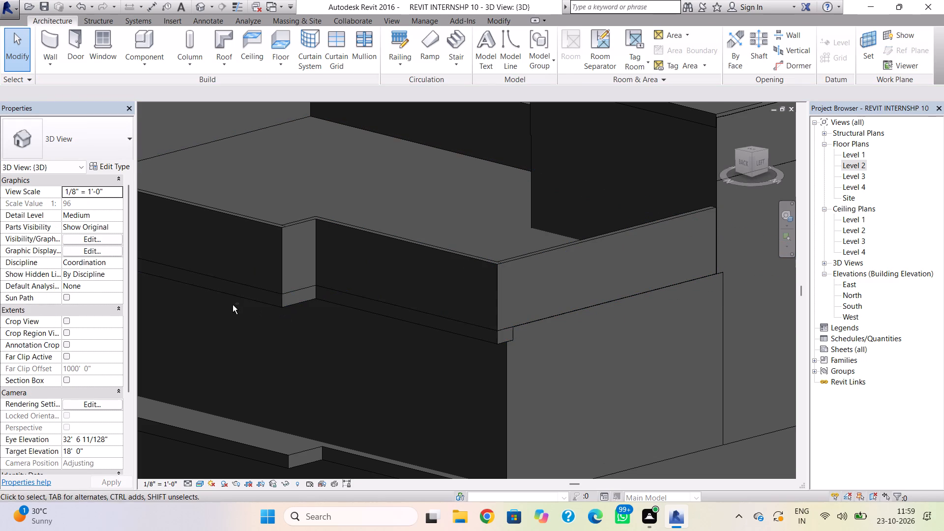
On the front facade, raise the top of the narrow Generic - 5" wall beside the large framed opening to a 1' 0" top offset.
left_click_drag(750, 165, 785, 166)
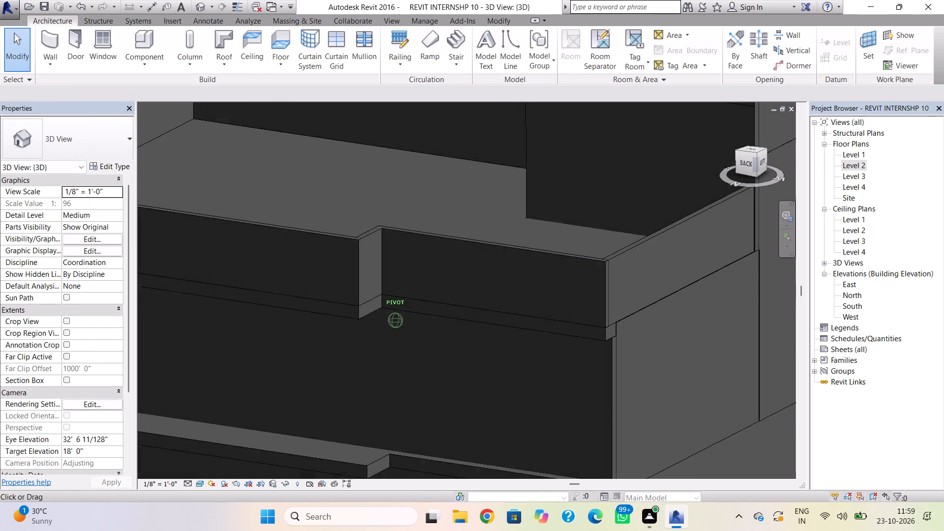
left_click_drag(785, 166, 195, 154)
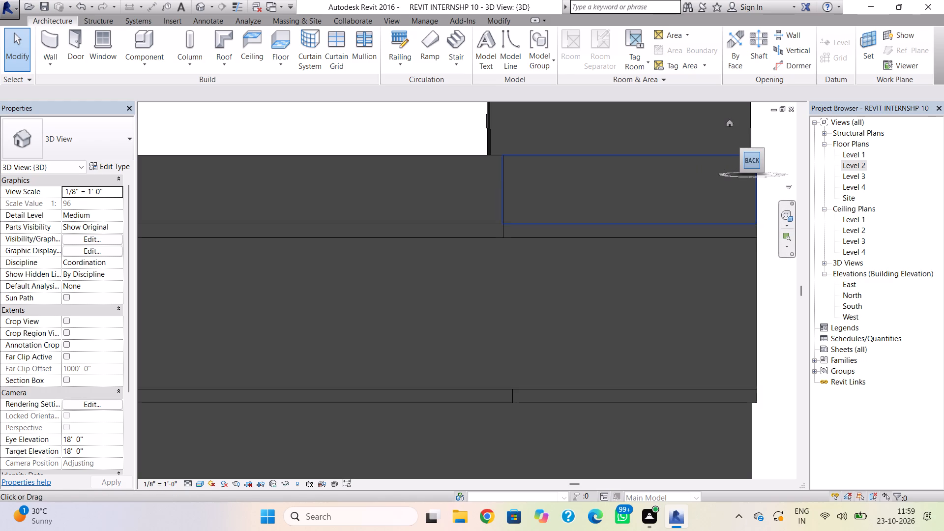
left_click(758, 160)
right_click_drag(383, 290, 568, 304, "shift")
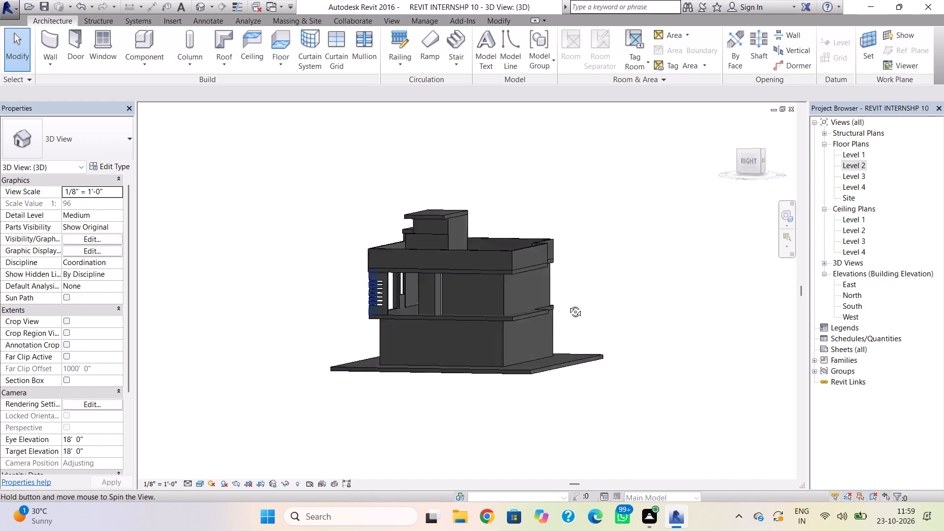
right_click_drag(568, 304, 696, 306, "shift")
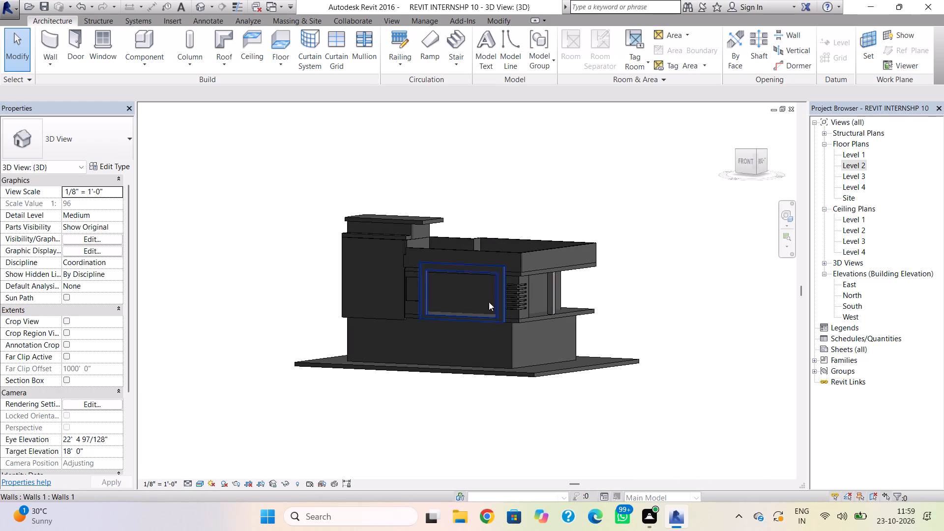
scroll(454, 296, "up", 3)
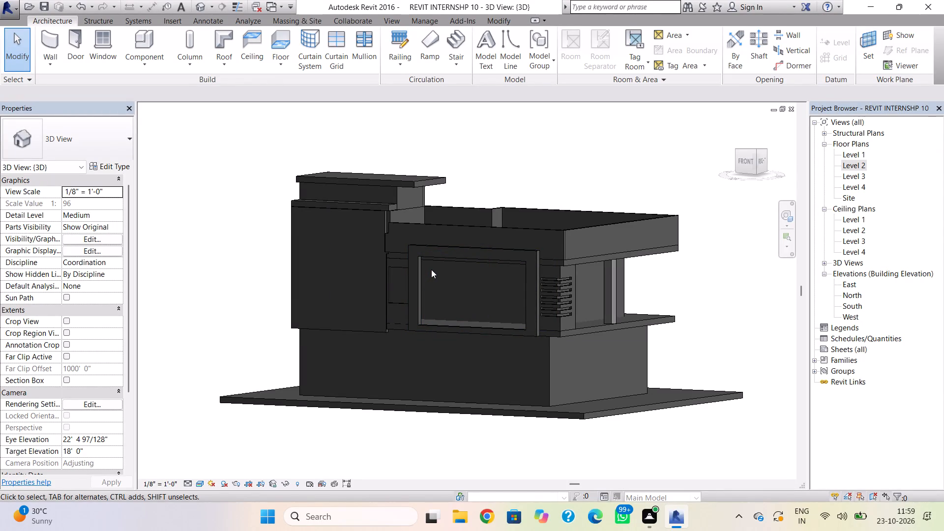
scroll(401, 250, "up", 3)
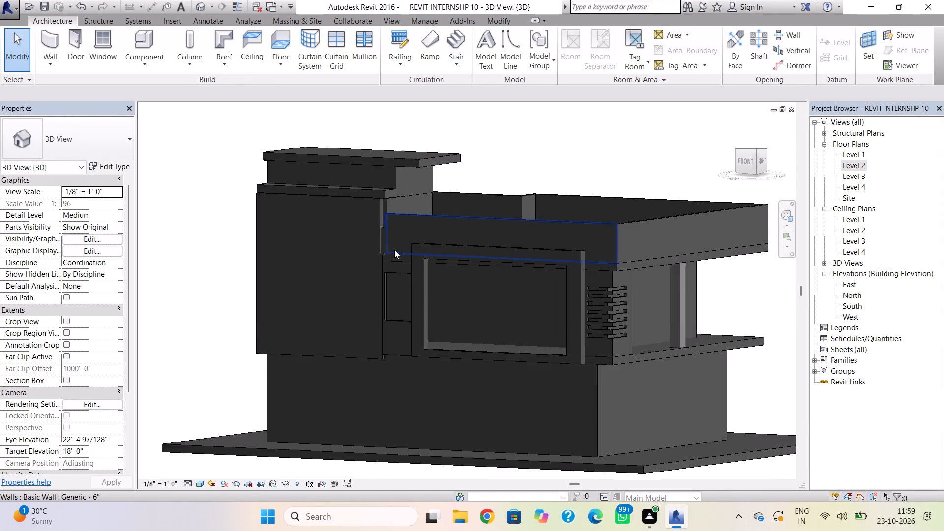
scroll(391, 254, "up", 4)
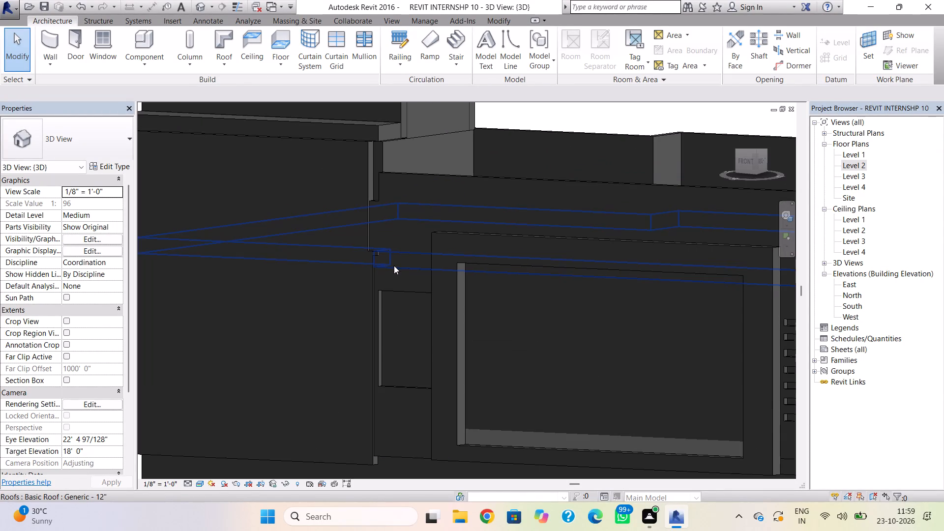
left_click(395, 282)
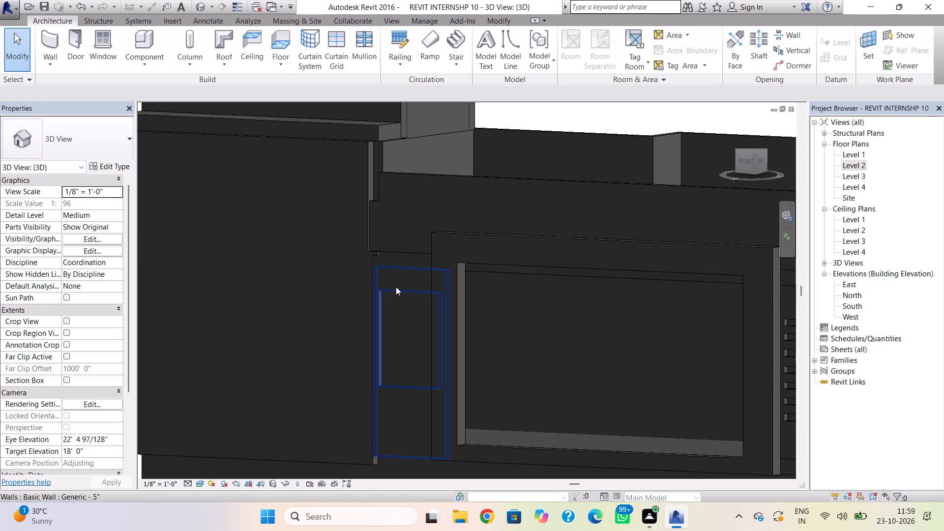
left_click(396, 287)
left_click_drag(409, 264, 409, 257)
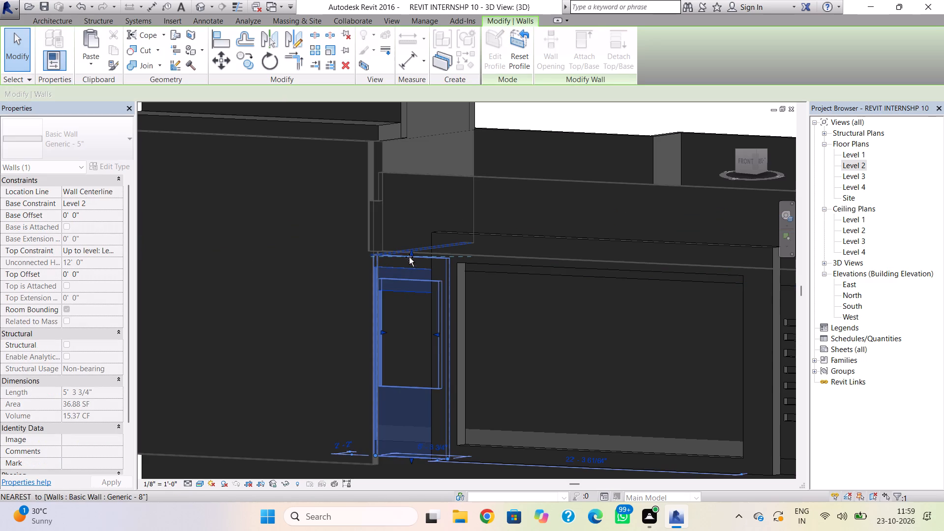
left_click_drag(409, 257, 409, 255)
left_click(500, 290)
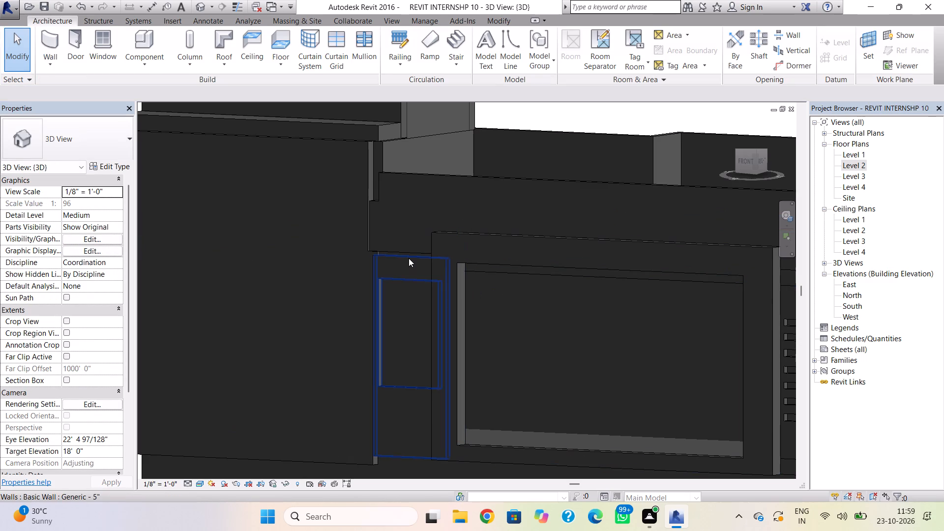
left_click(409, 258)
left_click_drag(411, 253, 411, 248)
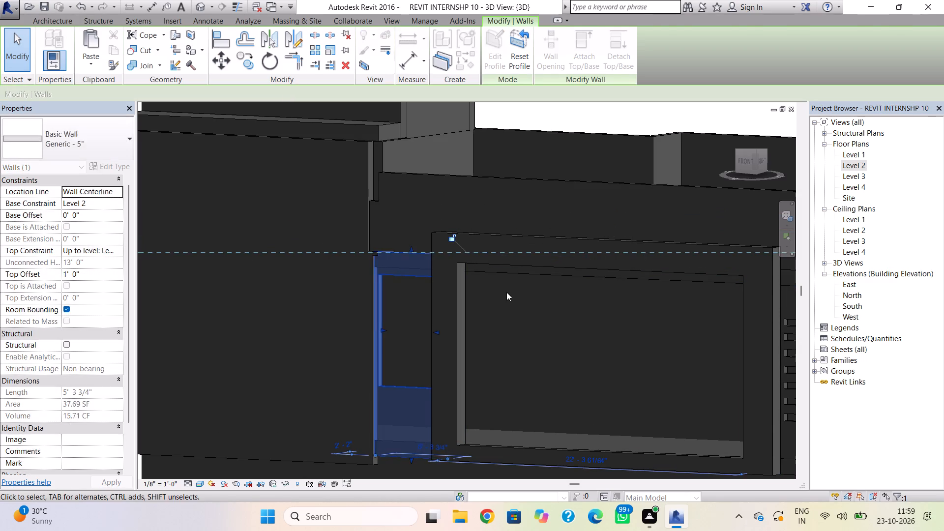
left_click(506, 292)
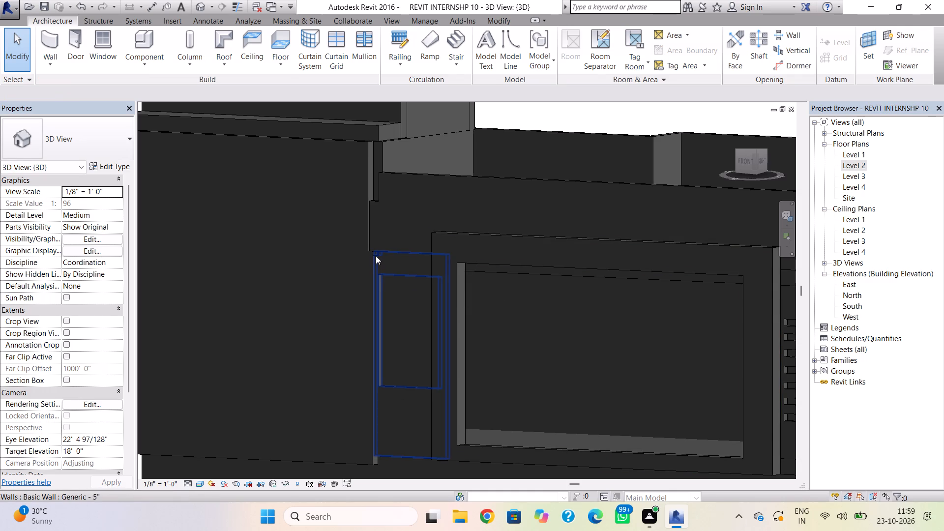
In the Level 3 floor plan, pull back the front end of the Generic - 8" wall running front to back at the parapet junction.
left_click(375, 255)
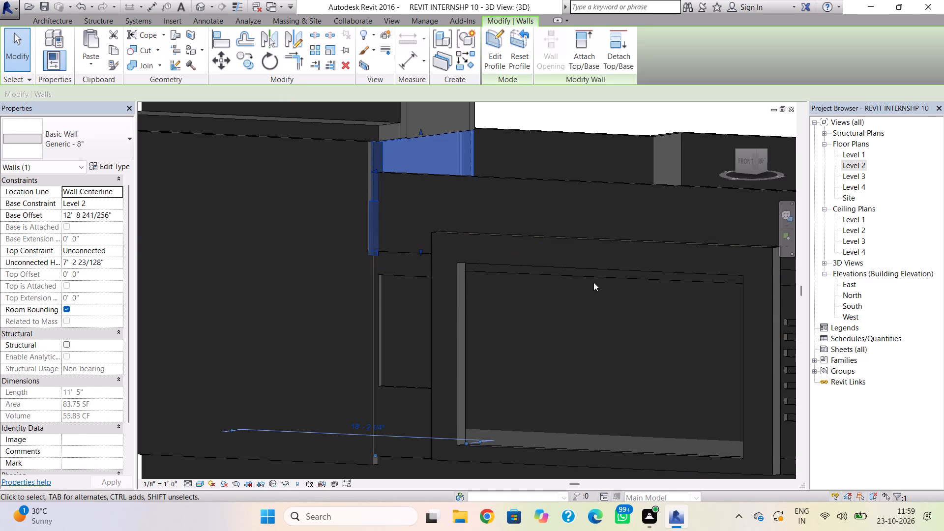
double_click(853, 165)
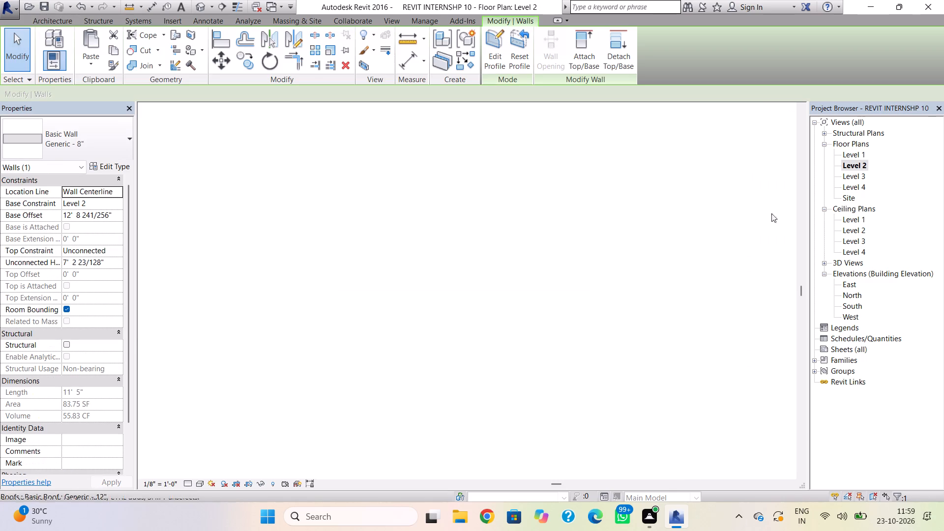
scroll(369, 335, "down", 4)
middle_click_drag(396, 329, 562, 319)
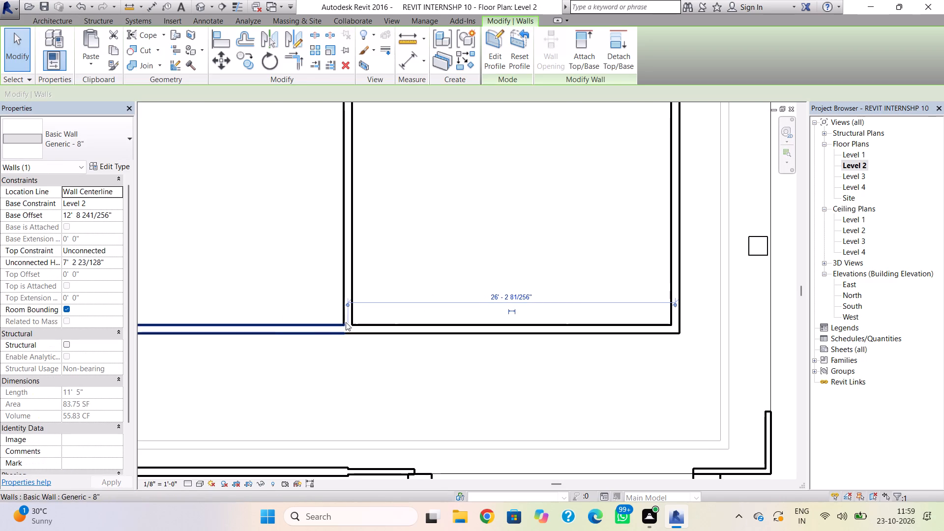
middle_click_drag(350, 322, 623, 304)
scroll(536, 355, "down", 2)
middle_click_drag(527, 344, 448, 284)
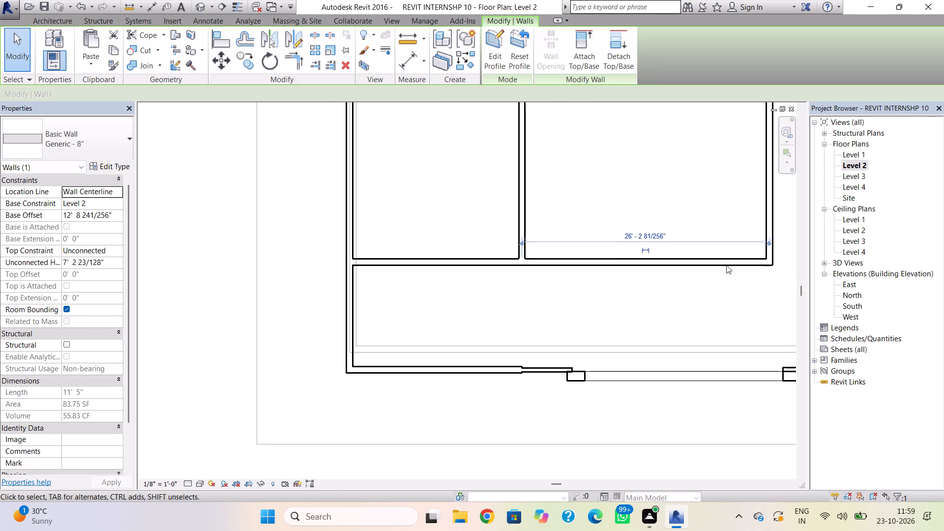
double_click(858, 176)
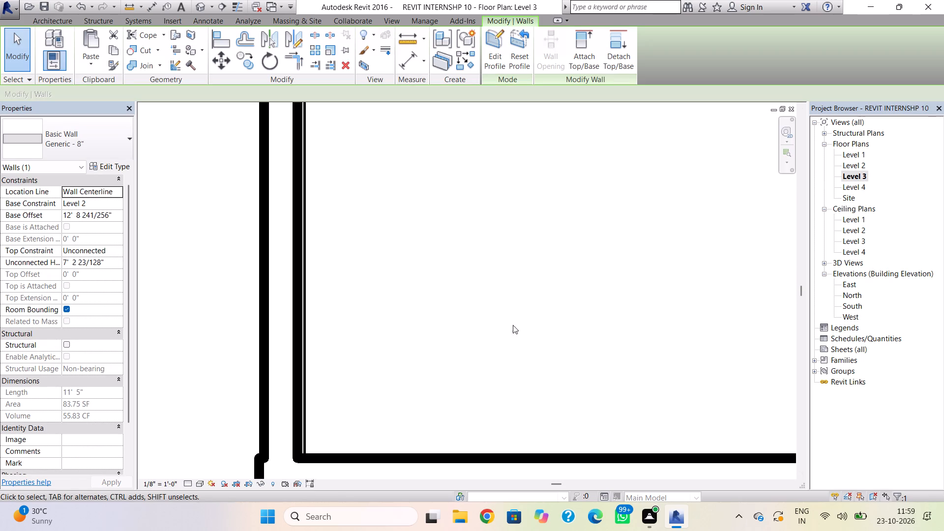
scroll(440, 372, "down", 12)
middle_click_drag(471, 342, 313, 318)
scroll(349, 323, "up", 1)
scroll(399, 396, "down", 1)
middle_click_drag(395, 372, 388, 338)
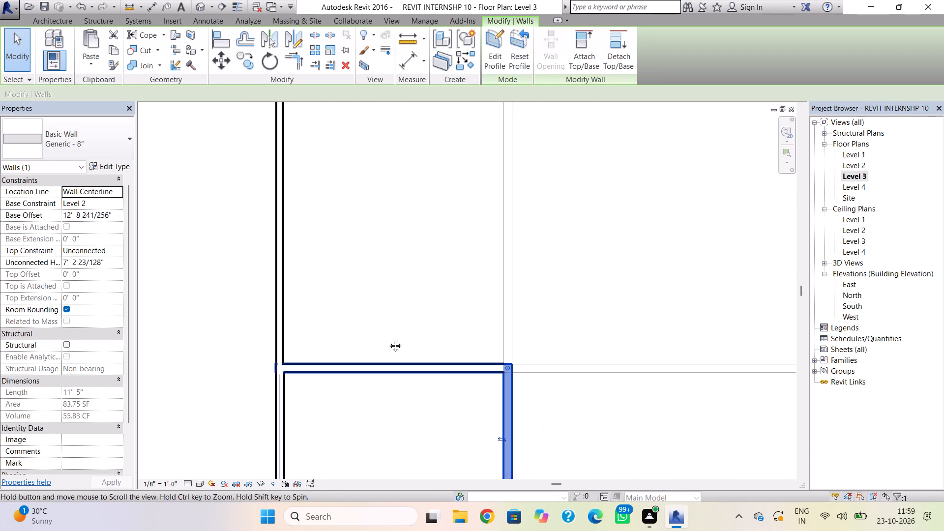
middle_click_drag(388, 338, 386, 286)
scroll(486, 416, "up", 8)
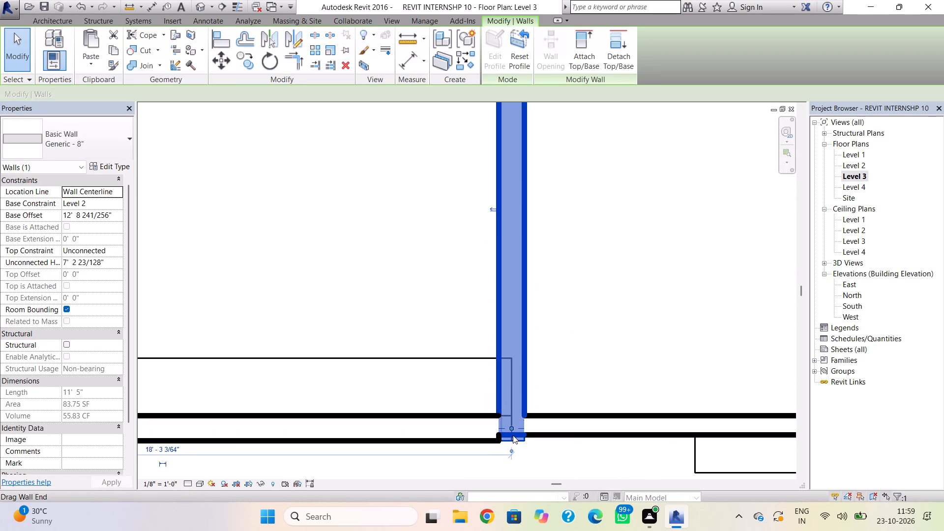
left_click_drag(511, 429, 508, 413)
left_click(552, 391)
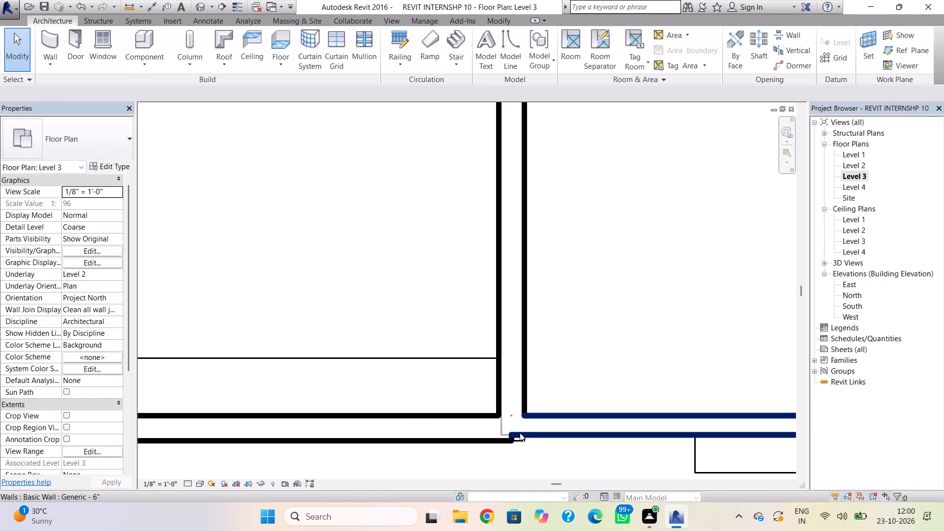
Examine the Generic - 8" and Generic - 6" walls meeting at the front parapet junction in the Level 3 floor plan.
left_click(520, 433)
left_click(483, 439)
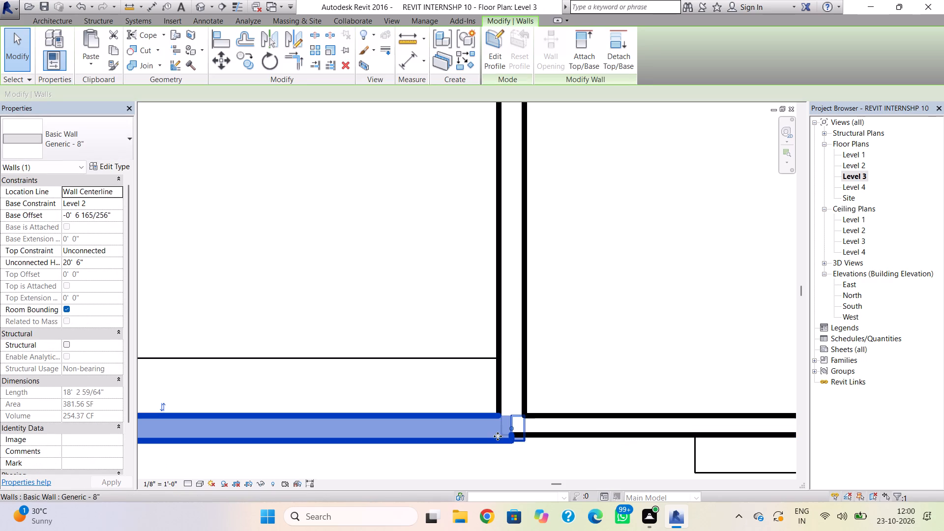
scroll(529, 432, "down", 2)
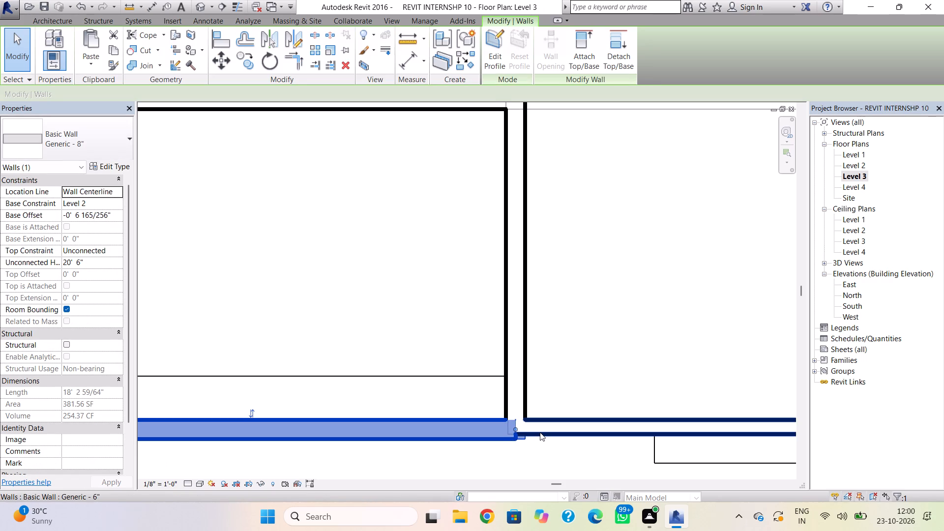
left_click(540, 432)
scroll(539, 466, "up", 2)
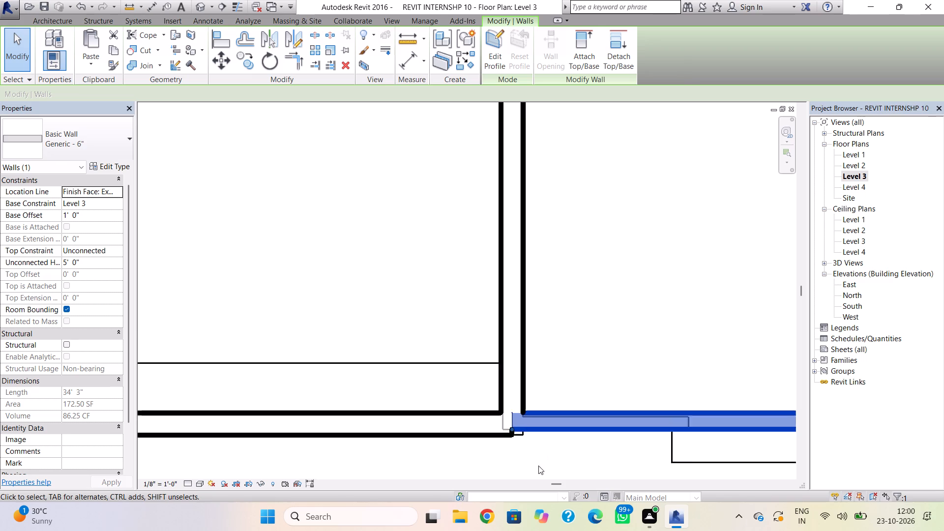
scroll(538, 466, "up", 1)
scroll(463, 435, "up", 1)
left_click(456, 415)
left_click(461, 426)
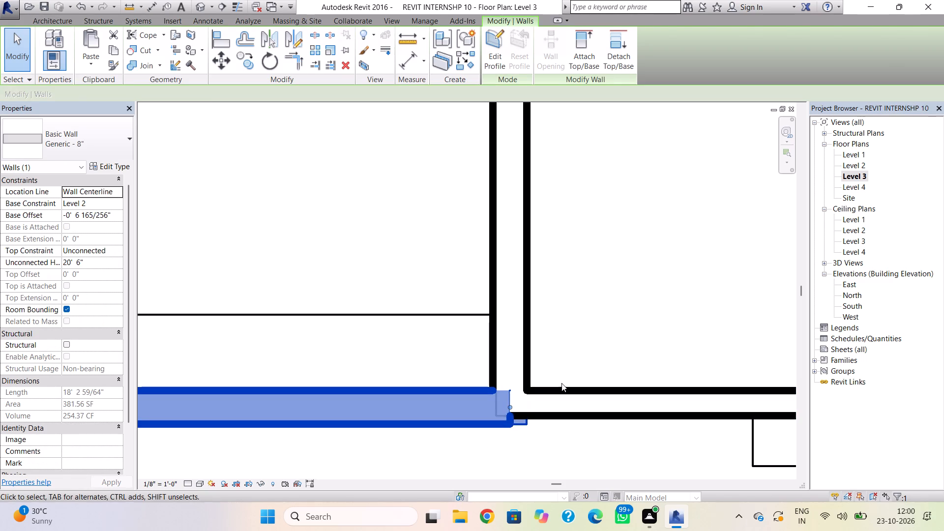
left_click(593, 337)
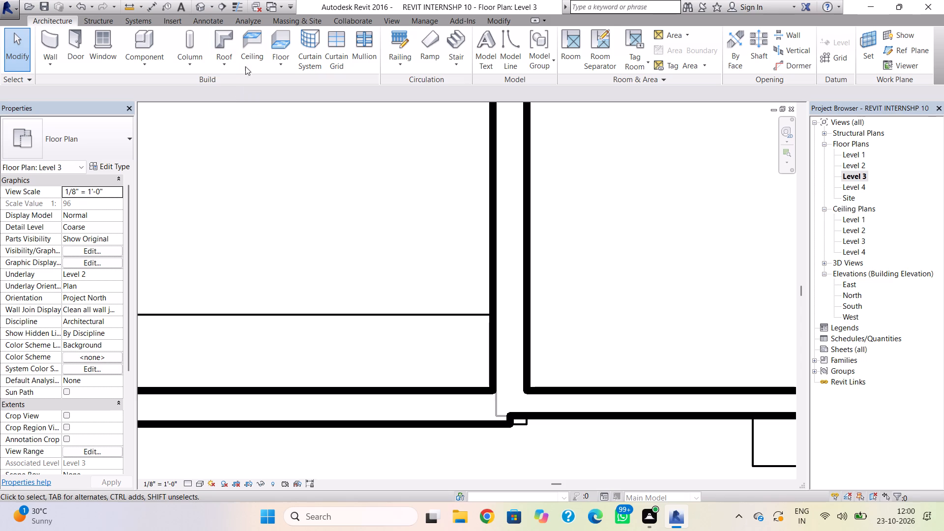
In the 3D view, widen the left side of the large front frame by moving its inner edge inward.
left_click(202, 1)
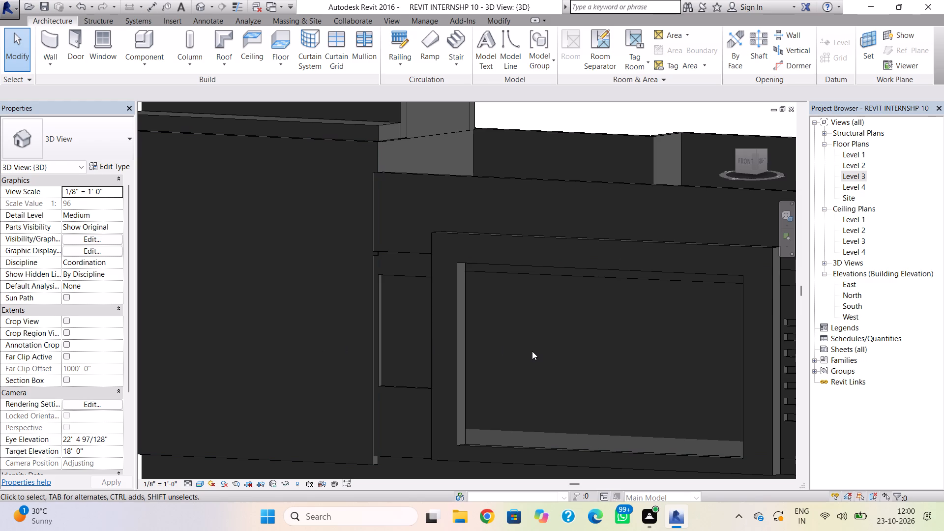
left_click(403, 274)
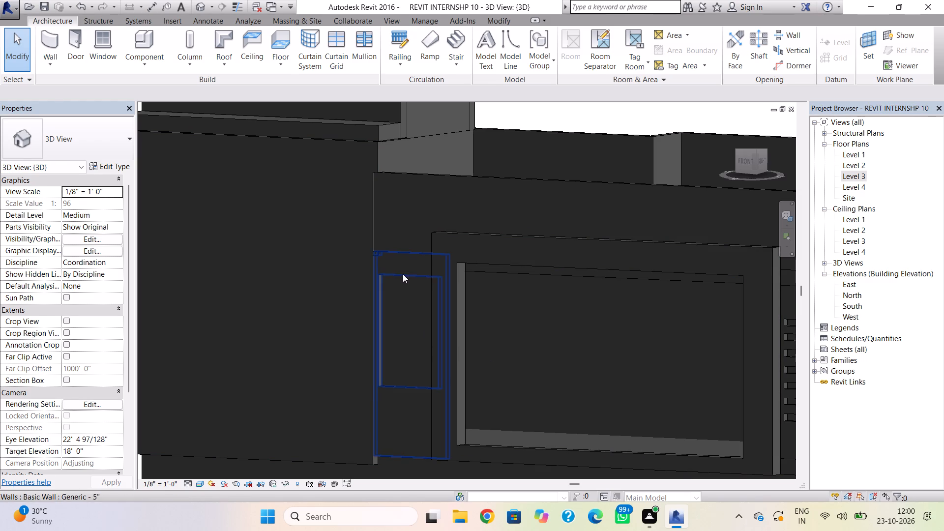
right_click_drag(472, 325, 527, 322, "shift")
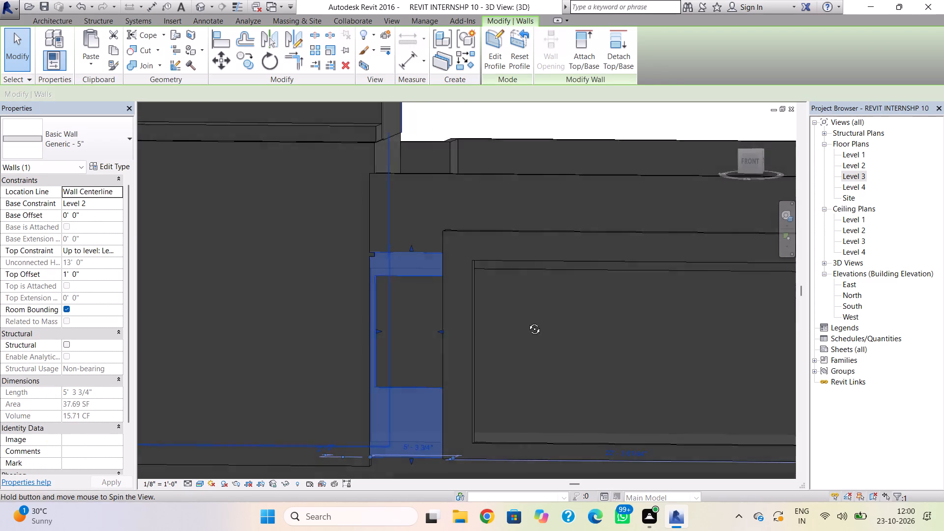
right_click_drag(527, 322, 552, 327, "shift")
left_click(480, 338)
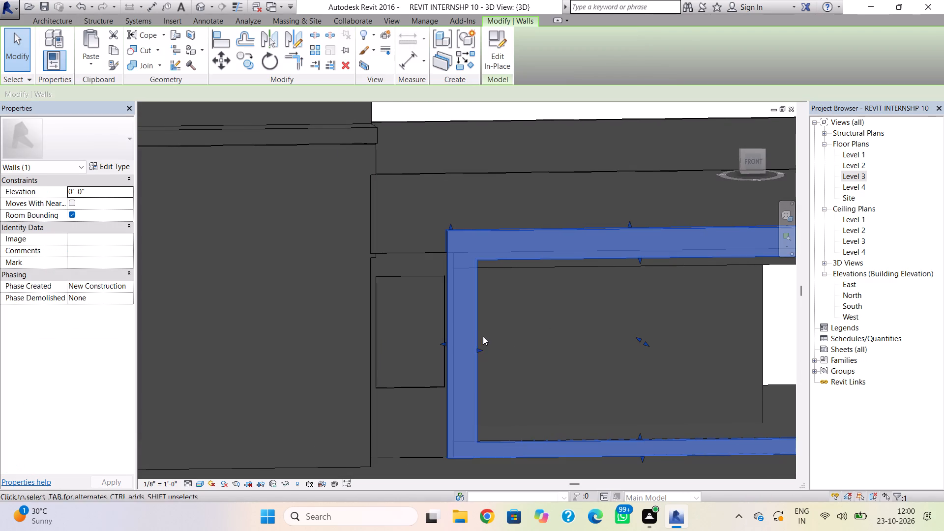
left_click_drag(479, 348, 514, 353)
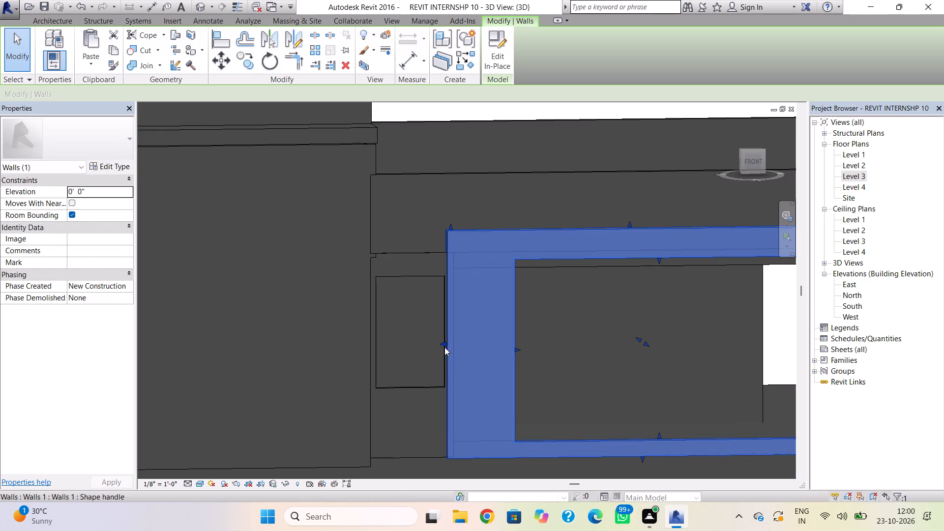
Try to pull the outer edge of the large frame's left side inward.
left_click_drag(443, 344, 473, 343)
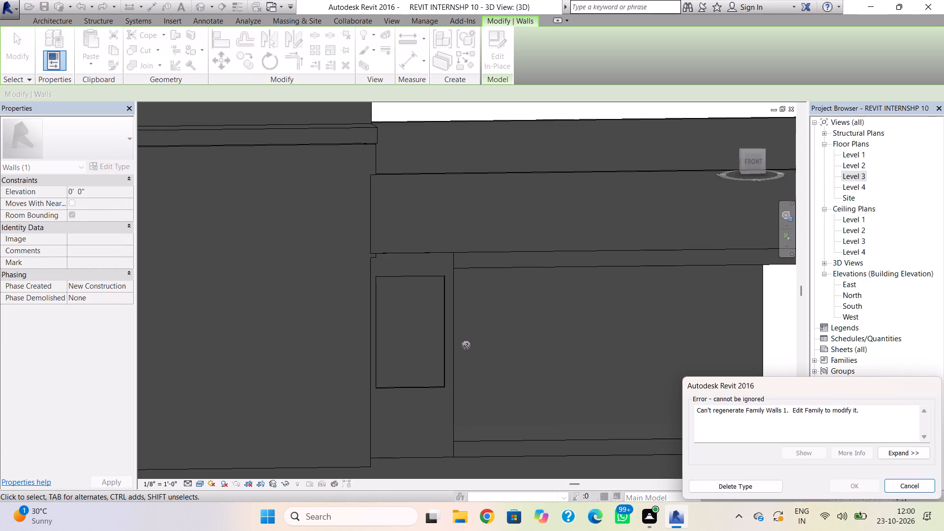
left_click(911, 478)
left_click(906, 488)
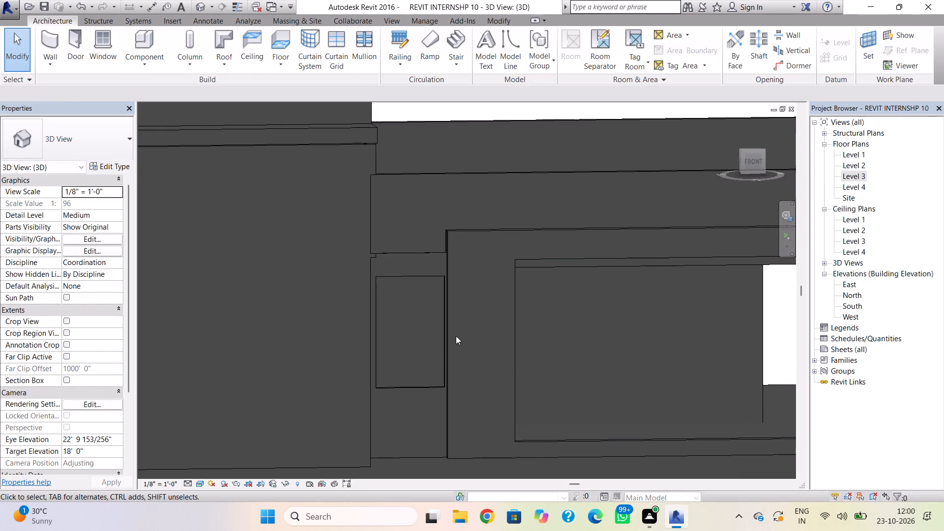
Align the outer edge of the large frame's left side with the edge of the adjacent small opening.
left_click(450, 337)
left_click_drag(443, 343, 465, 349)
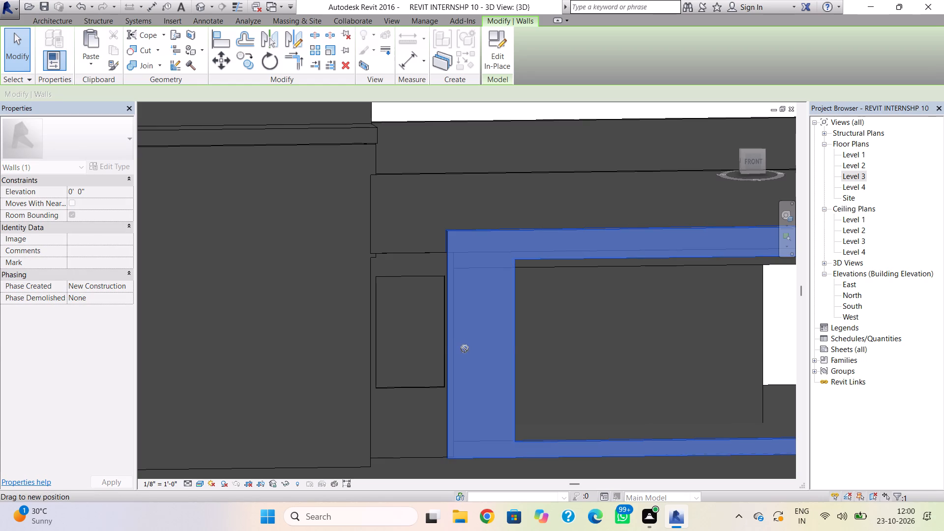
left_click_drag(465, 349, 445, 349)
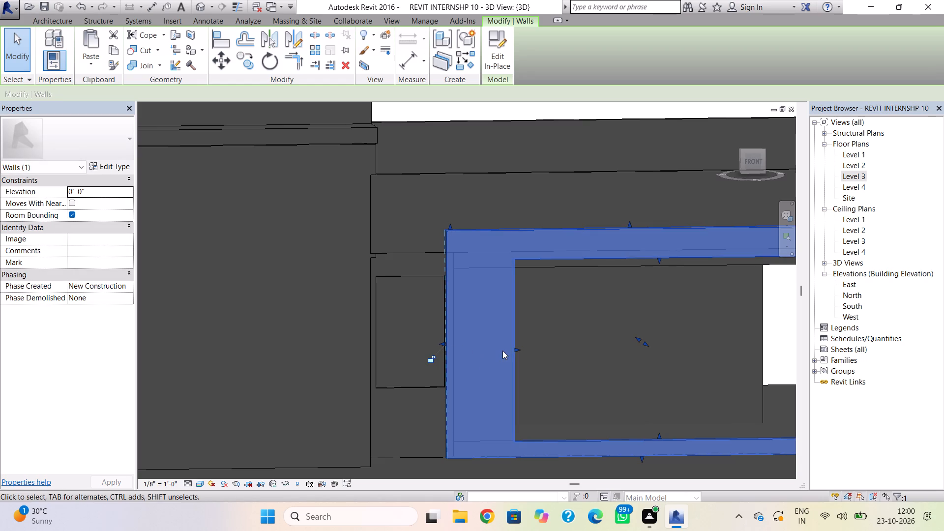
Narrow the large frame's left side by moving its inner edge back toward the outer edge.
scroll(502, 352, "down", 2)
middle_click_drag(502, 352, 464, 291)
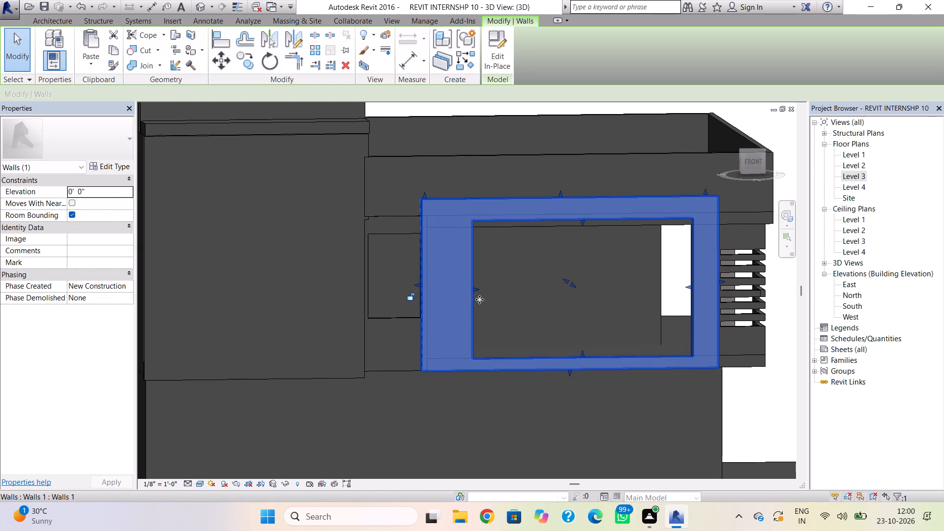
left_click_drag(479, 285, 453, 297)
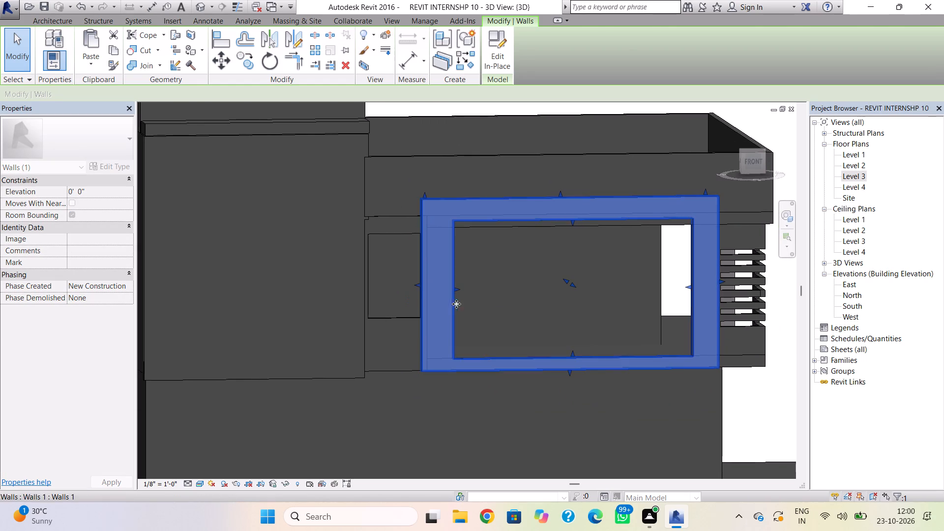
left_click(504, 304)
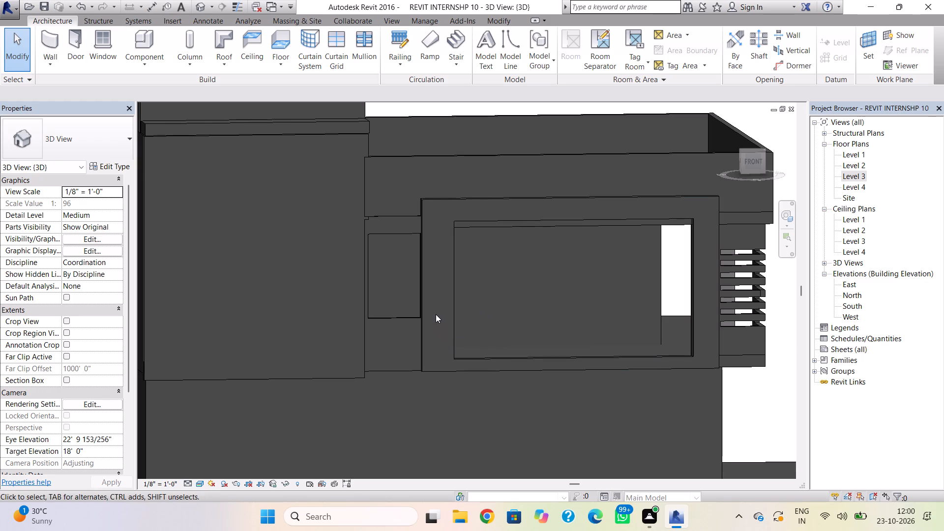
Edit the profile of the narrow Generic - 5" wall beside the frame, lowering the top edge of its opening by two nudges.
left_click(404, 320)
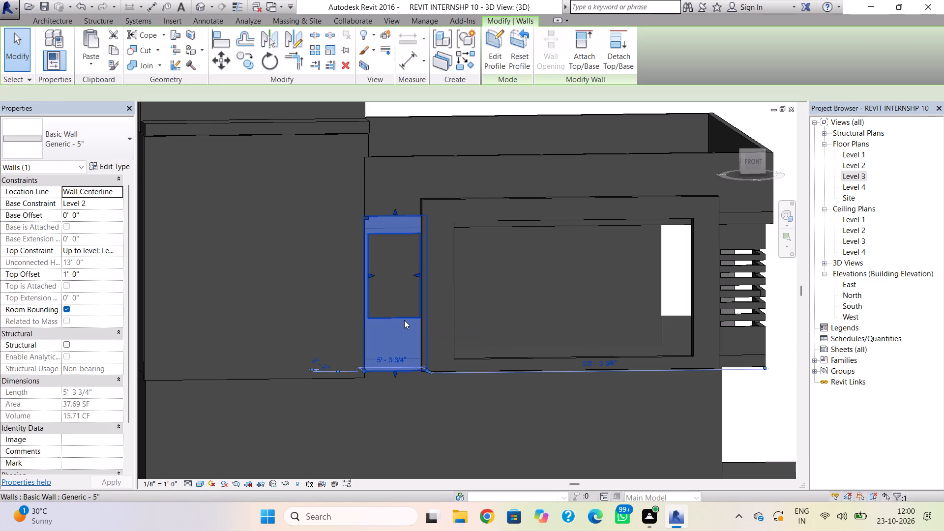
left_click(392, 236)
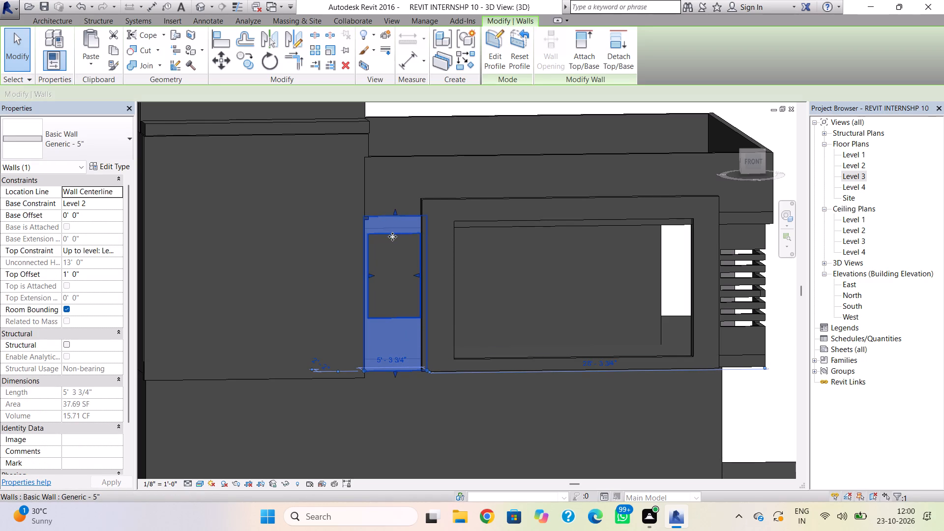
left_click(399, 229)
left_click(399, 232)
double_click(399, 232)
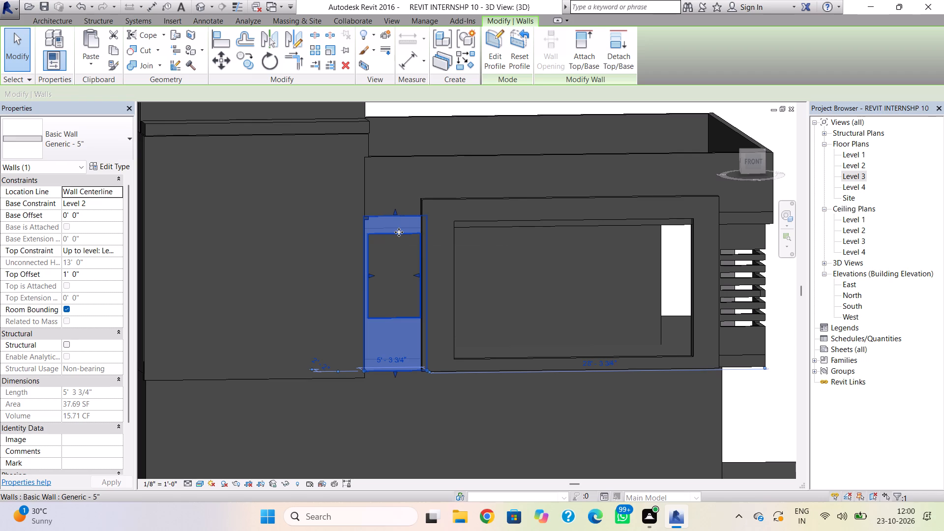
left_click(402, 235)
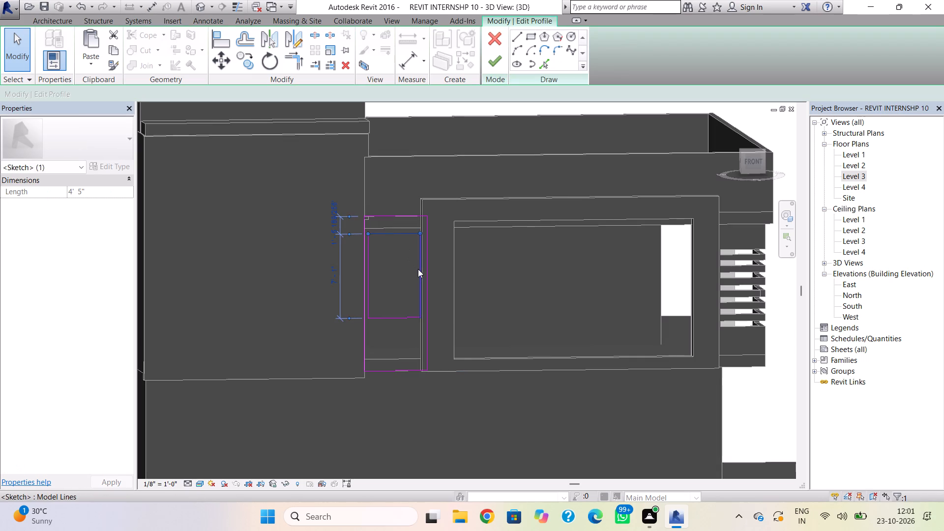
key("Down")
key("Down")
left_click(511, 278)
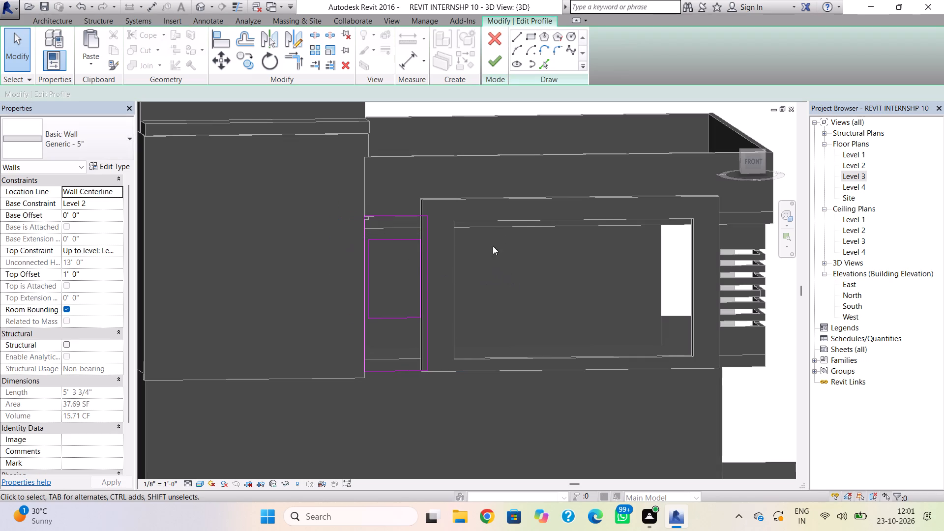
left_click(496, 60)
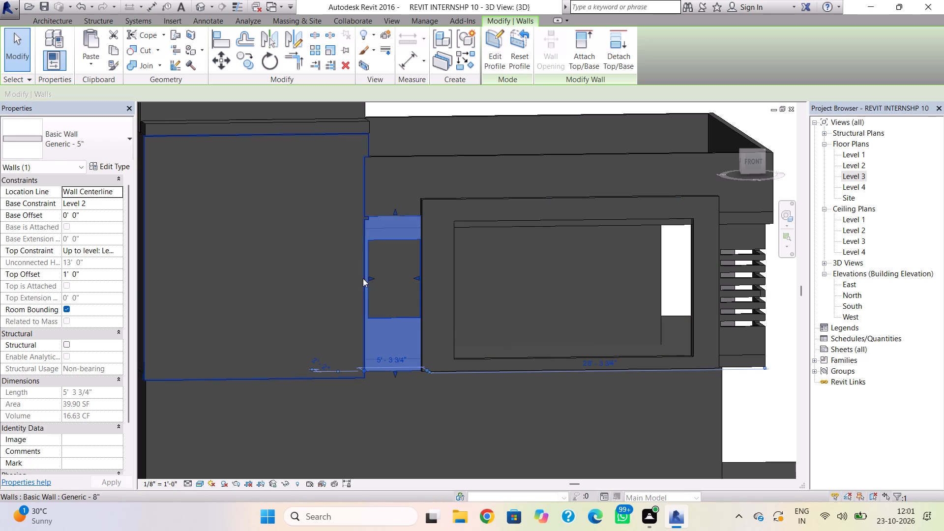
Examine the Generic - 8" wall's junction with the narrow wall and view the front facade from both sides.
scroll(368, 278, "up", 4)
left_click(307, 290)
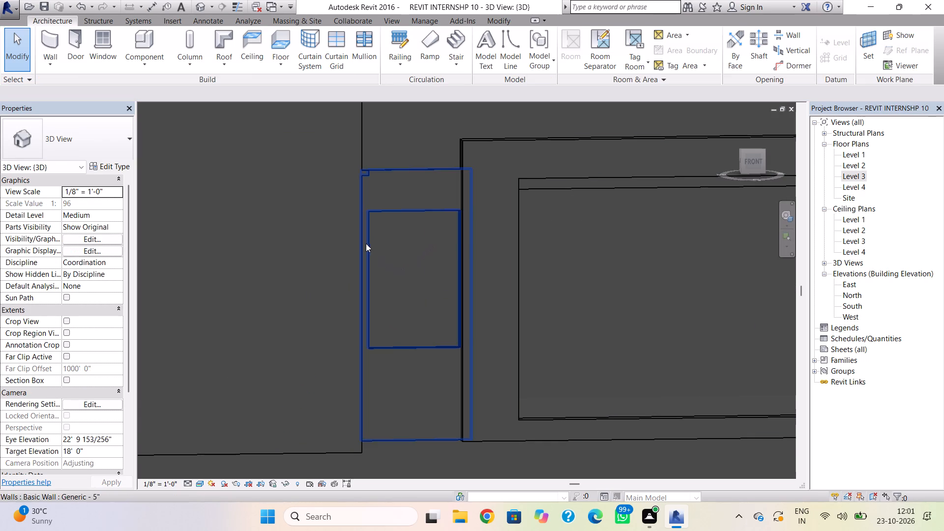
left_click(366, 173)
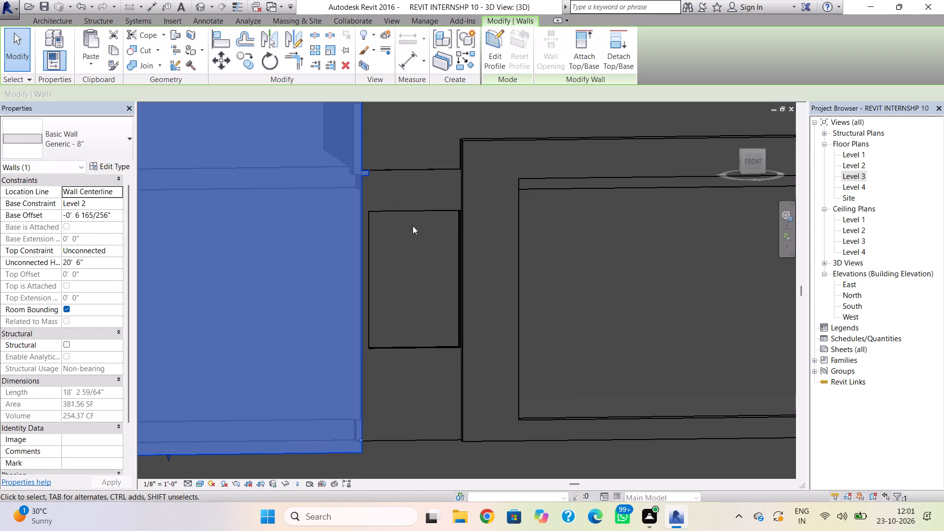
scroll(415, 240, "down", 5)
key("Escape")
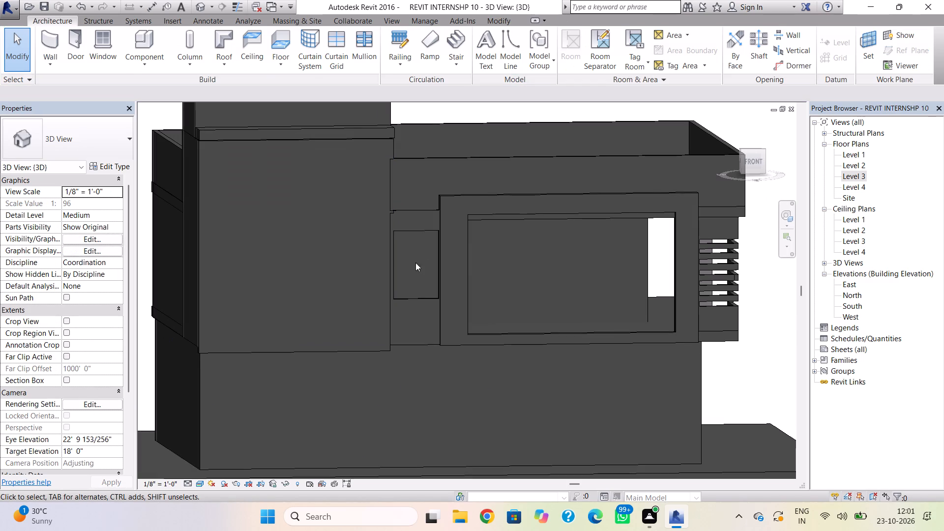
right_click_drag(543, 245, 375, 257, "shift")
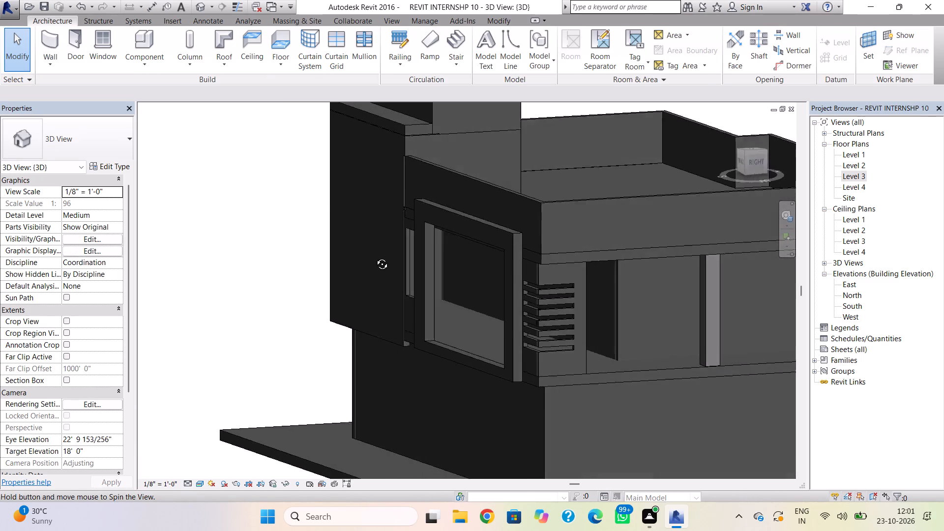
right_click_drag(375, 257, 713, 234, "shift")
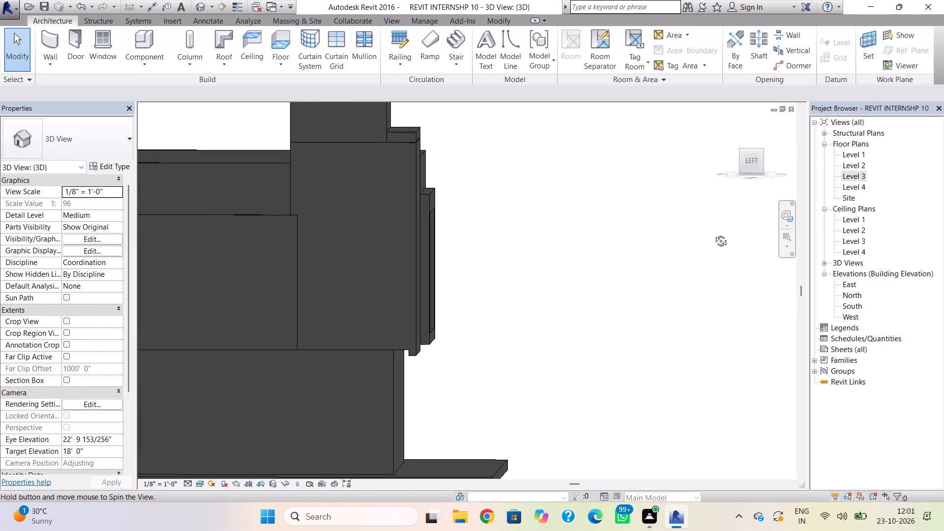
right_click_drag(713, 234, 404, 280, "shift")
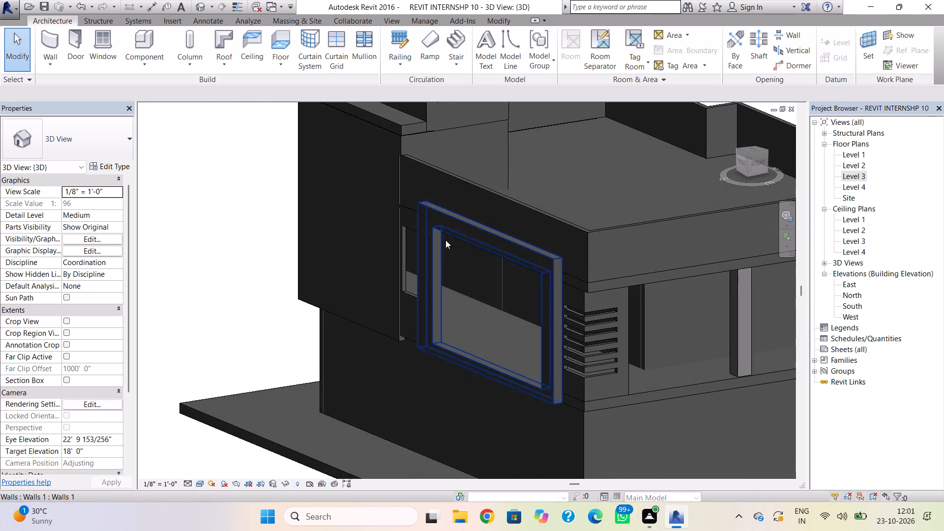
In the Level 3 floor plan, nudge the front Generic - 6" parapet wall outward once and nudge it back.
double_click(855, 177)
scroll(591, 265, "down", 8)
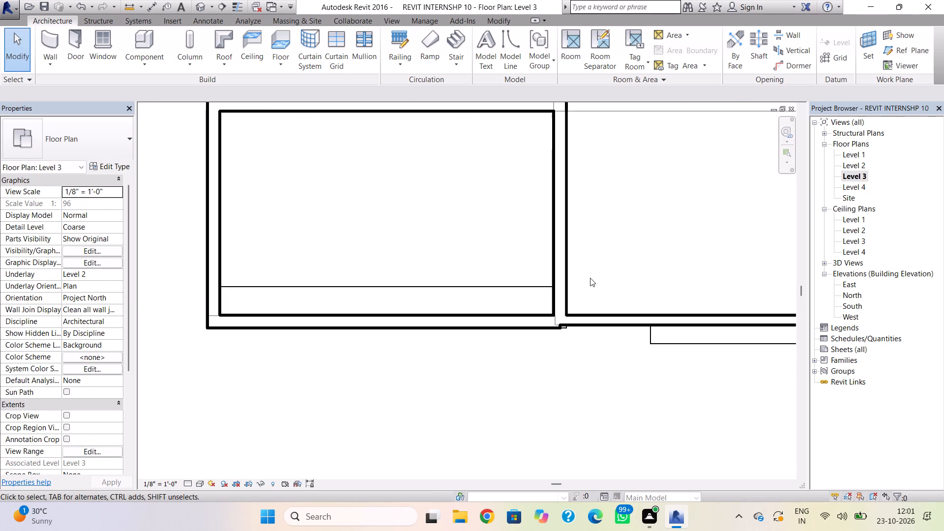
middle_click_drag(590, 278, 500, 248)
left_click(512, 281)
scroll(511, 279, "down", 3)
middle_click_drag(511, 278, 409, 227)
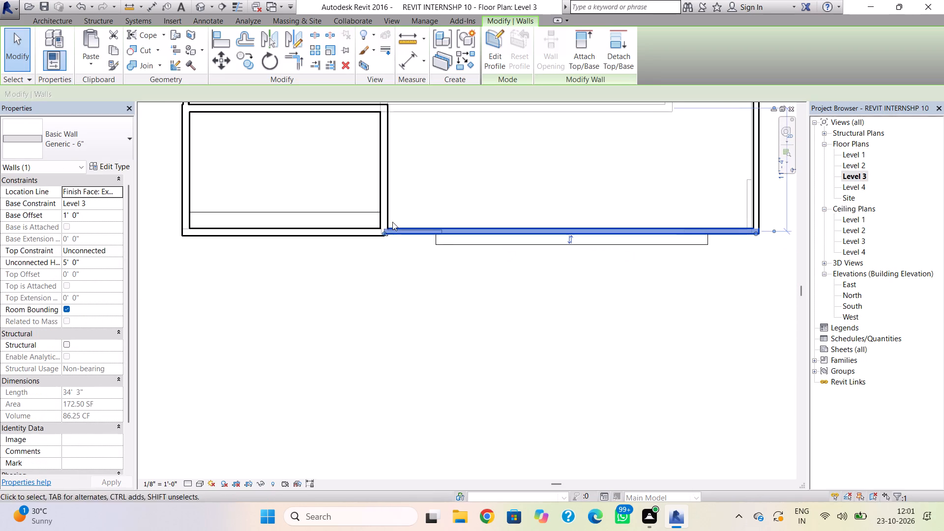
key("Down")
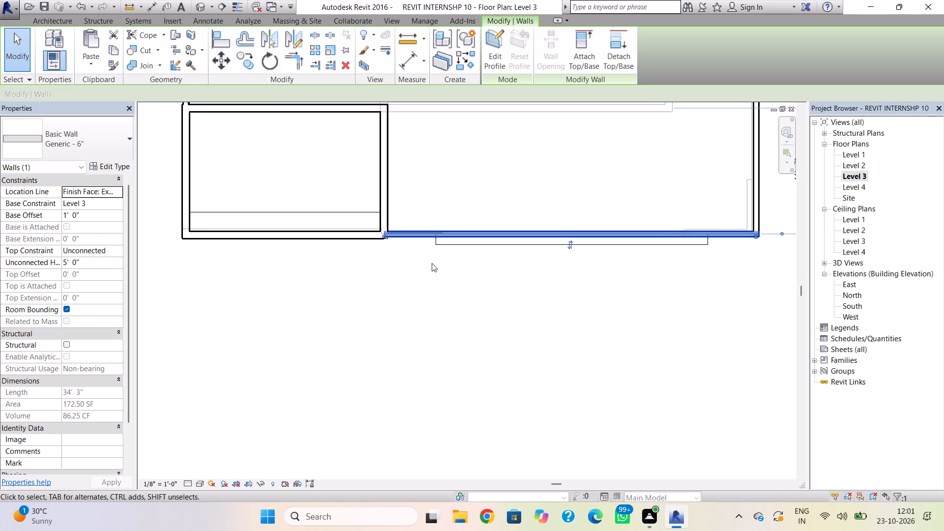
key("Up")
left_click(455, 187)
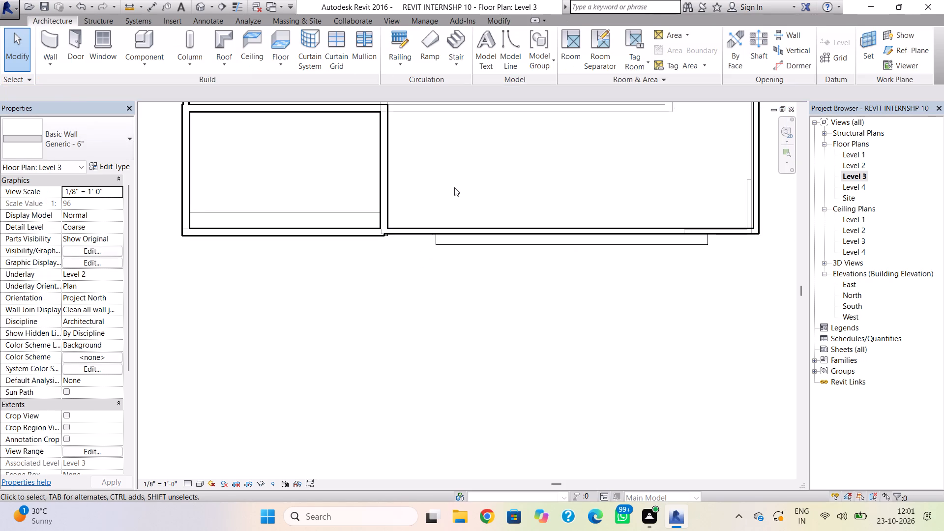
Shift the end of the front Generic - 6" parapet wall to the inner face of the intersecting wall in the Level 3 plan.
double_click(407, 232)
scroll(392, 235, "up", 3)
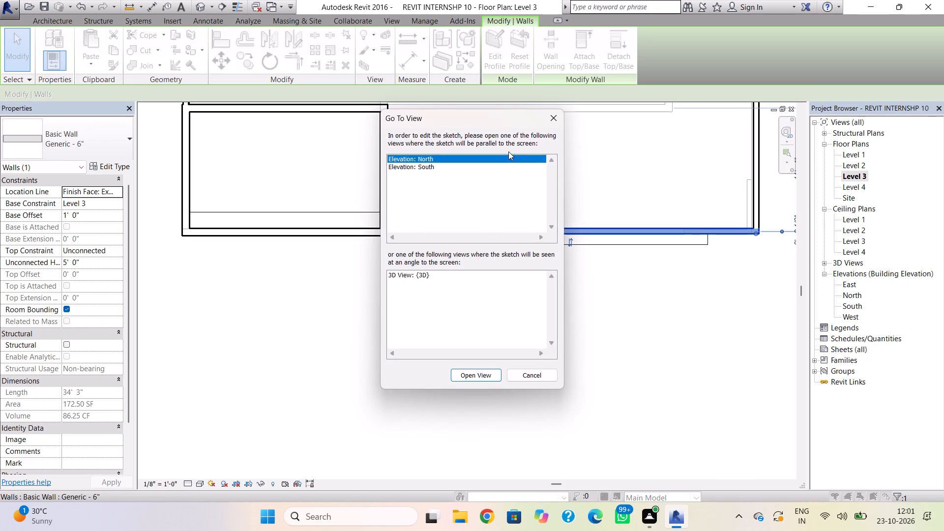
left_click(555, 121)
scroll(406, 239, "up", 8)
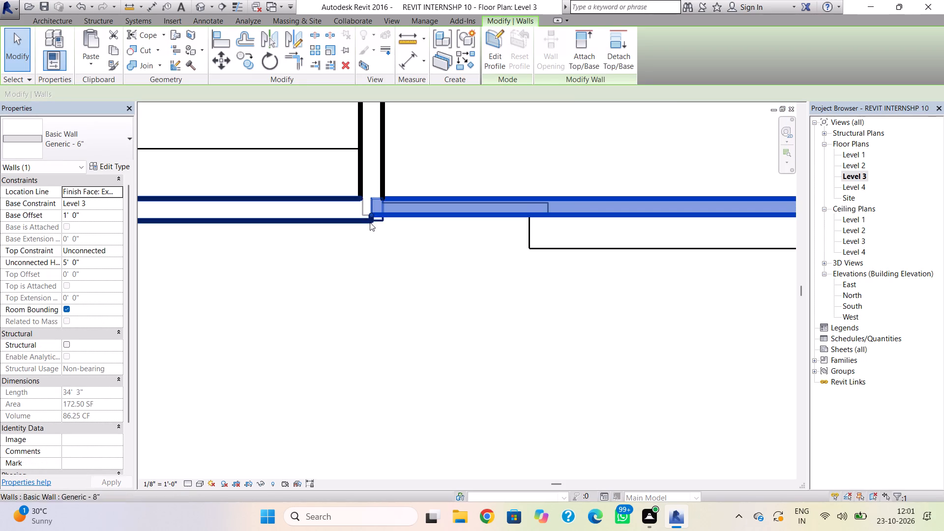
scroll(372, 216, "up", 2)
left_click_drag(369, 212, 383, 212)
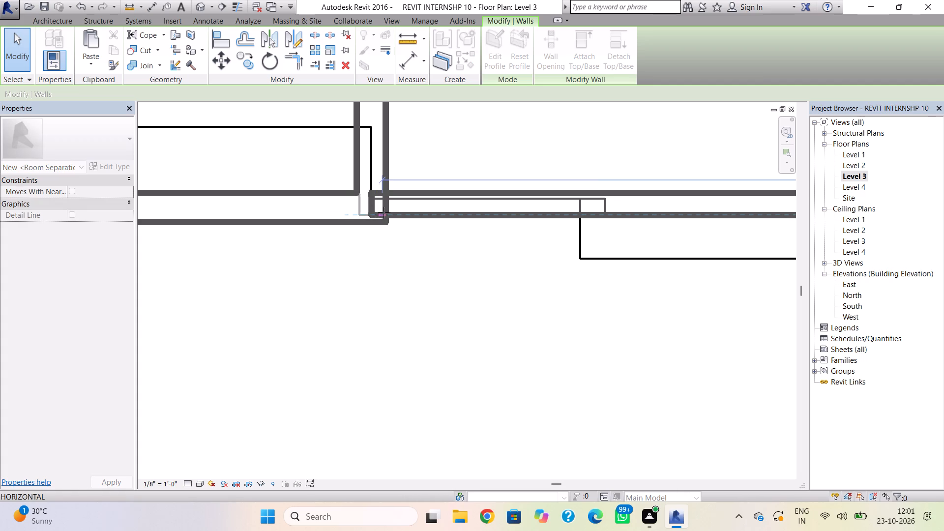
left_click_drag(383, 212, 385, 213)
left_click(403, 265)
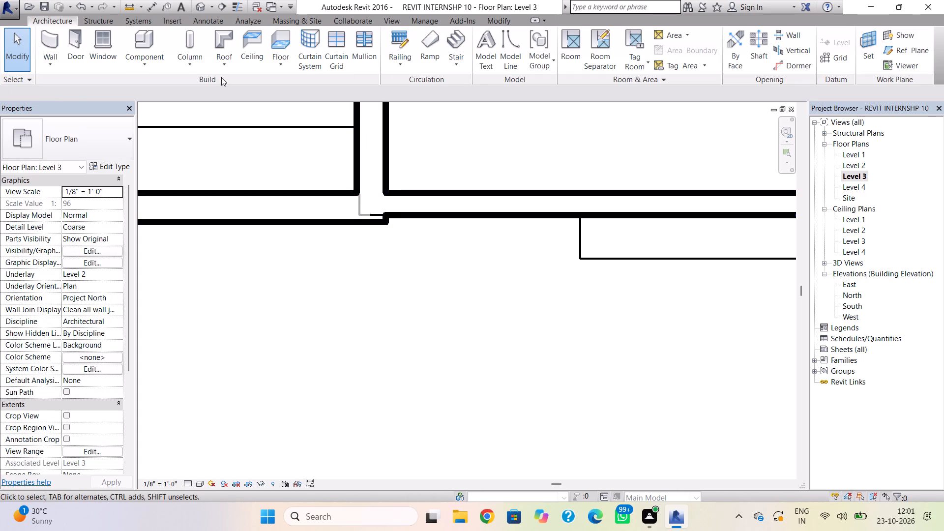
Examine the front parapet's wall junction, the narrow wall and the large frame in the 3D view, up close and from the front.
left_click(198, 8)
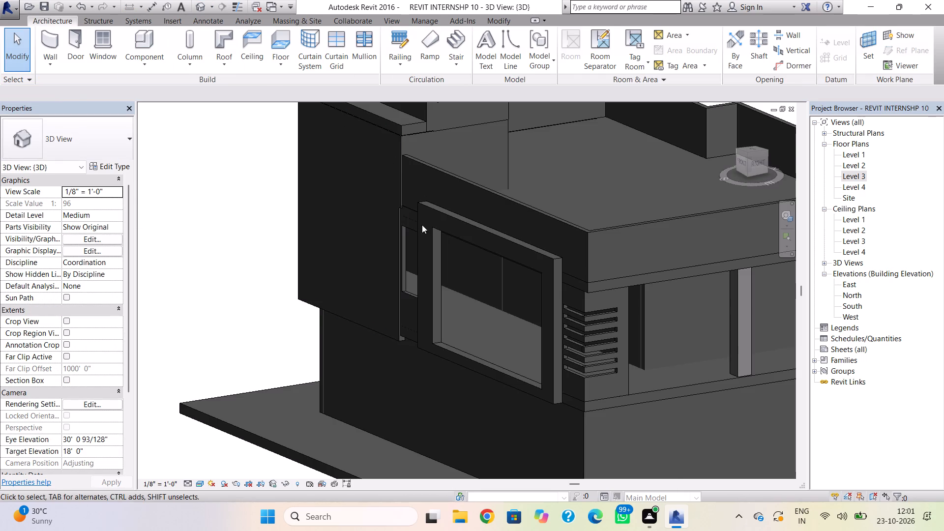
scroll(406, 221, "up", 9)
scroll(399, 210, "down", 5)
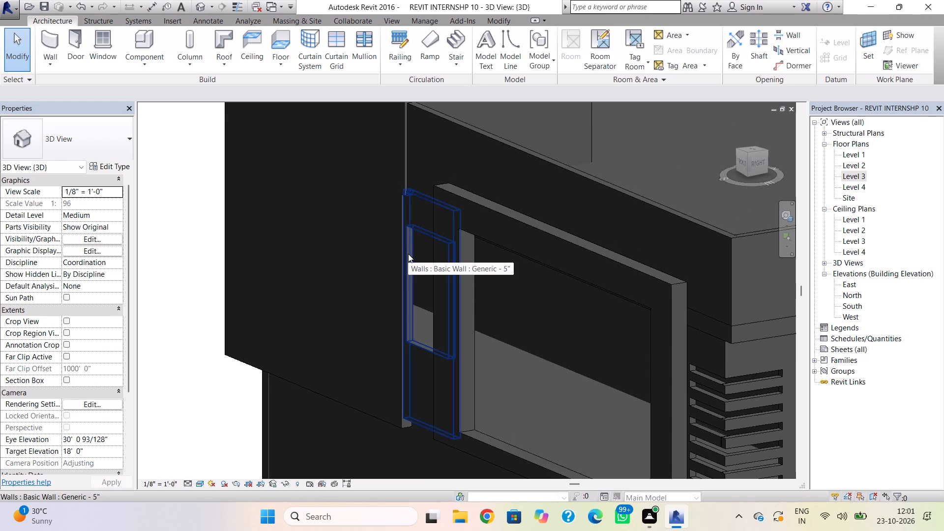
scroll(361, 267, "down", 1)
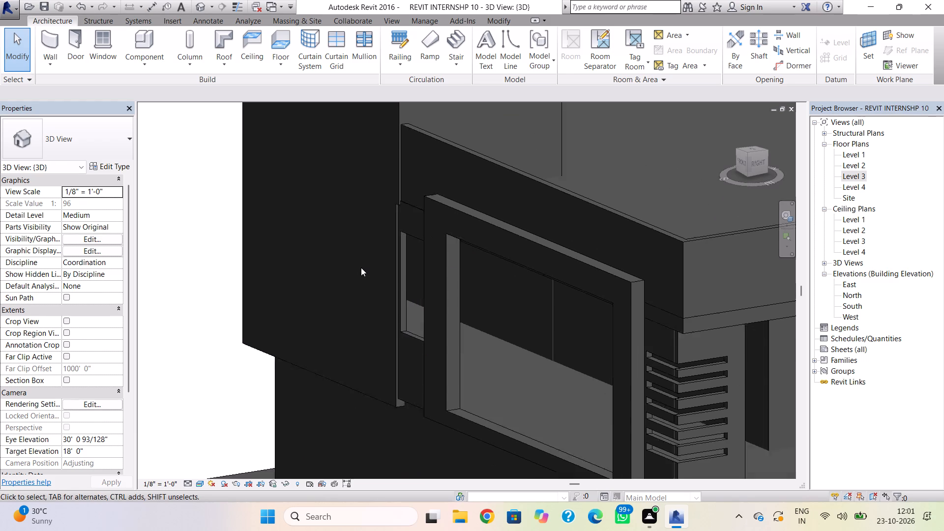
scroll(361, 267, "down", 2)
right_click_drag(361, 265, 474, 237, "shift")
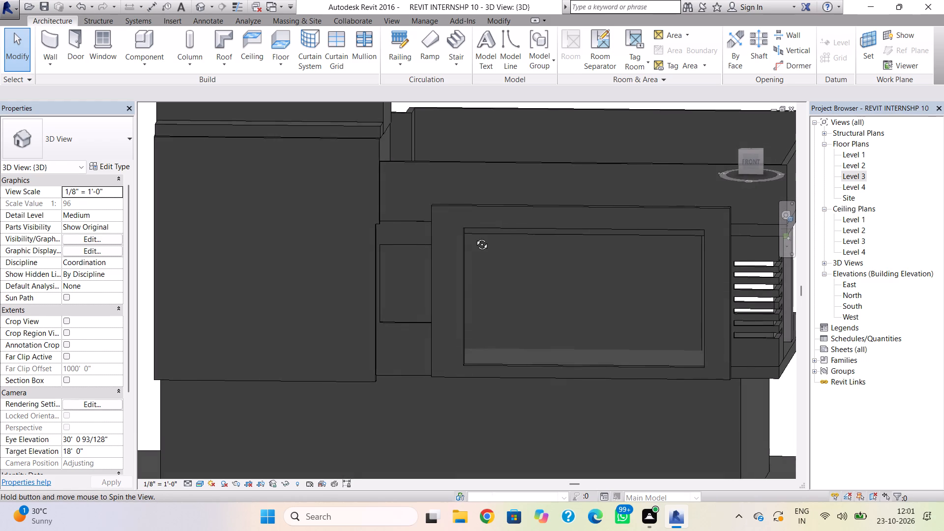
right_click_drag(474, 237, 474, 240, "shift")
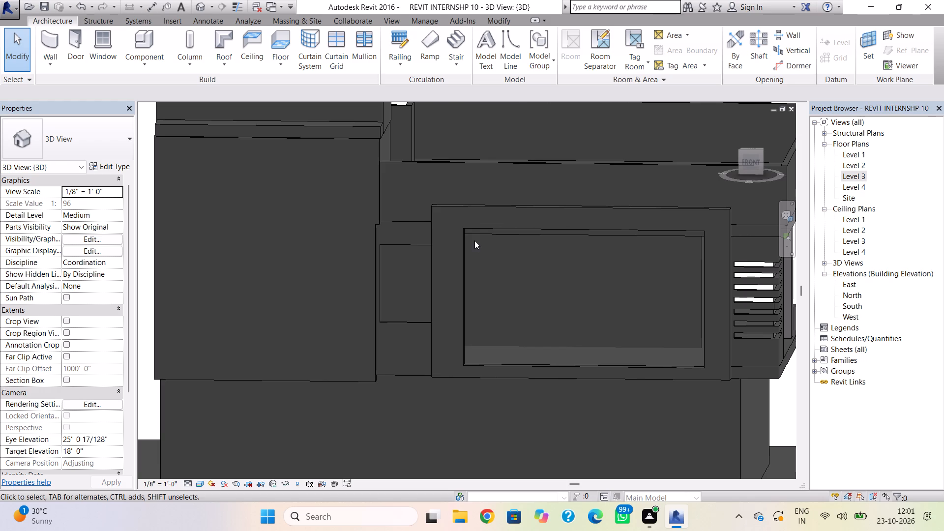
scroll(432, 252, "down", 3)
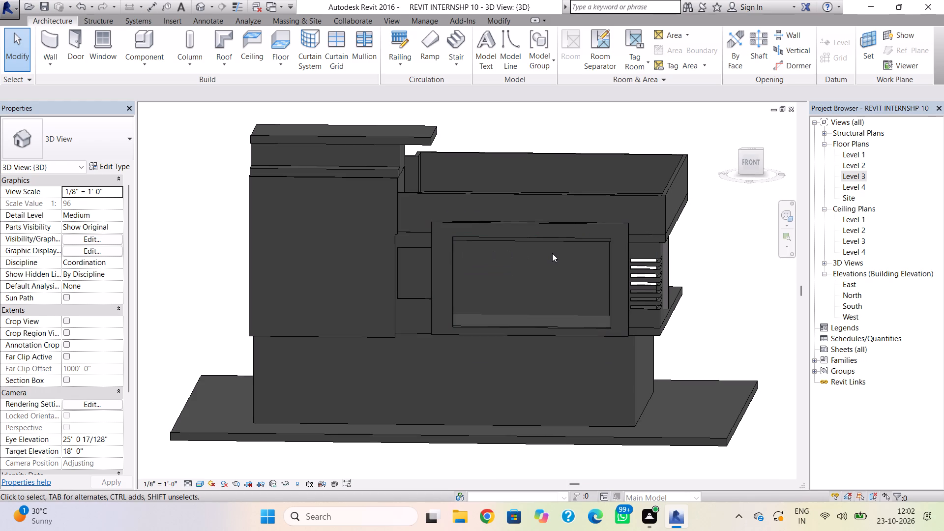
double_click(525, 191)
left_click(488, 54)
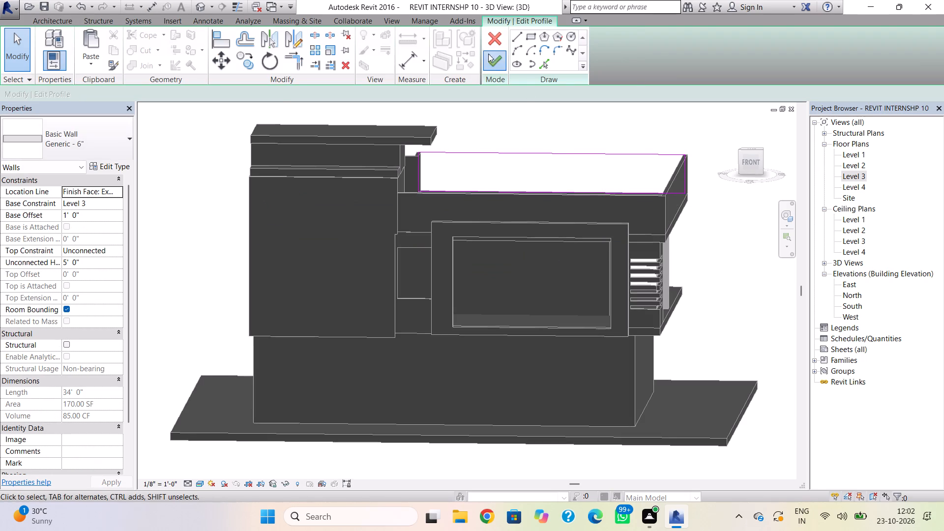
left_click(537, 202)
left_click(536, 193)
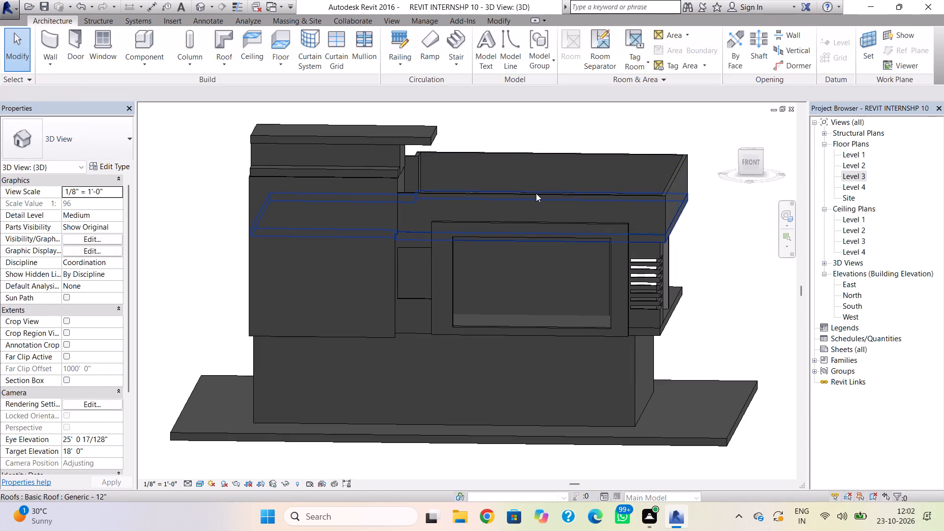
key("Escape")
Open the profile of the front Generic - 6" parapet wall for editing, face it from the front and delete its top edge.
right_click_drag(550, 203, 544, 204, "shift")
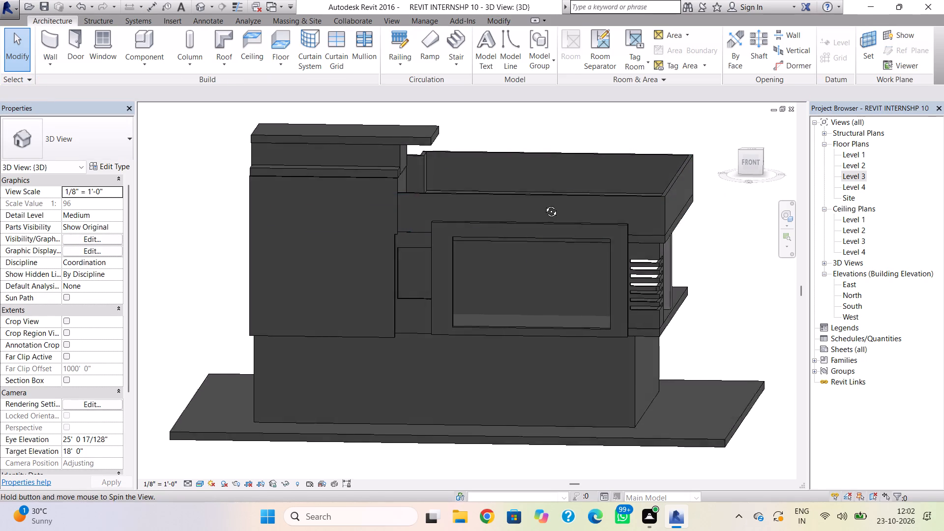
right_click_drag(544, 204, 492, 217, "shift")
double_click(517, 207)
double_click(519, 206)
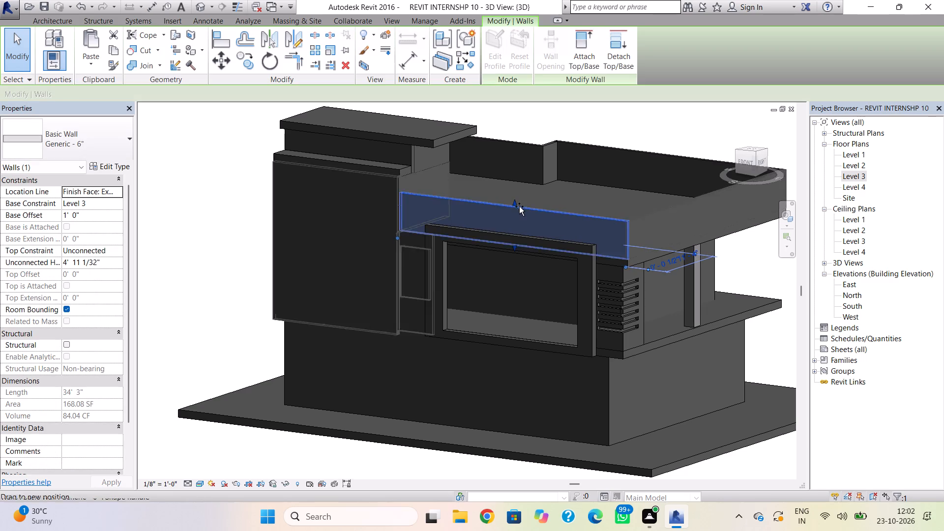
double_click(519, 207)
double_click(520, 206)
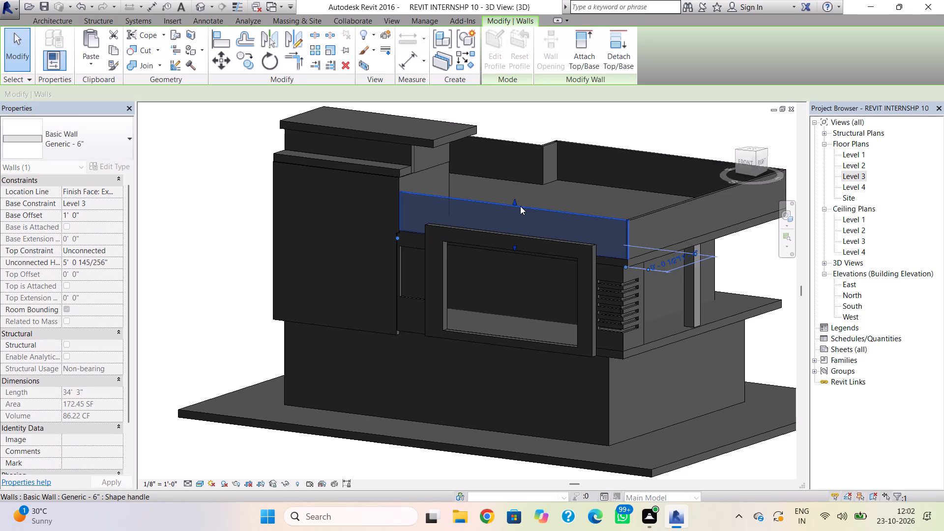
left_click(486, 43)
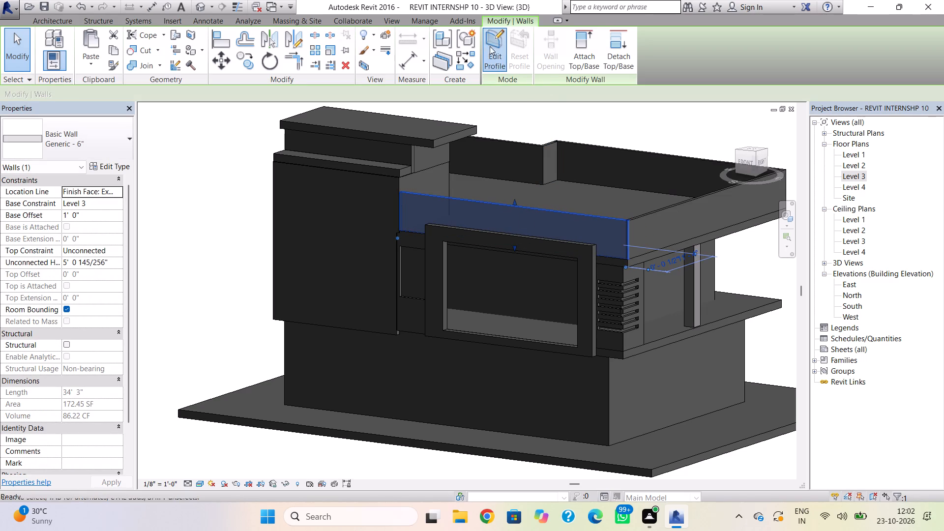
left_click(750, 164)
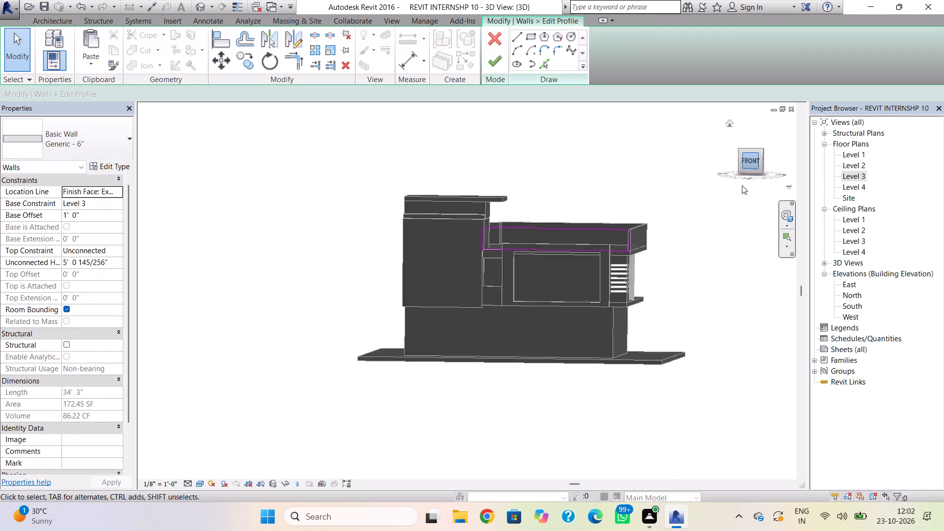
scroll(552, 258, "up", 6)
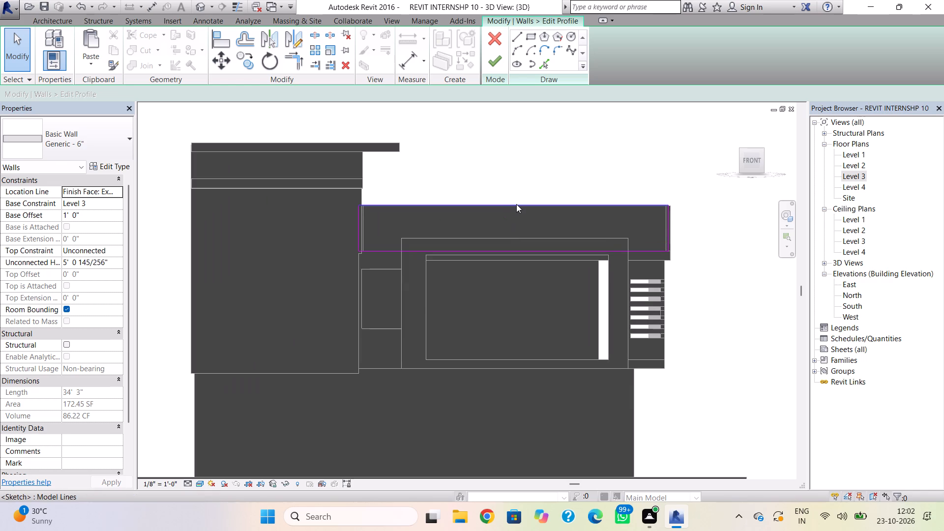
left_click(516, 204)
key("Delete")
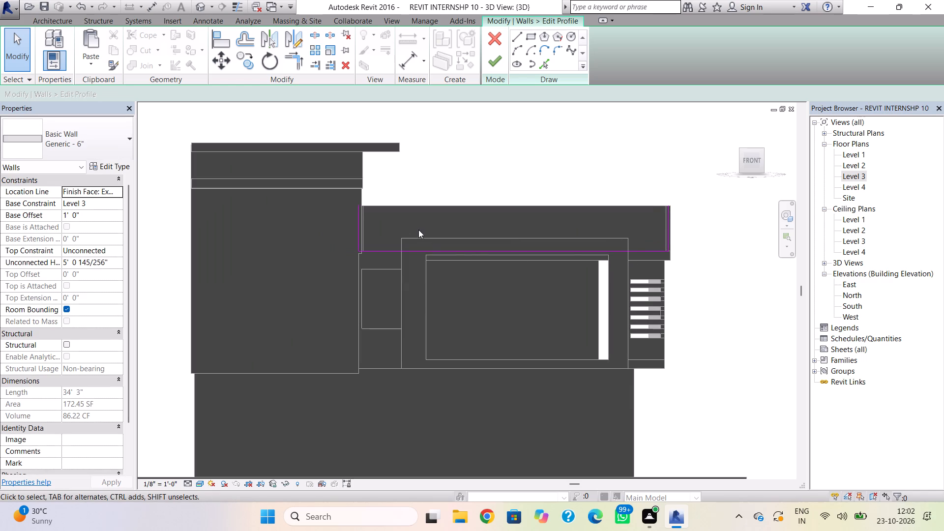
Draw a new stepped top edge for the front parapet profile, with a raised rectangular section about 1' 10" high near the middle.
left_click(516, 39)
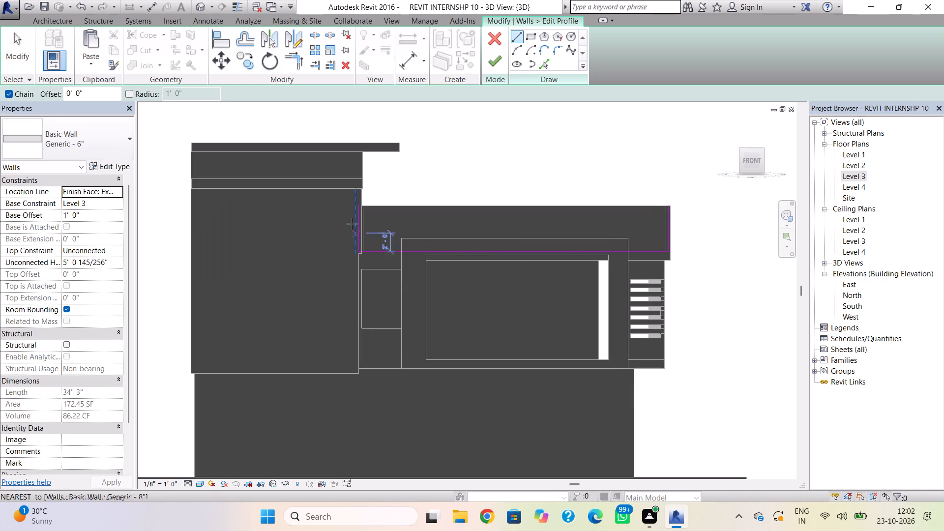
left_click(359, 207)
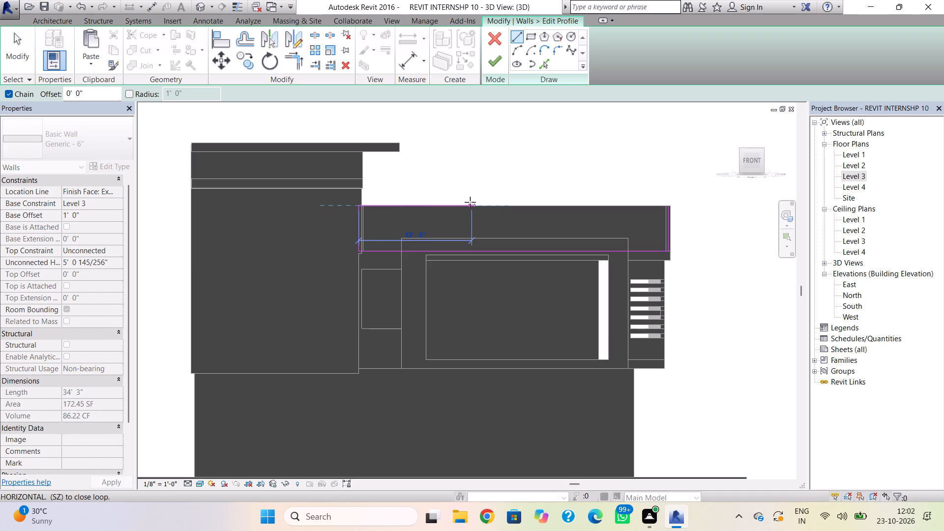
left_click(474, 202)
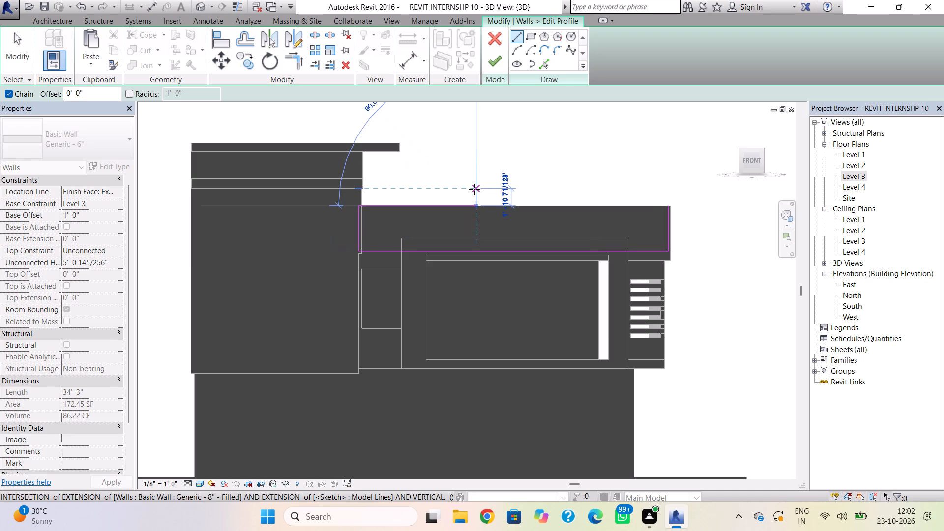
left_click(477, 194)
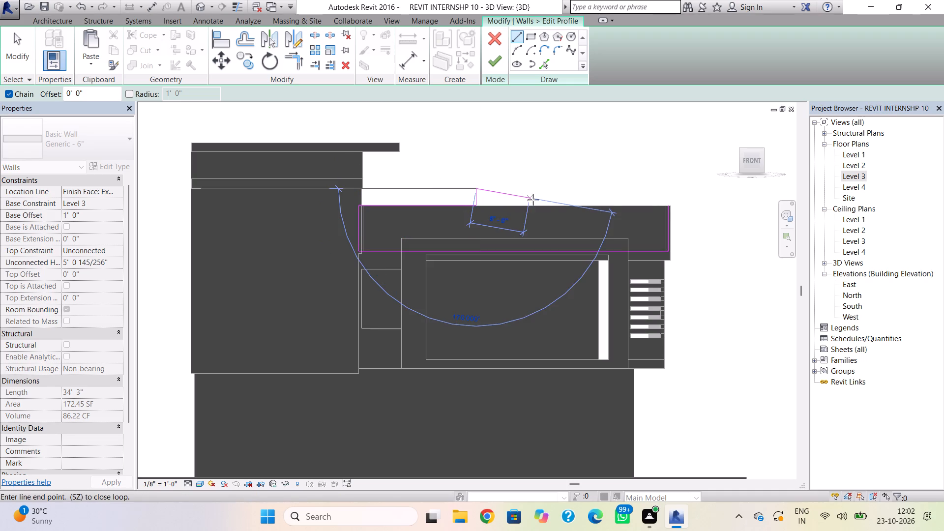
left_click(563, 191)
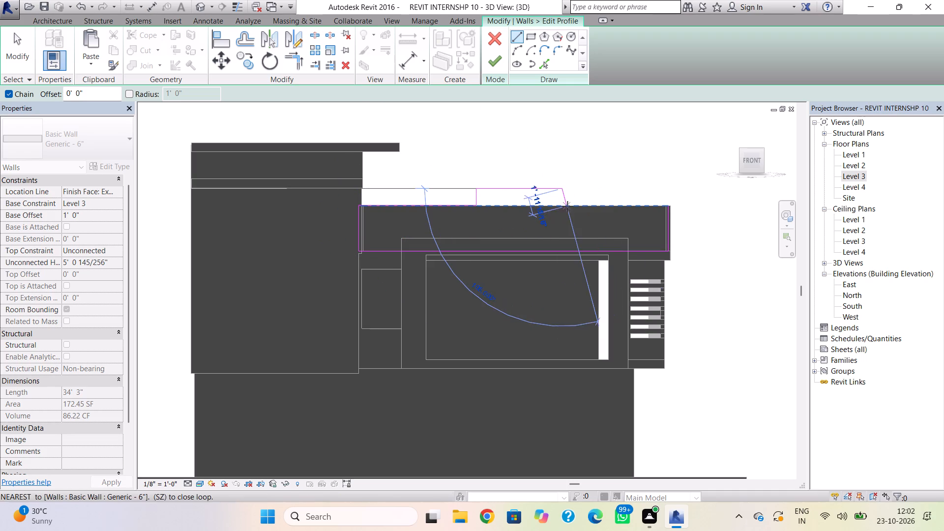
left_click(563, 206)
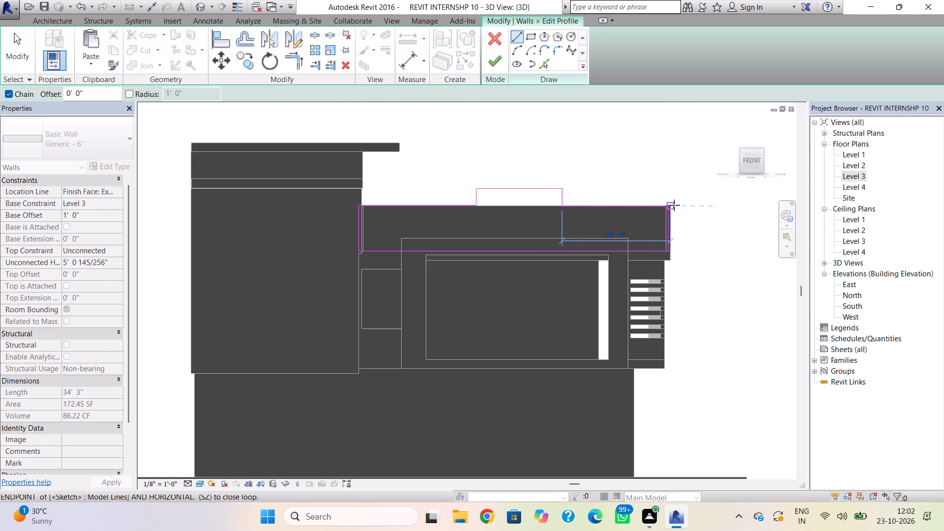
left_click(675, 205)
key("Escape")
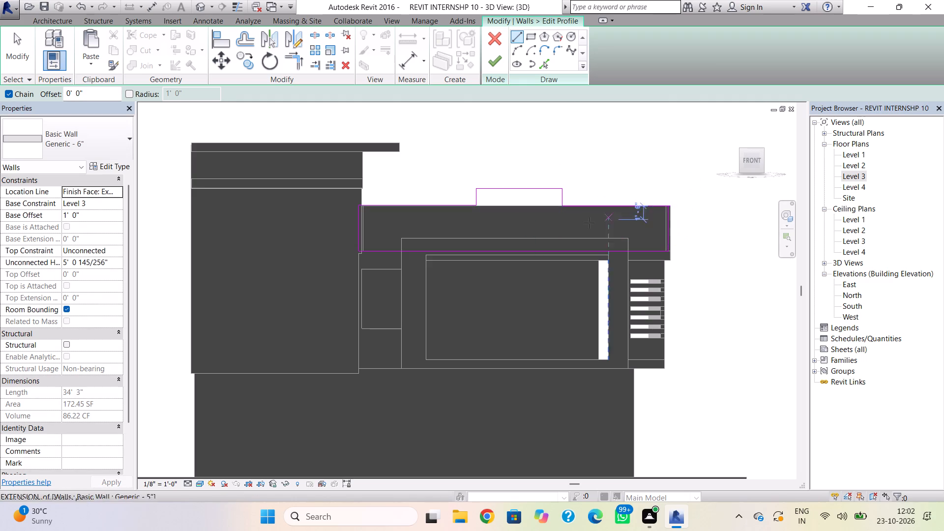
Shorten the last top line to 11' 9" so it meets the profile's vertical side edge, and finish the front parapet profile.
scroll(679, 201, "up", 13)
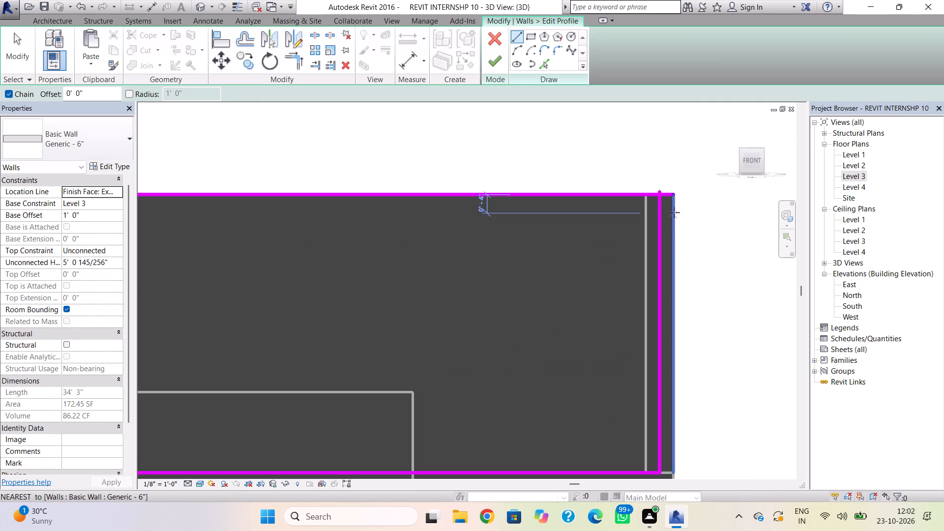
key("Escape")
key("Escape")
left_click(668, 197)
left_click_drag(676, 191, 674, 191)
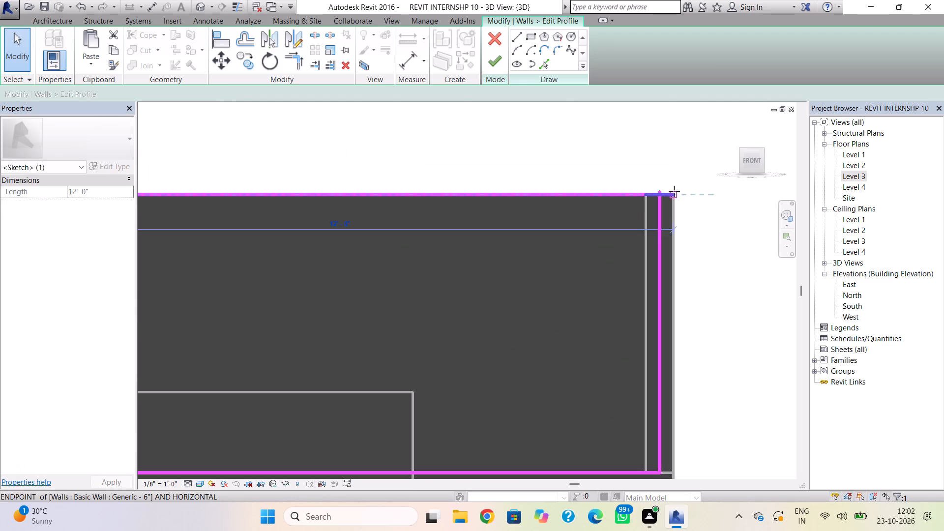
left_click_drag(674, 191, 660, 193)
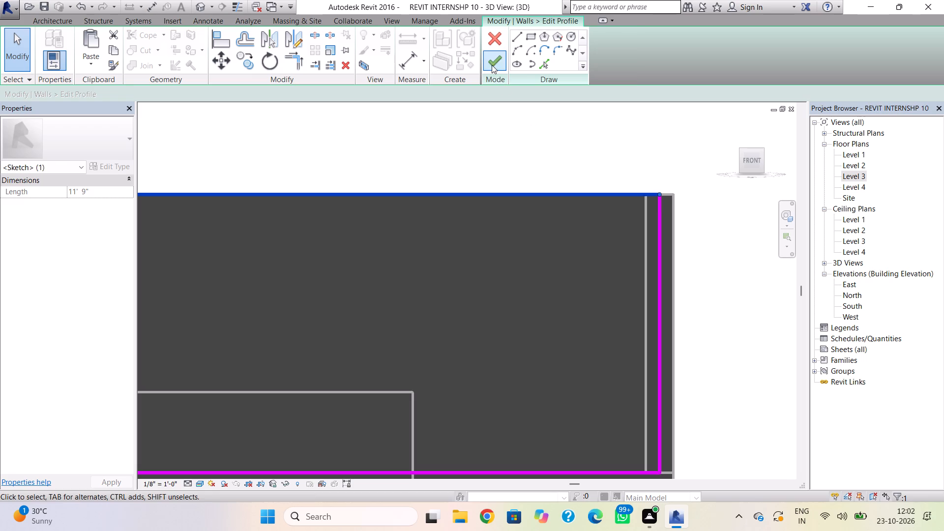
left_click(492, 65)
scroll(539, 223, "down", 5)
left_click(534, 181)
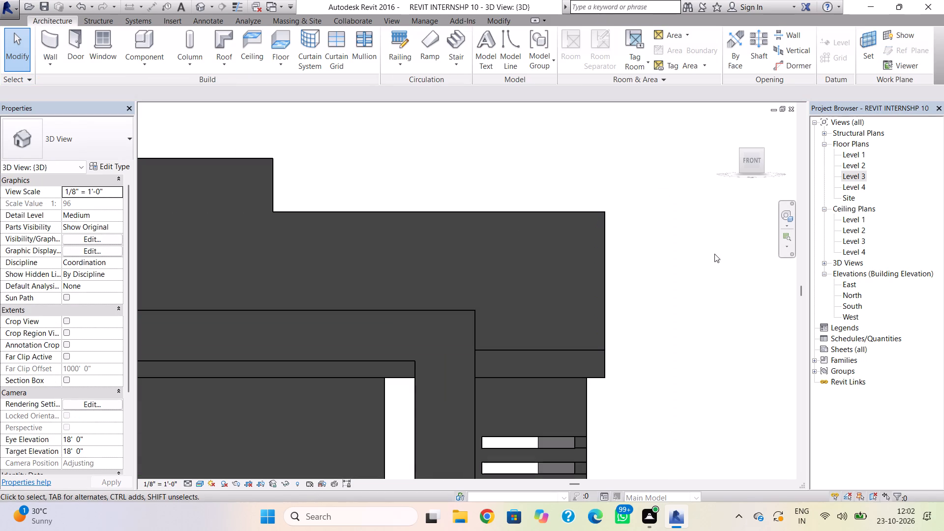
Open the profile of the right-side Generic - 6" parapet wall for editing, face it from the right side and delete its top edge.
right_click_drag(718, 245, 599, 264, "shift")
double_click(555, 252)
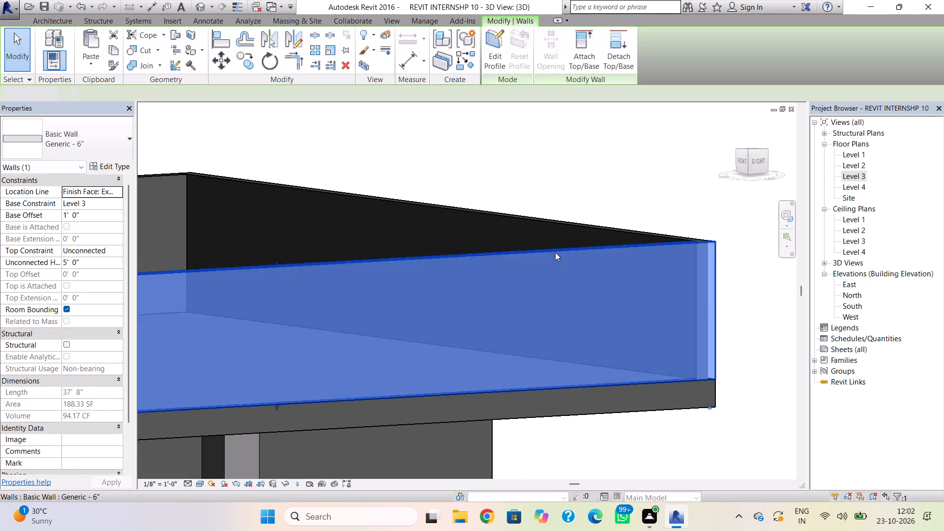
left_click(756, 163)
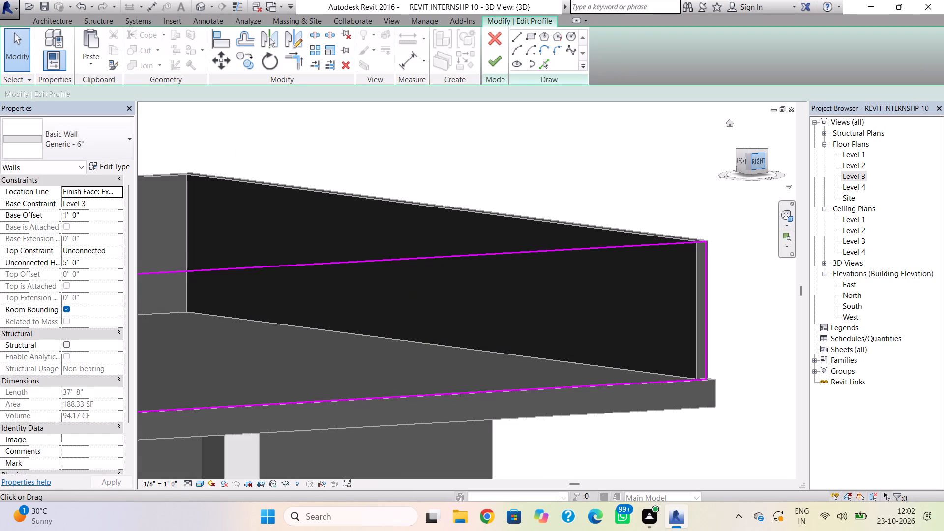
scroll(468, 247, "up", 6)
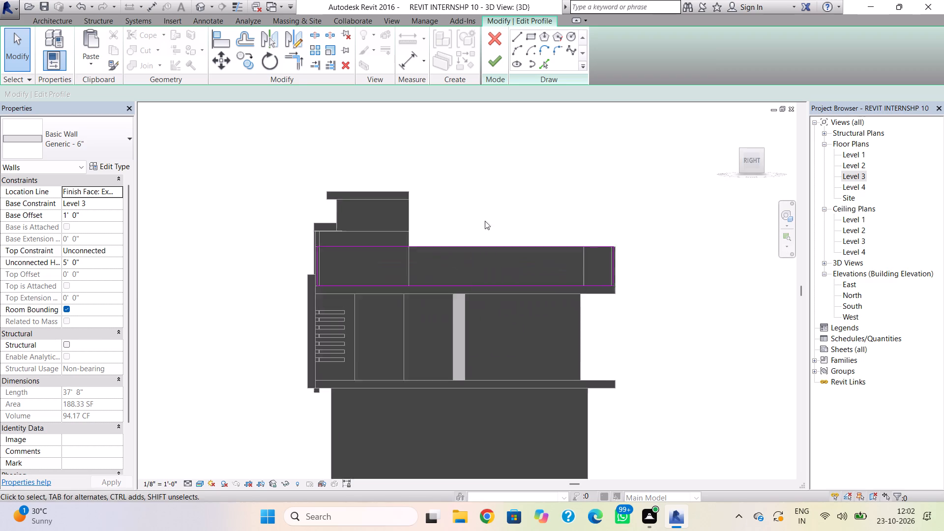
scroll(485, 221, "up", 5)
left_click(452, 274)
key("Delete")
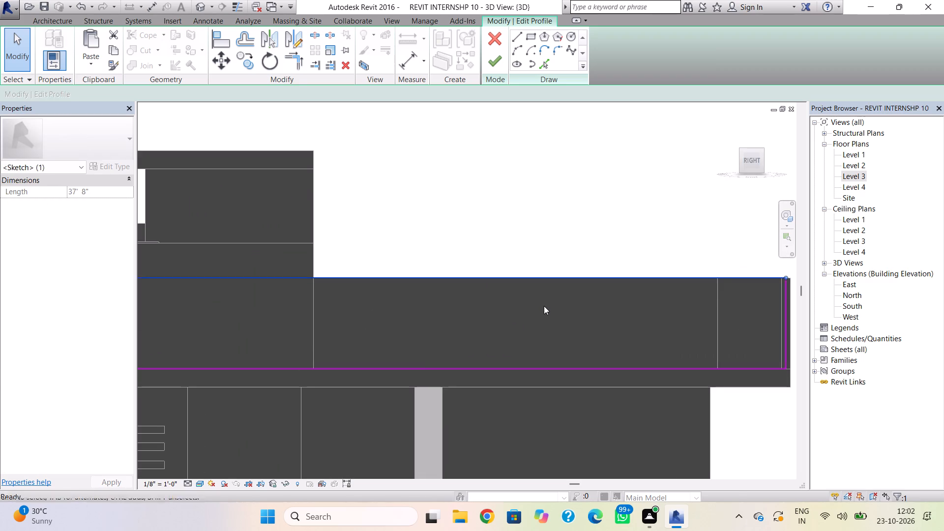
Draw a new stepped top edge for the side parapet profile, with a raised section about 1' 11" high near the middle, and finish the profile.
scroll(516, 308, "down", 4)
middle_click(522, 305)
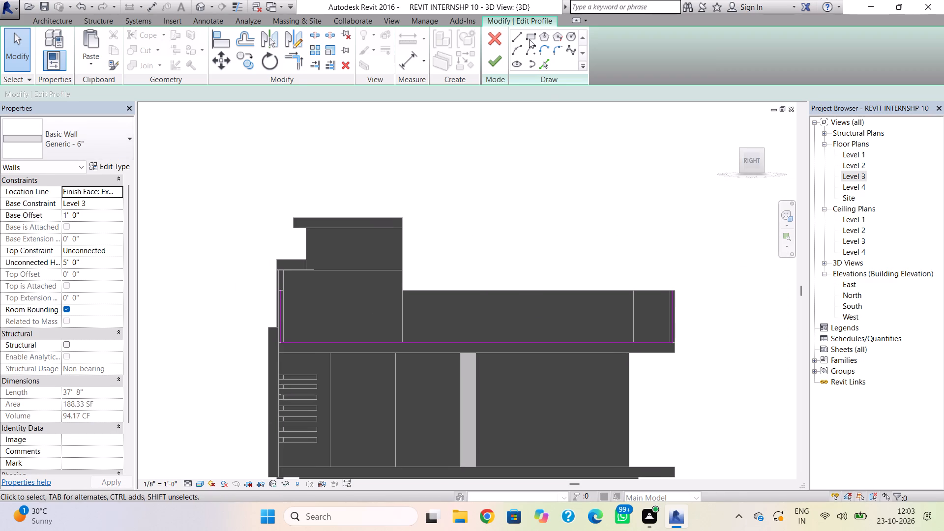
left_click(514, 39)
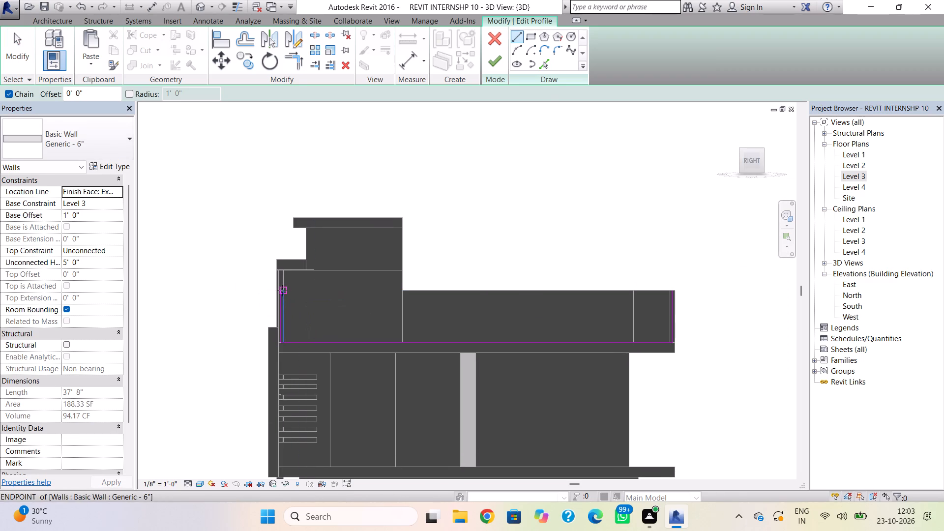
left_click(280, 291)
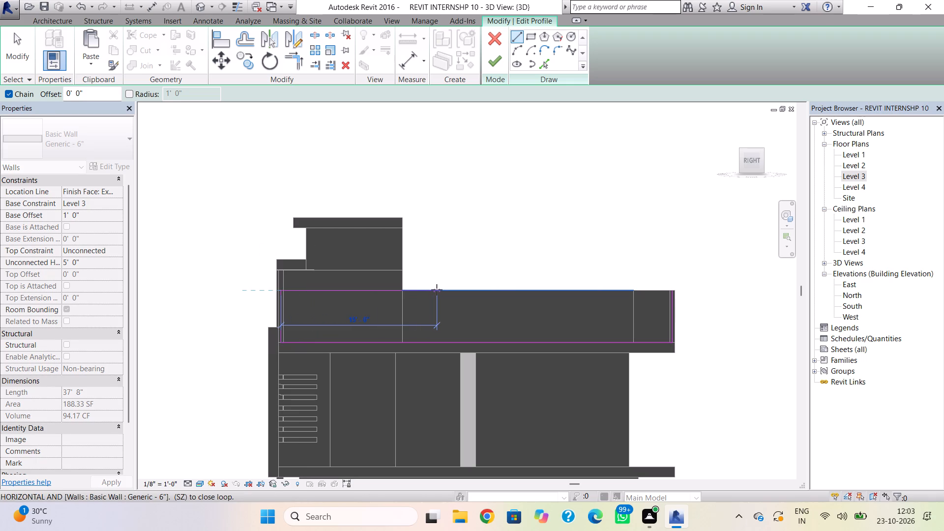
left_click(437, 290)
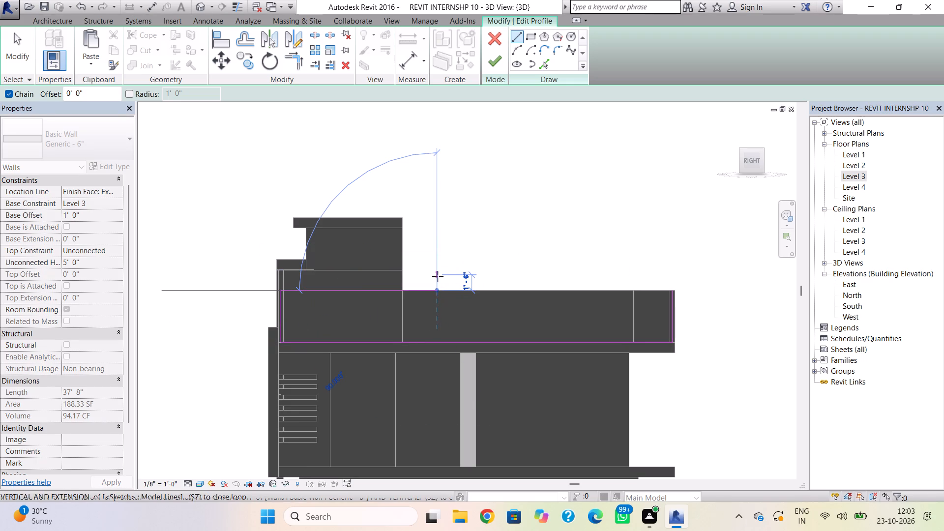
left_click(437, 274)
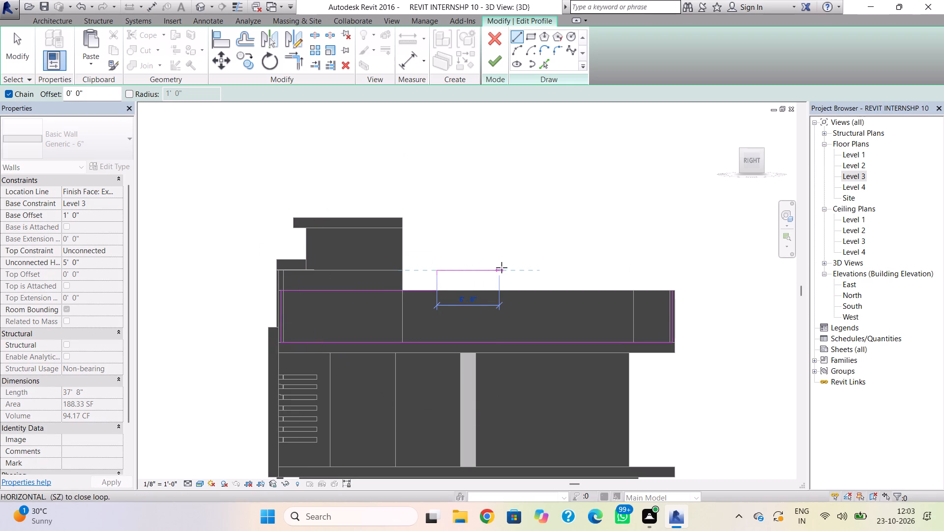
left_click(505, 268)
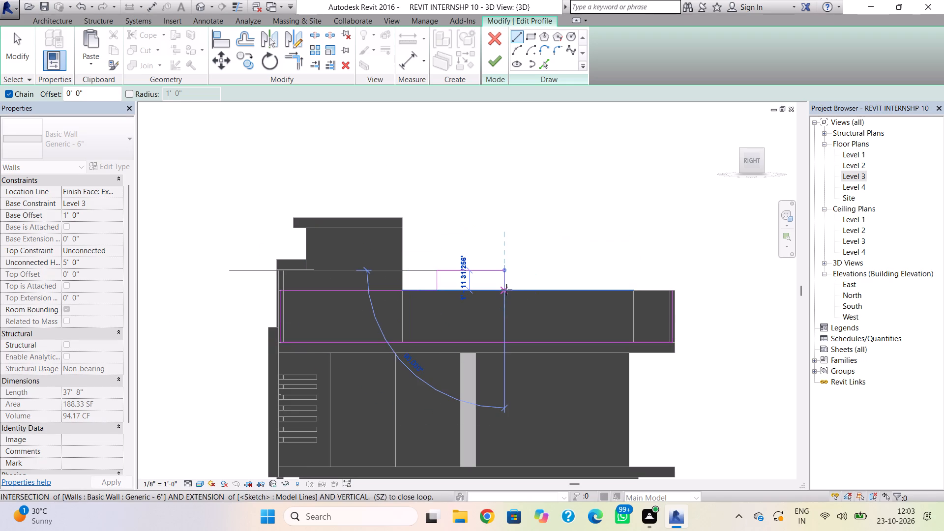
left_click(507, 291)
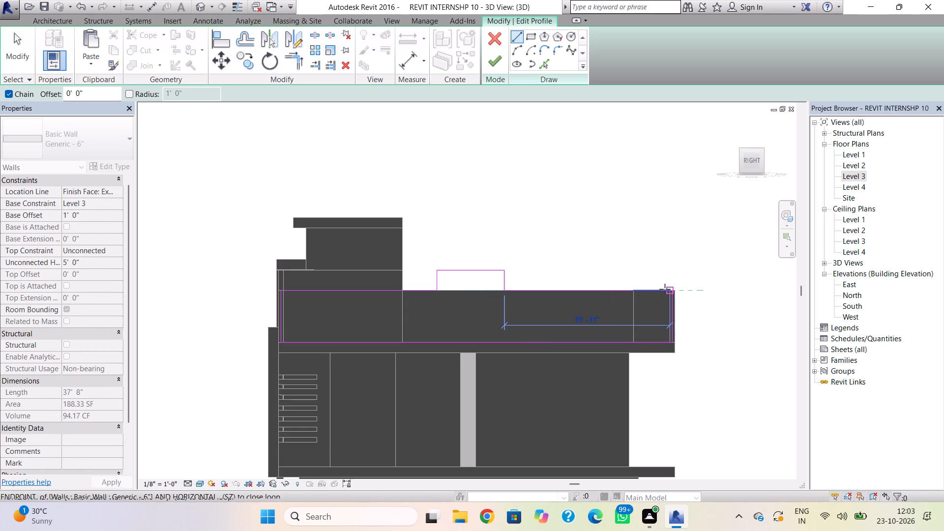
left_click(669, 290)
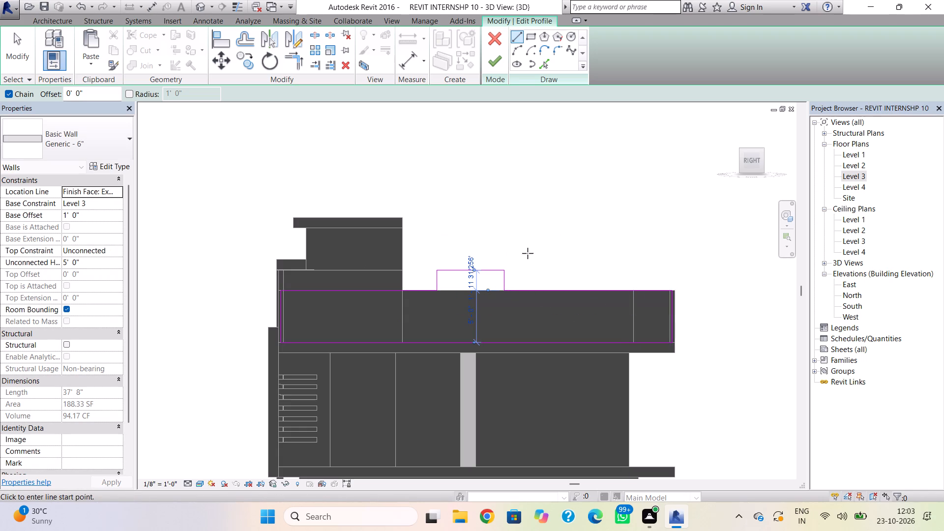
left_click(497, 64)
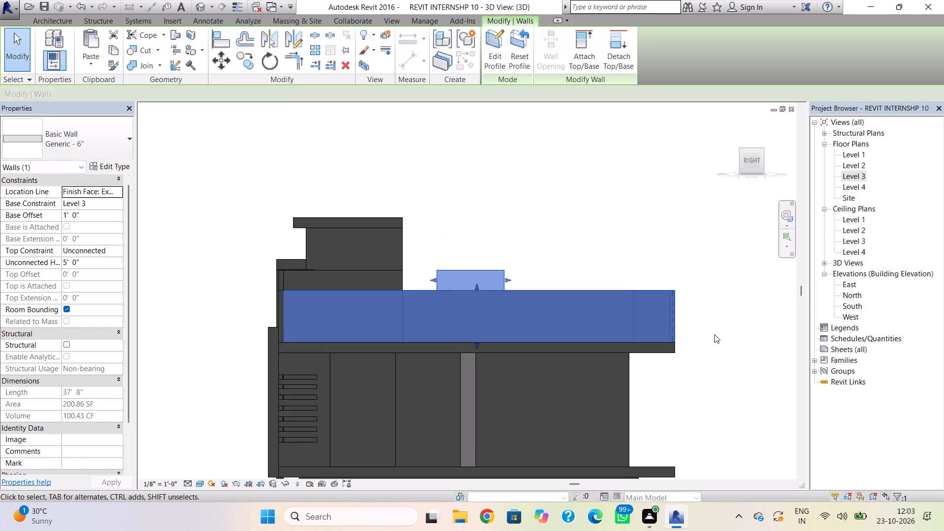
key("Escape")
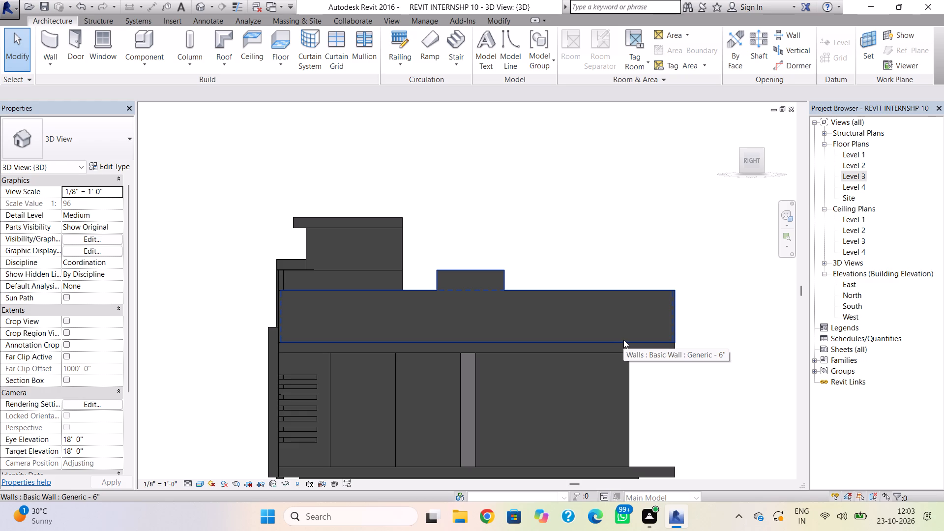
Face the building from the front and start a new in-place model in the Walls category.
right_click_drag(621, 307, 681, 299, "shift")
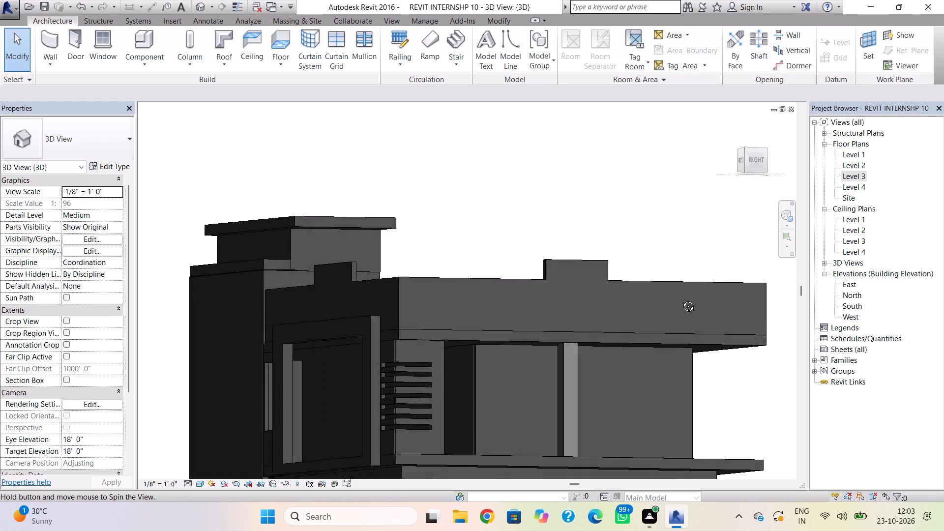
right_click_drag(681, 299, 765, 312, "shift")
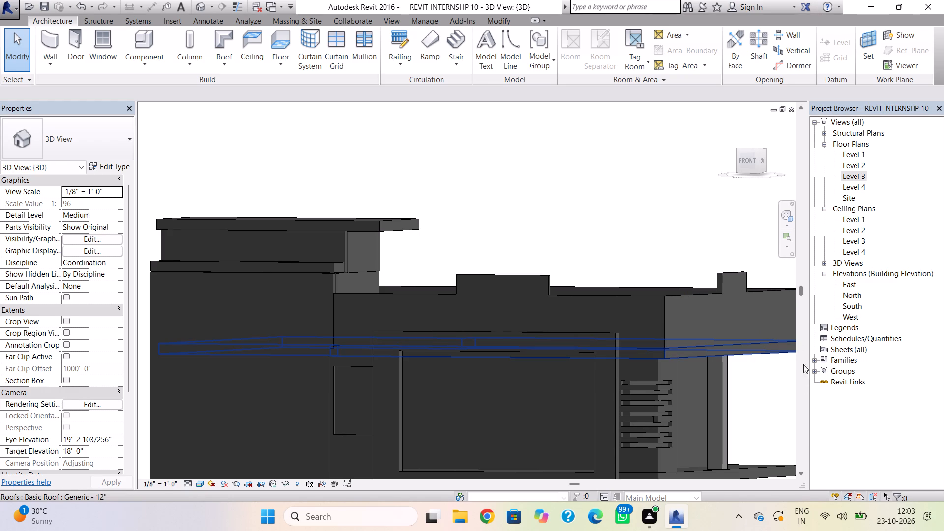
scroll(453, 376, "down", 2)
middle_click_drag(486, 358, 577, 317)
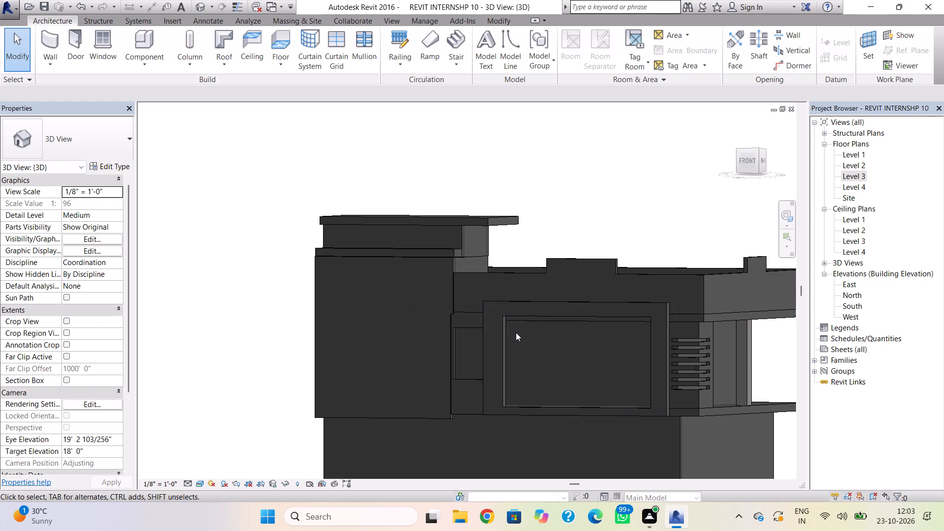
left_click(744, 166)
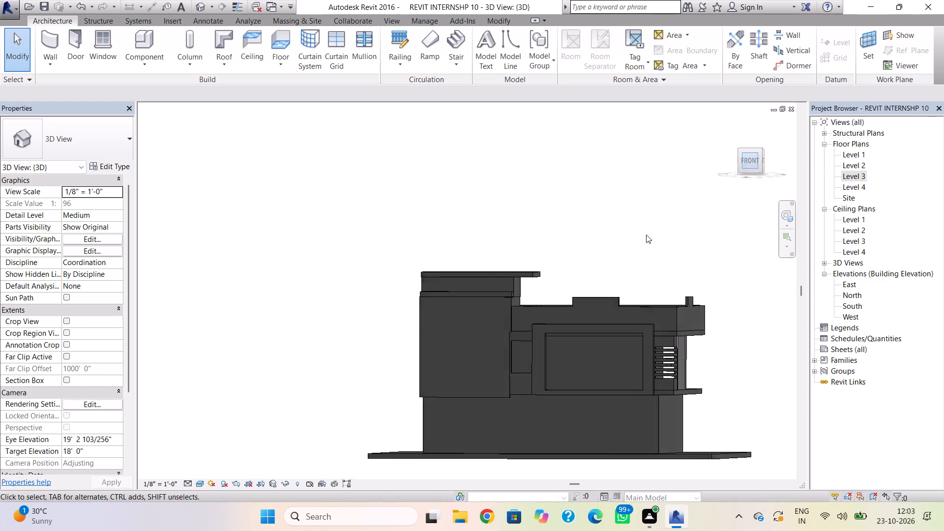
scroll(407, 326, "up", 4)
scroll(331, 318, "up", 1)
middle_click_drag(334, 320, 348, 385)
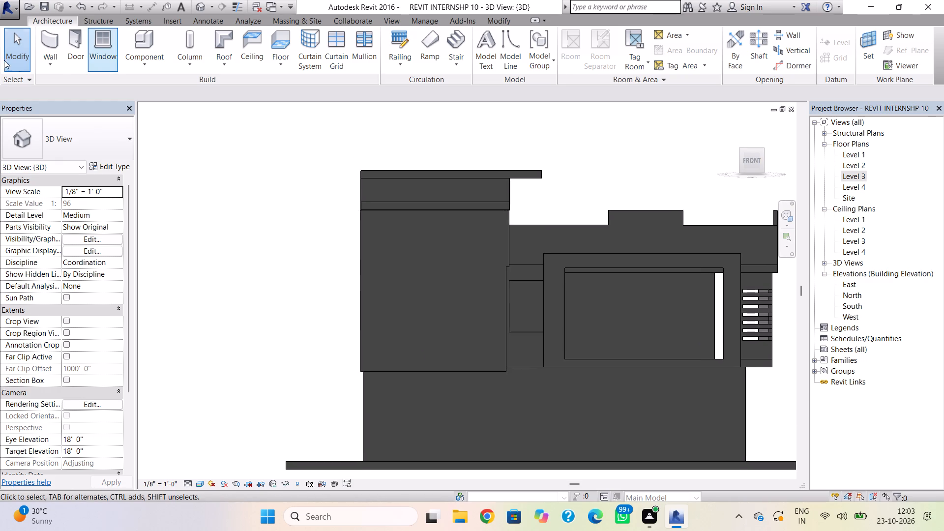
left_click(145, 62)
left_click(191, 117)
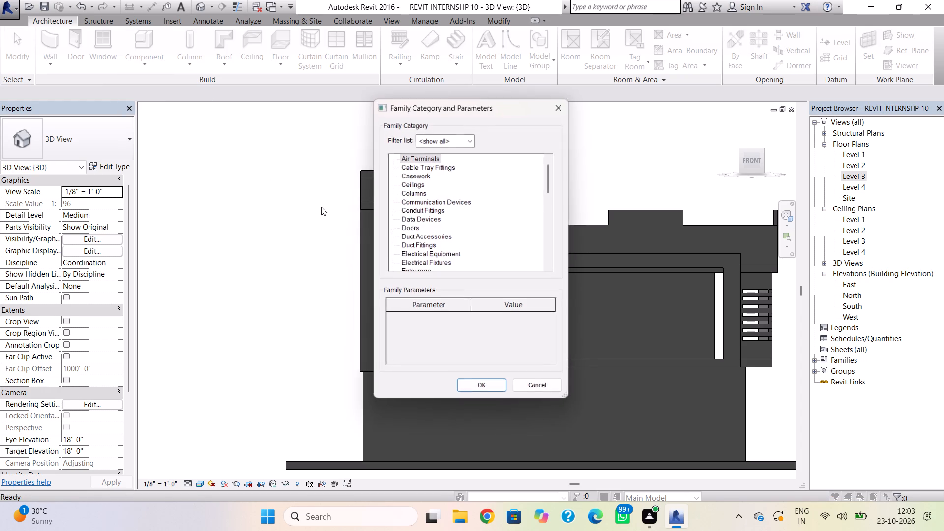
left_click_drag(553, 186, 563, 249)
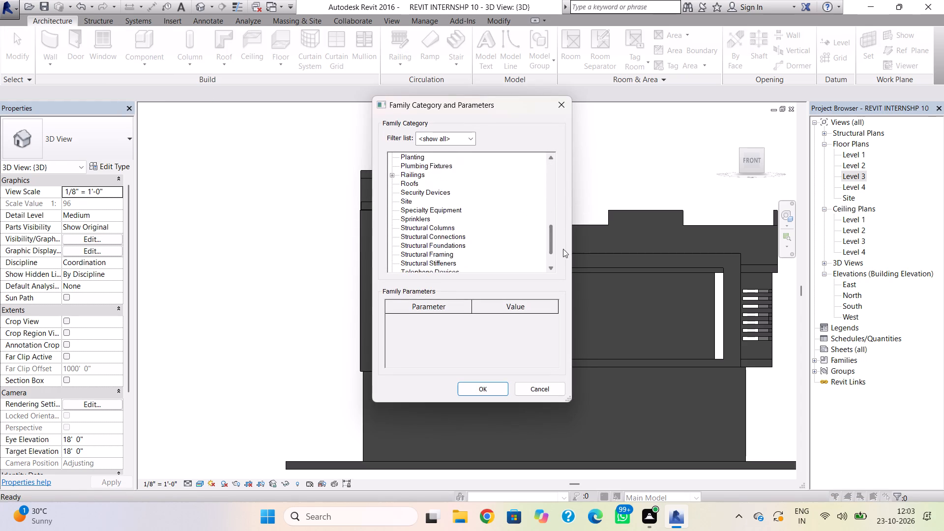
left_click_drag(563, 249, 566, 261)
left_click(403, 253)
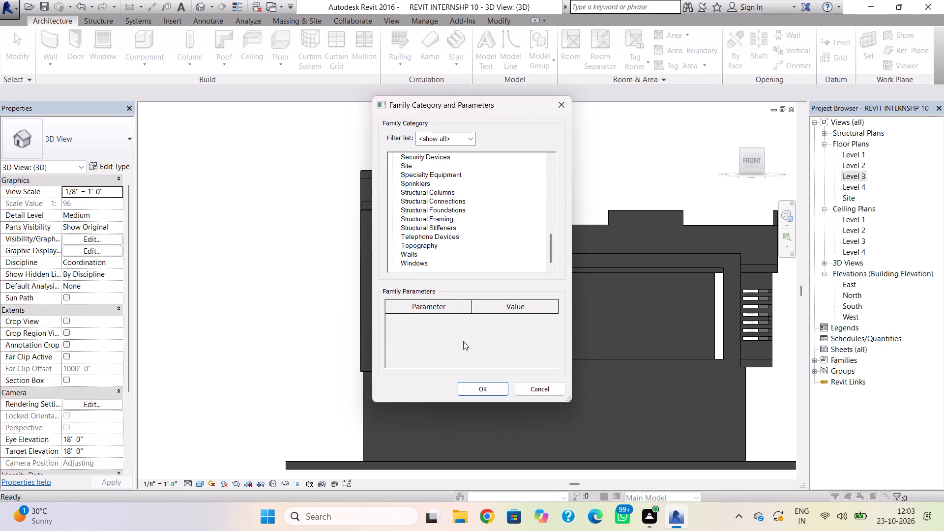
left_click(473, 382)
left_click(462, 275)
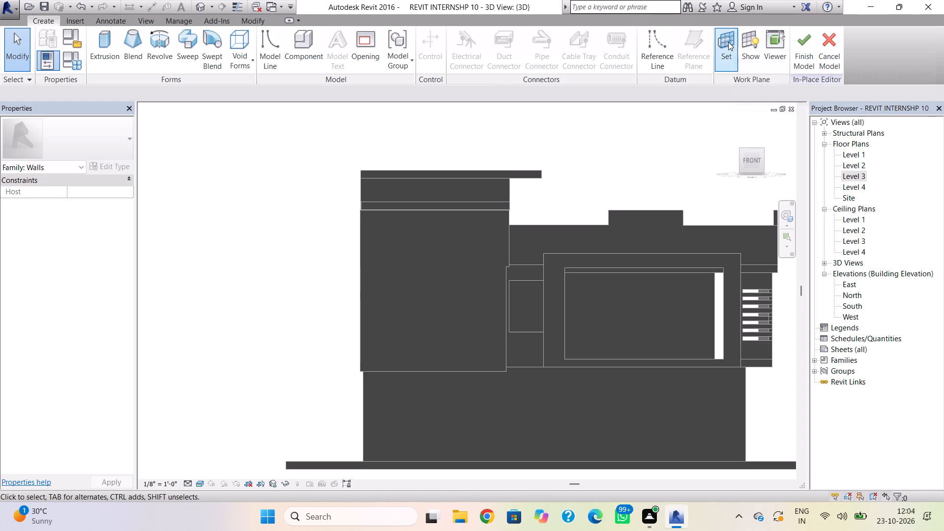
Set the work plane by picking the front face of the tall tower wall.
left_click(728, 42)
left_click(443, 281)
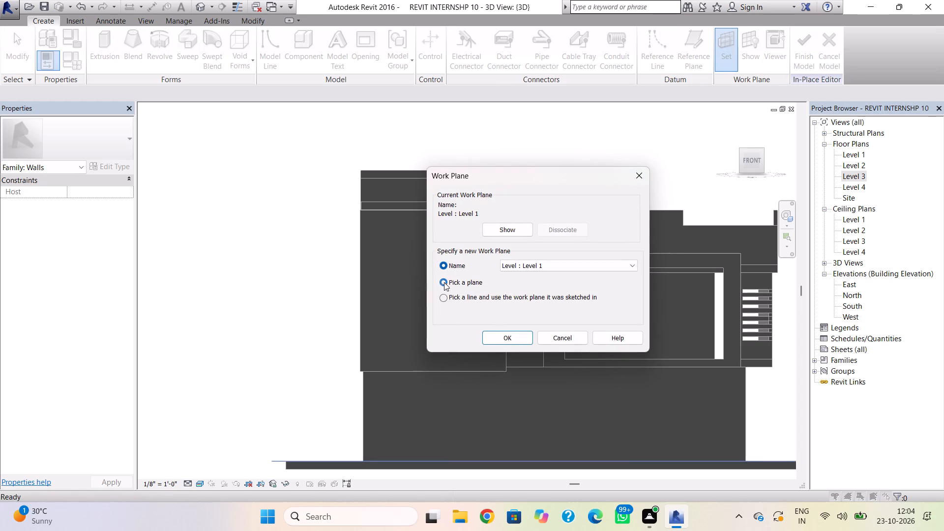
left_click(498, 336)
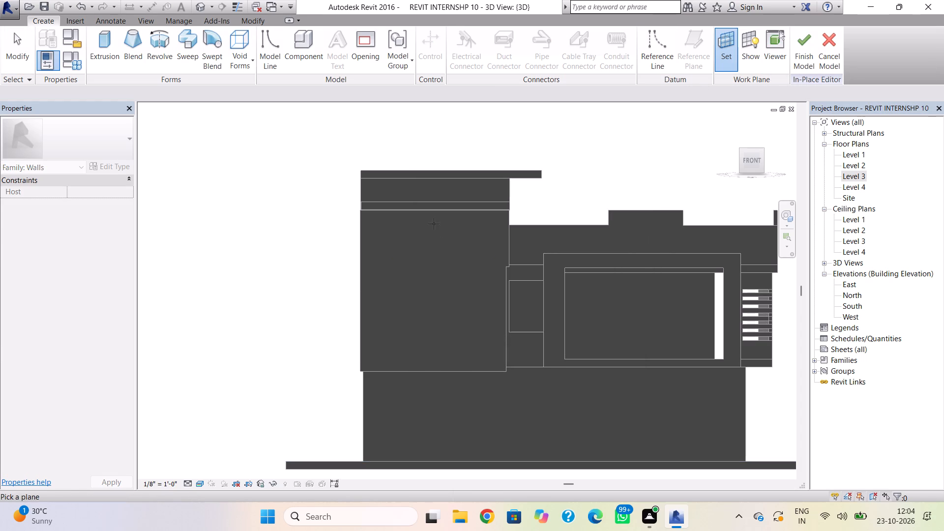
left_click(364, 235)
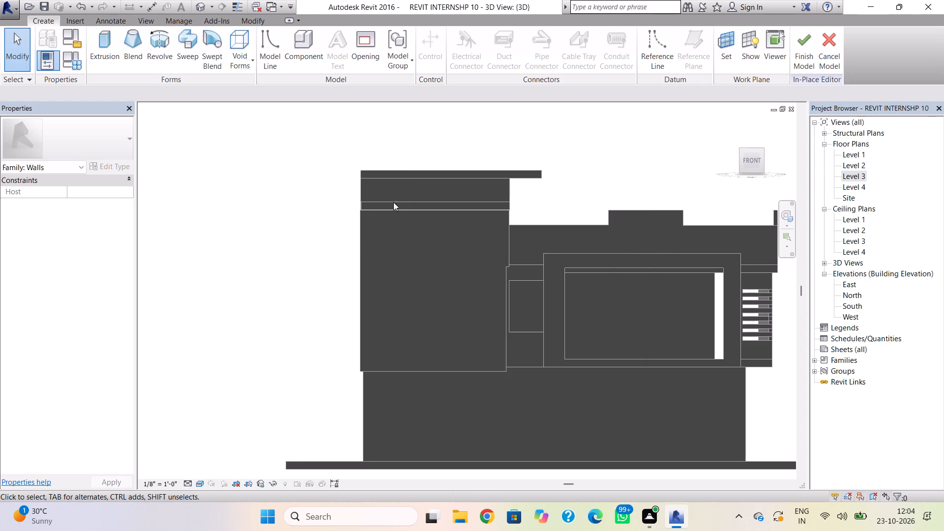
Start an extrusion and draw two nested rectangles on the tower's front face, the outer about 10' 2" wide and 19' high.
left_click(95, 47)
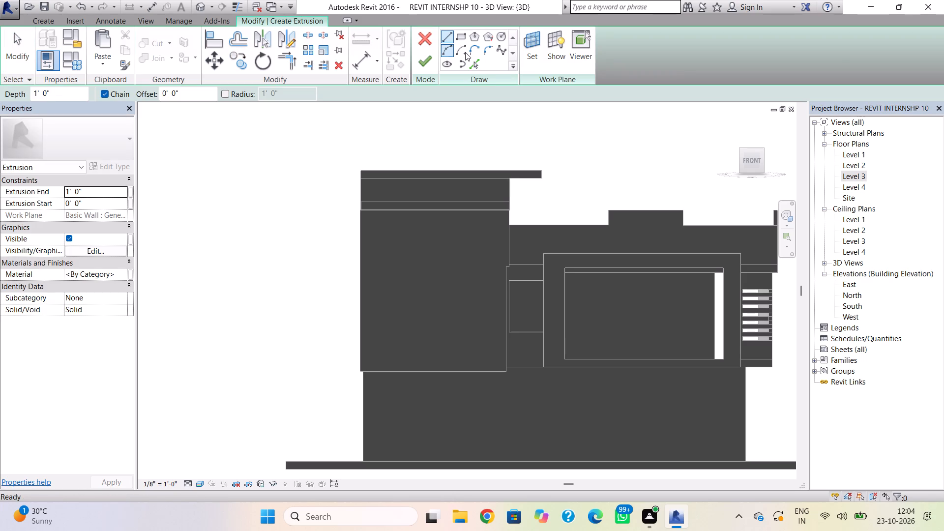
left_click(457, 41)
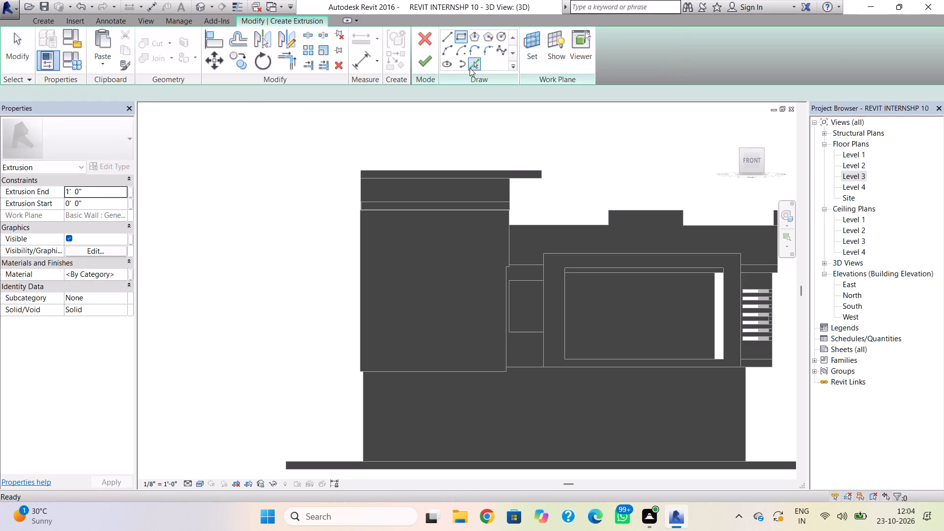
left_click(385, 211)
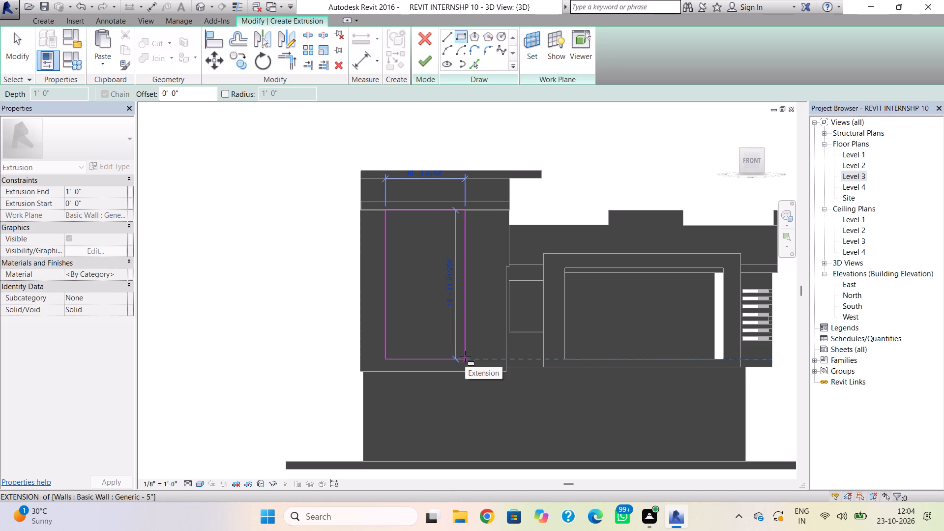
left_click(465, 356)
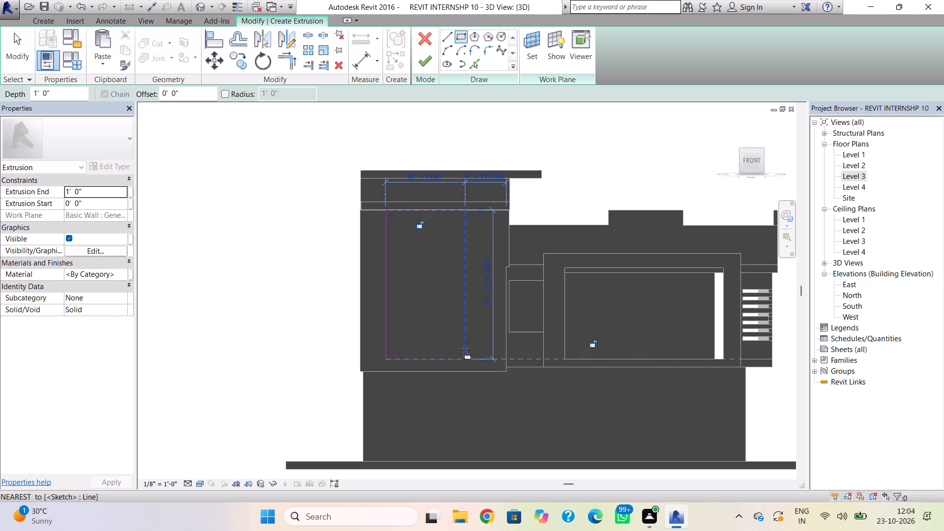
left_click(454, 346)
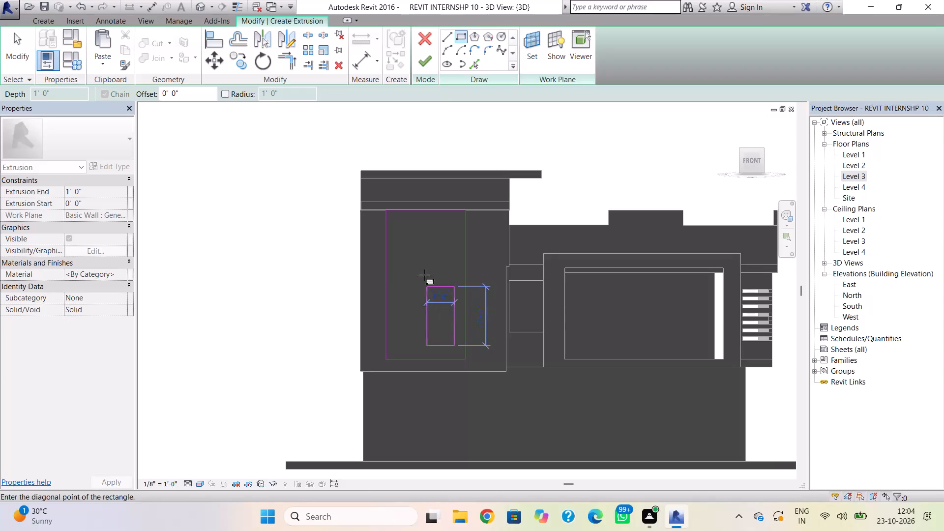
left_click(398, 225)
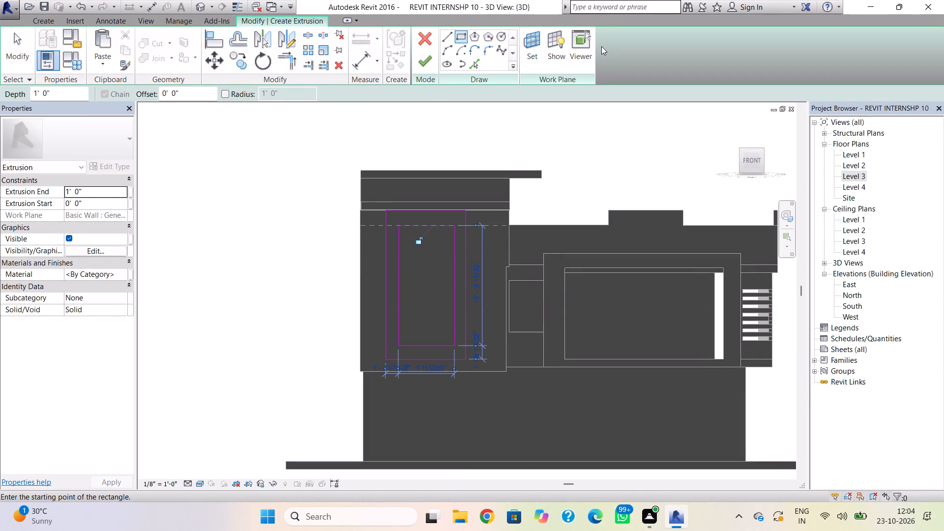
key("Escape")
key("Escape")
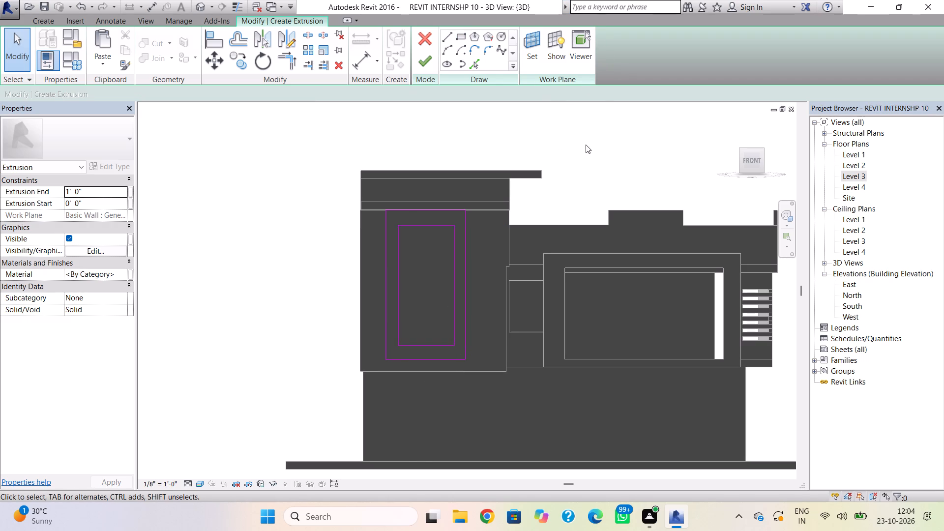
Lower the bottom line of the outer rectangle to about 3' 0" below the inner rectangle, close to the tower wall's bottom edge.
left_click(432, 356)
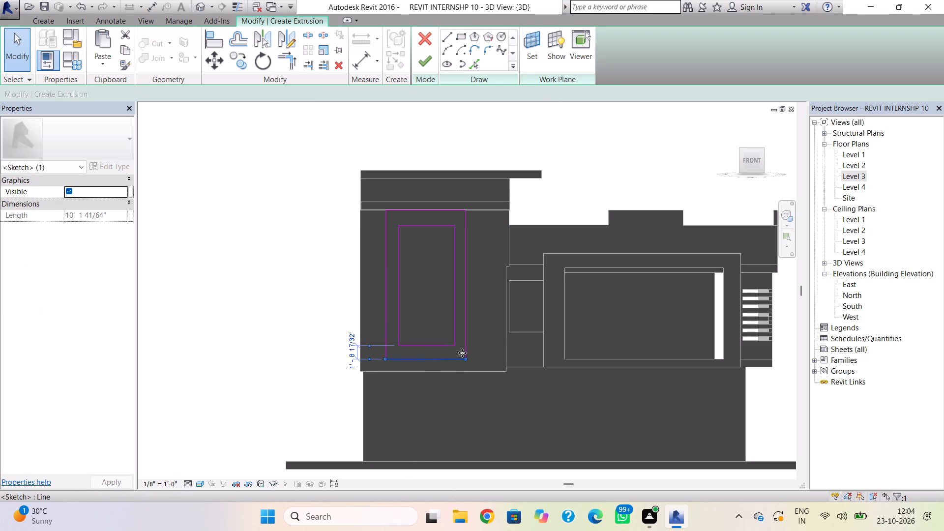
key("Down")
key("Down")
key("Down")
key("Down")
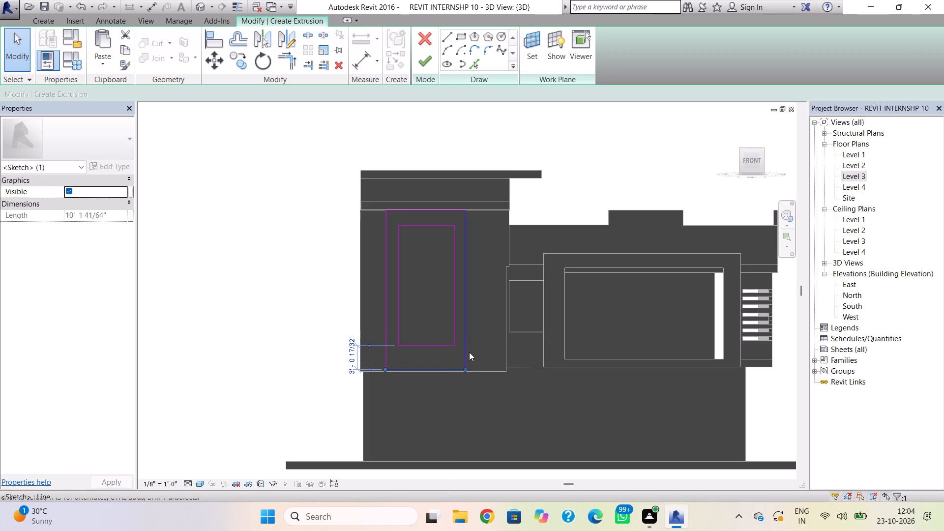
Lower the inner rectangle's bottom line and move its right side inward, making it about 6' 9" wide.
key("Down")
left_click(418, 345)
key("Down")
key("Down")
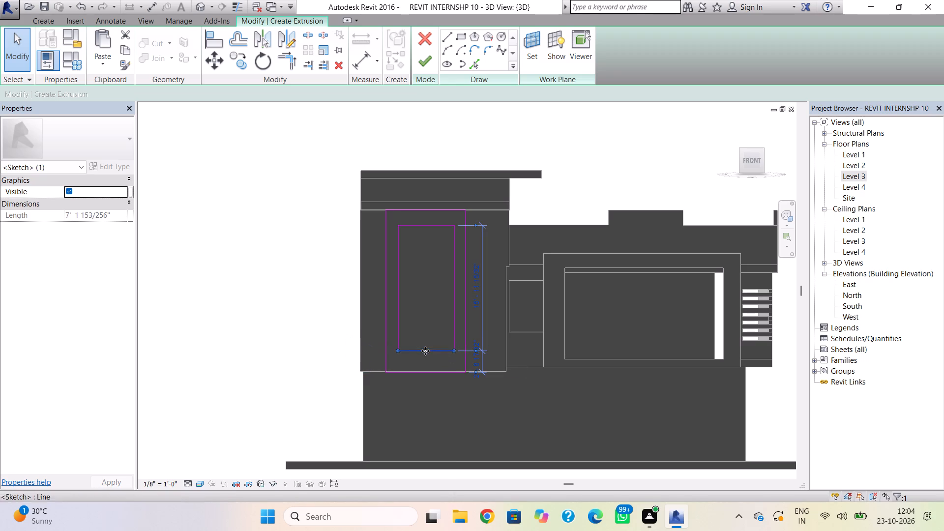
key("Down")
left_click(455, 335)
key("Left")
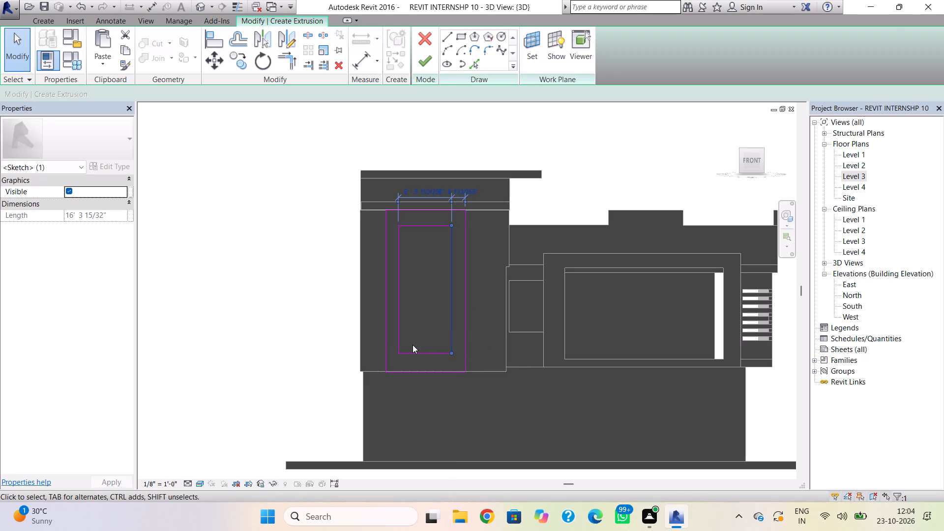
left_click(416, 351)
key("Down")
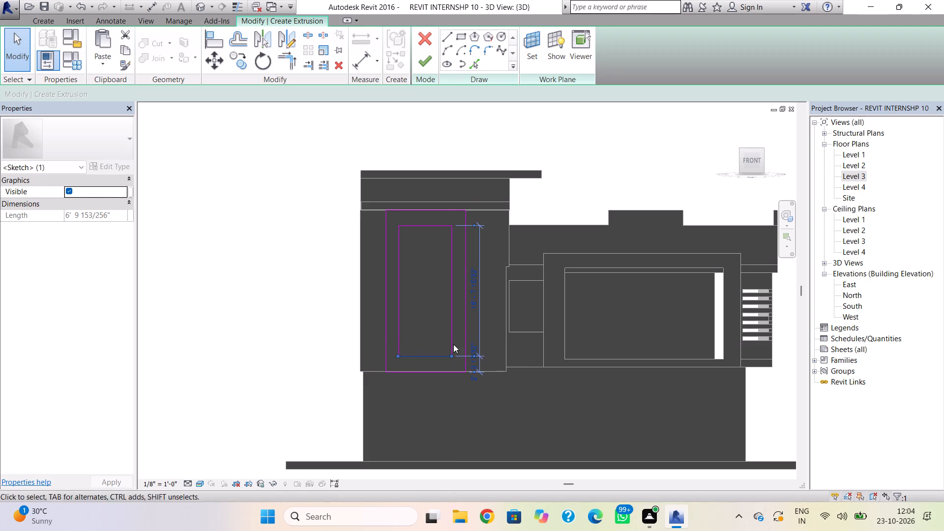
left_click(493, 321)
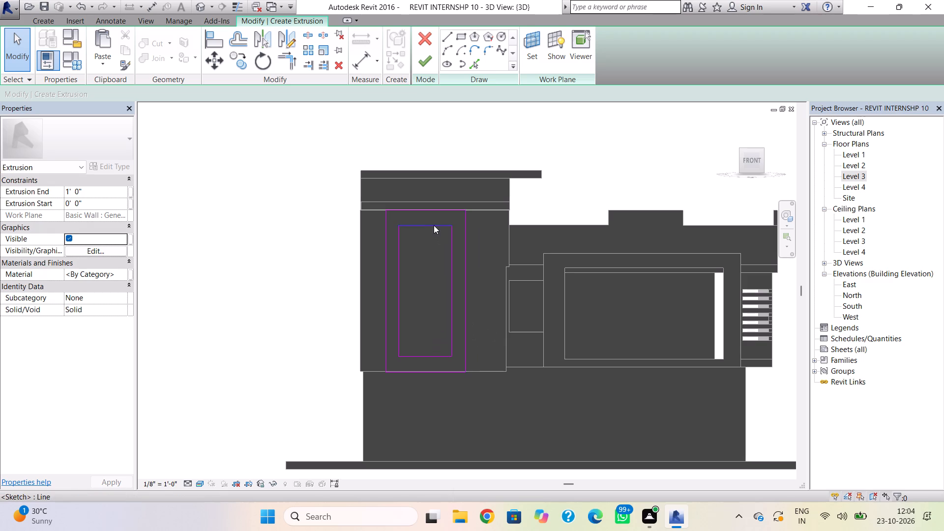
Shift the vertical sides of both rectangles toward the tower's left edge, narrowing the frame on the front face.
scroll(430, 213, "up", 1)
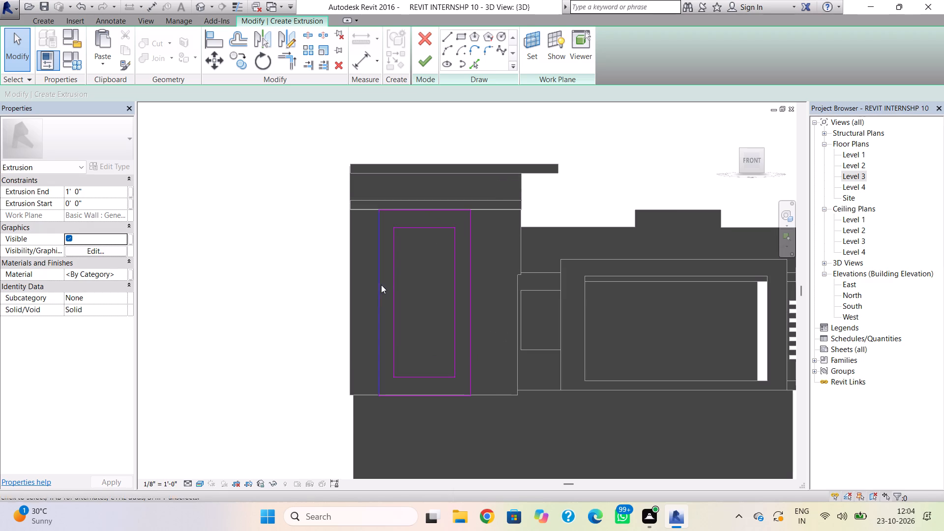
left_click(378, 287)
key("Left")
key("Left")
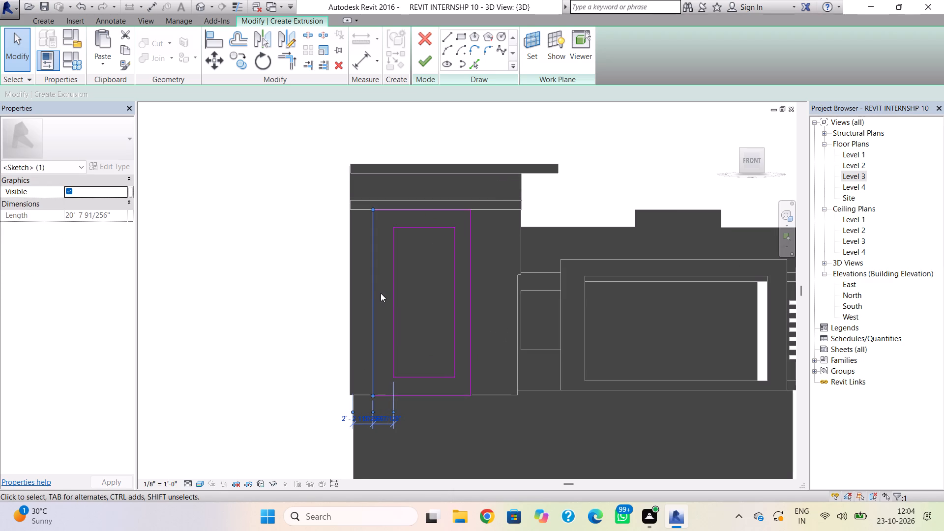
left_click(391, 289)
key("Left")
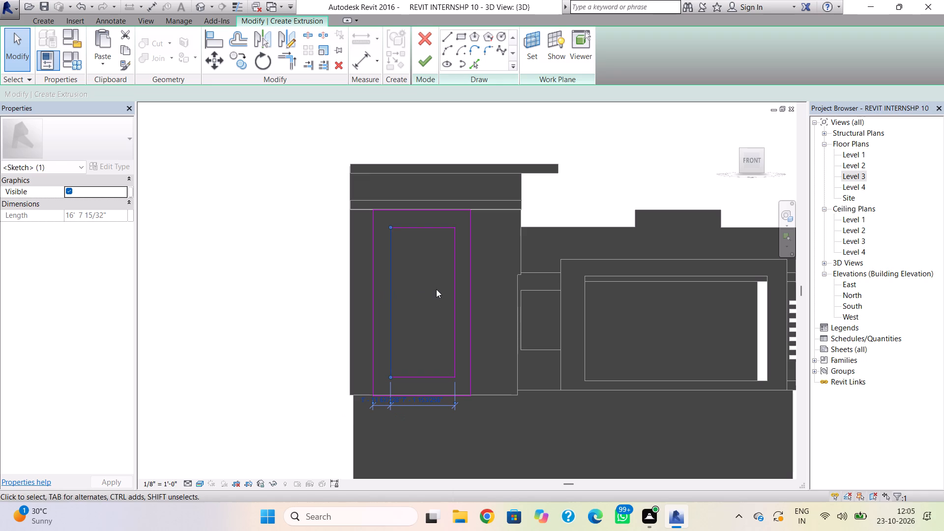
left_click(453, 287)
key("Left")
key("Left")
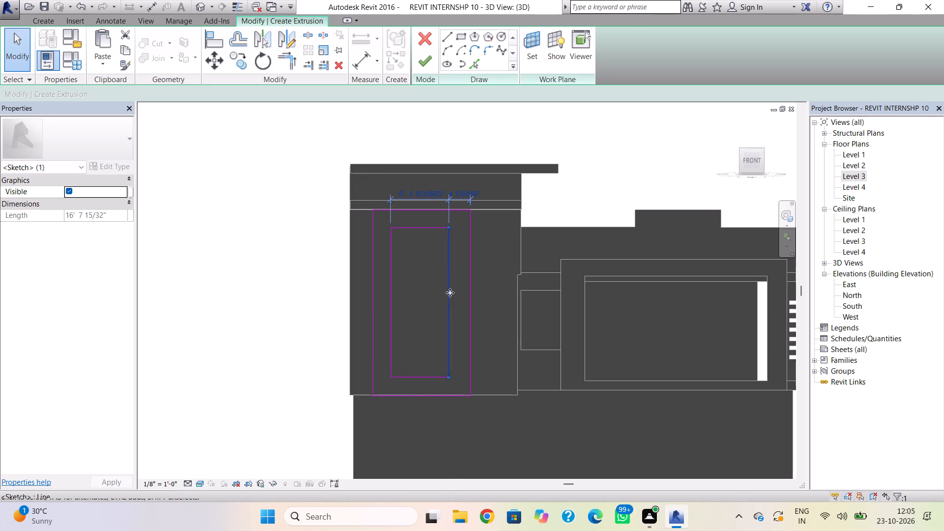
key("Left")
key("Left")
left_click(468, 293)
key("Left")
key("Left")
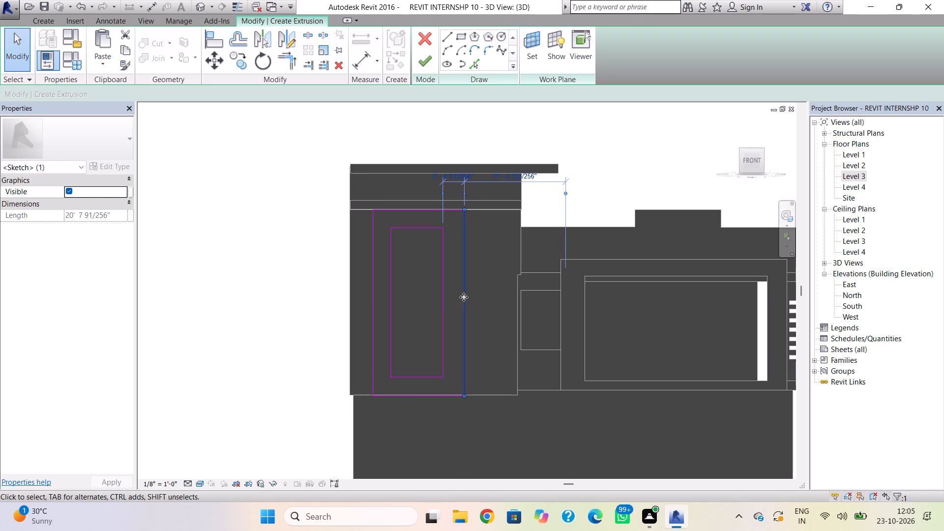
key("Left")
Fine-tune the inner rectangle's two vertical sides and the outer rectangle's right side slightly further toward the tower's left edge.
left_click(387, 305)
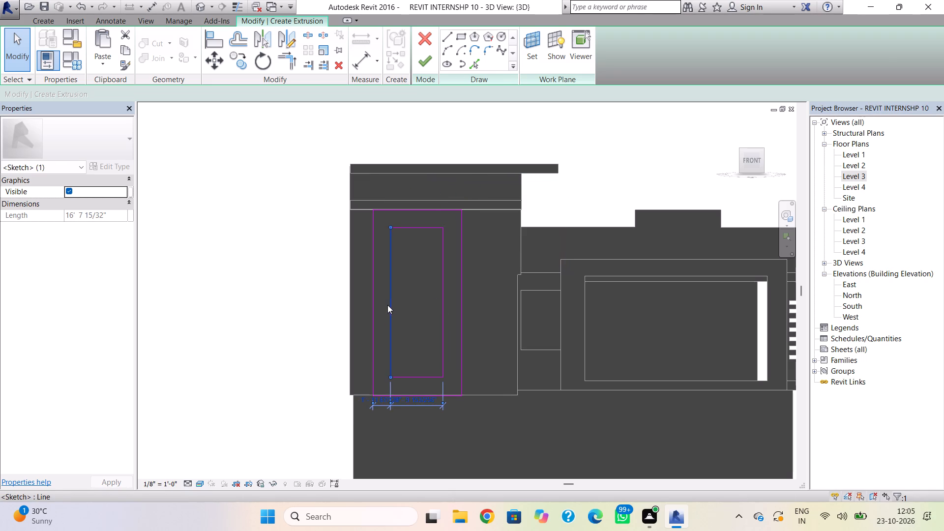
key("Left")
left_click(441, 294)
key("Left")
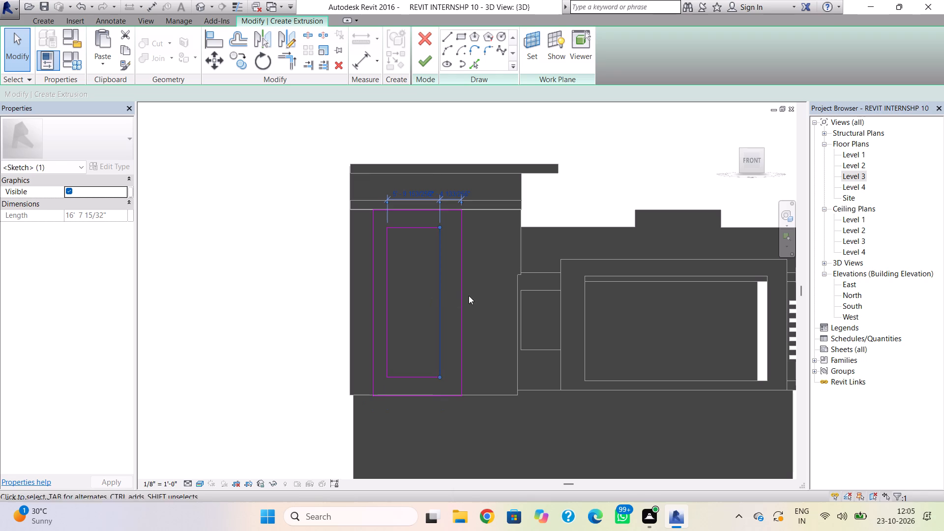
left_click(458, 300)
key("Left")
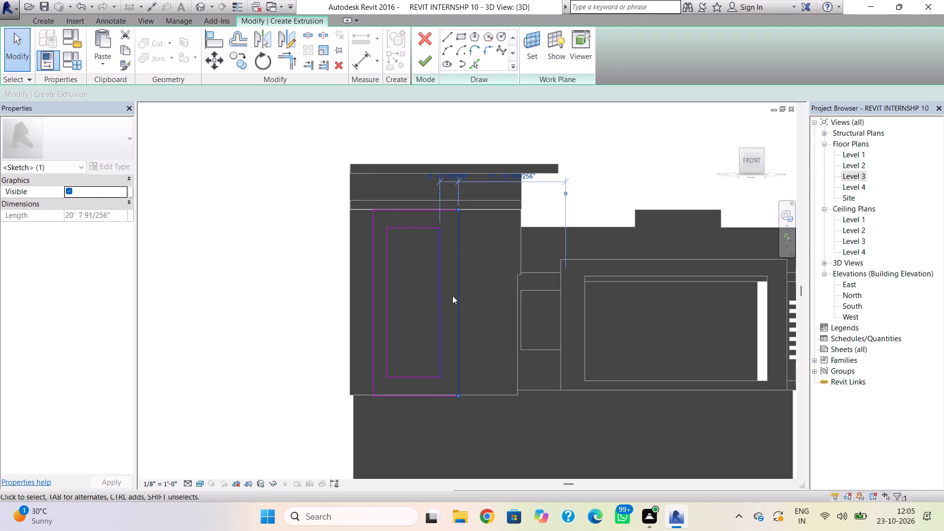
left_click(469, 228)
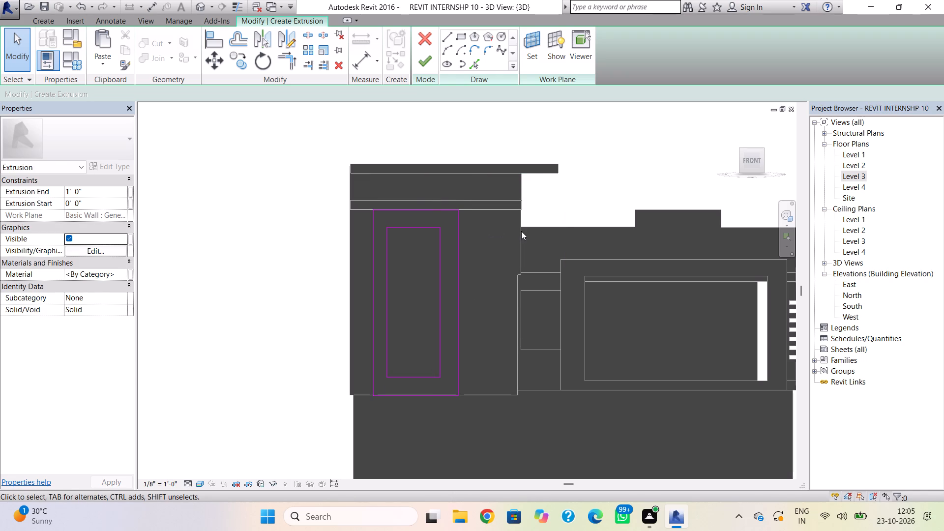
left_click(460, 265)
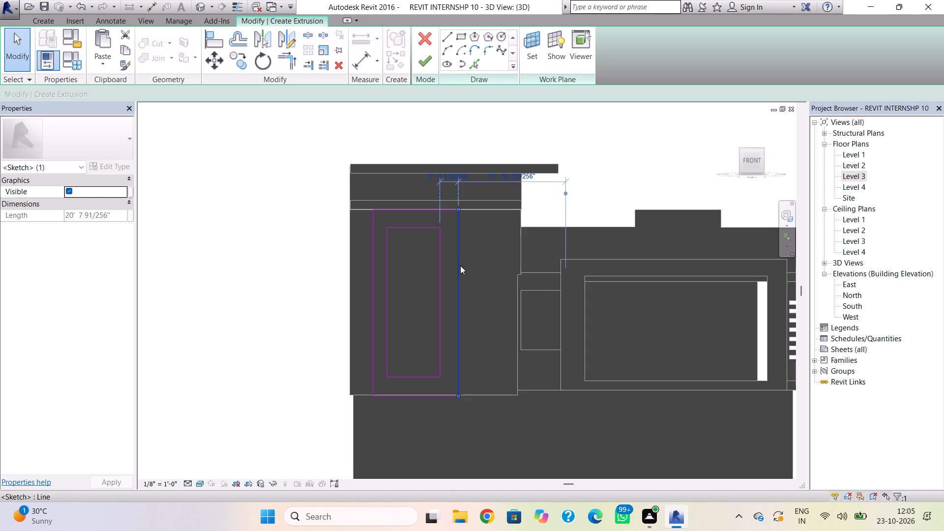
scroll(458, 272, "up", 5)
key("Left")
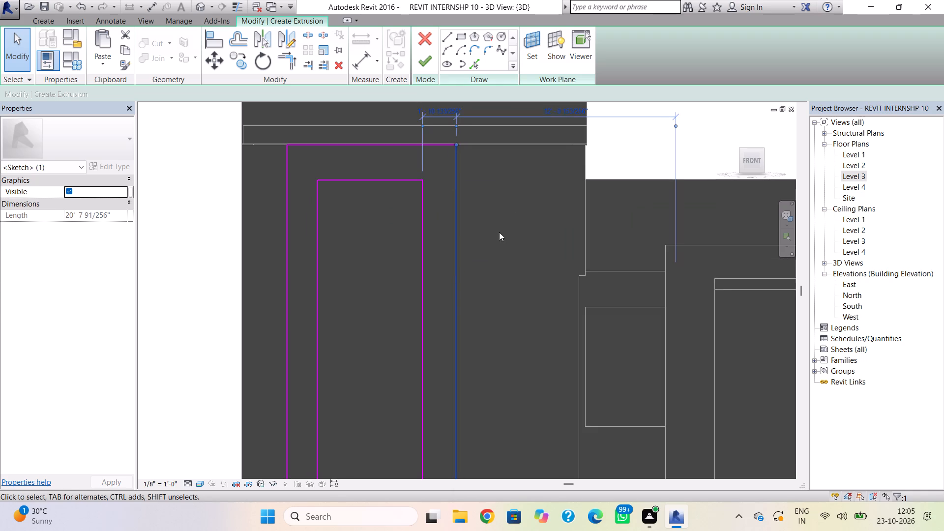
left_click(499, 232)
Finish the 1' 0" frame extrusion from the two nested rectangles and check how it projects from the tower wall.
left_click(427, 68)
scroll(474, 217, "down", 3)
middle_click_drag(474, 220, 478, 158)
left_click(484, 182)
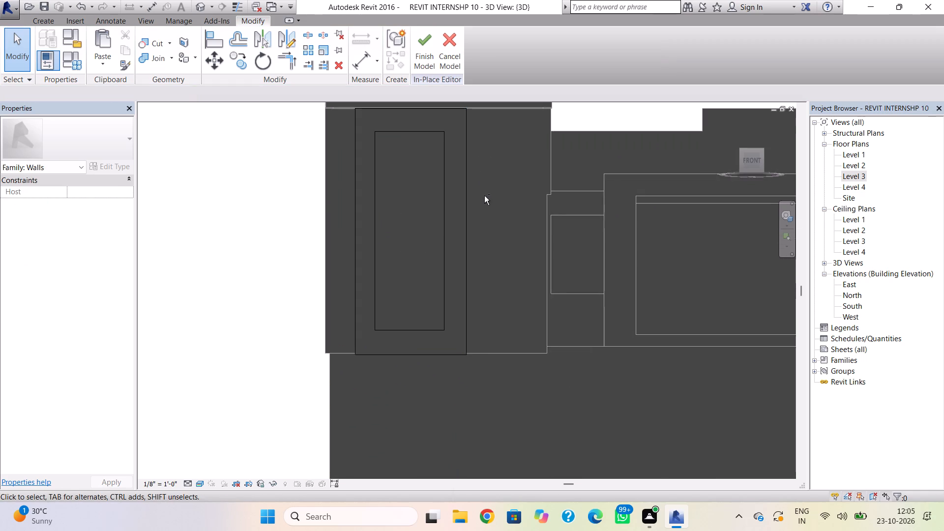
right_click_drag(494, 193, 506, 239, "shift")
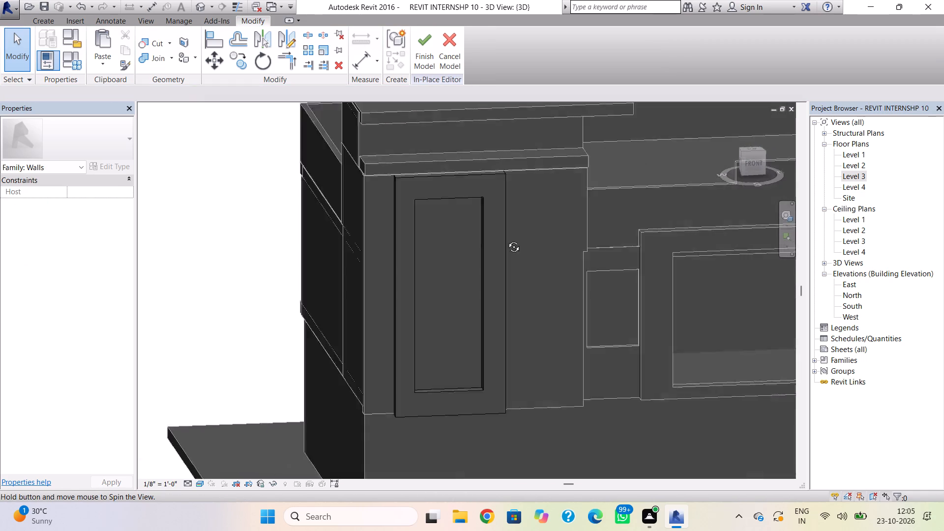
right_click_drag(506, 239, 495, 219, "shift")
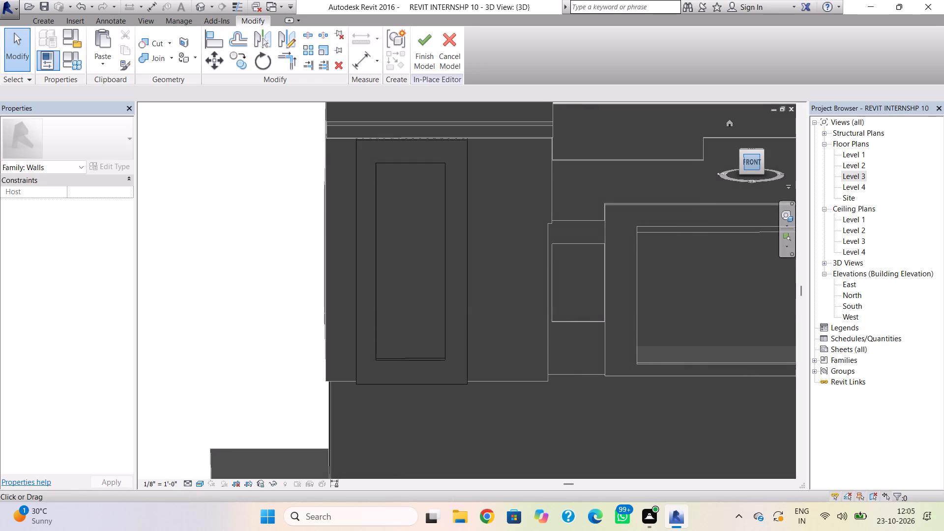
Face the building from the front and set the work plane by picking the stepped Generic - 6" parapet wall's face beside the tower.
left_click(753, 161)
scroll(414, 249, "up", 3)
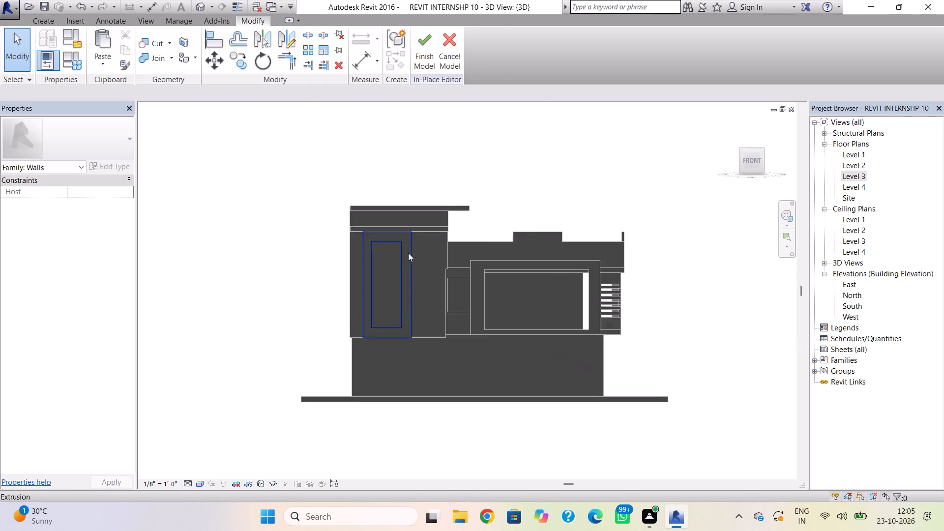
scroll(408, 253, "up", 5)
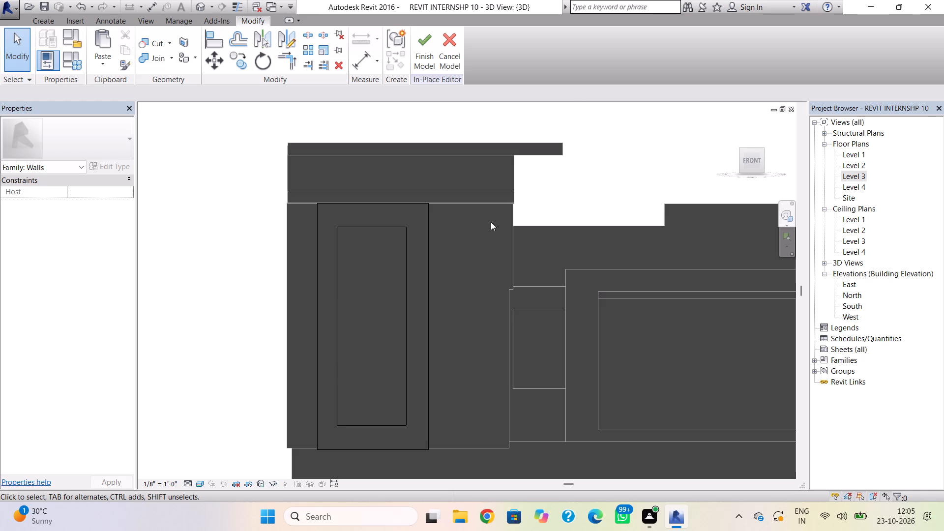
left_click(39, 21)
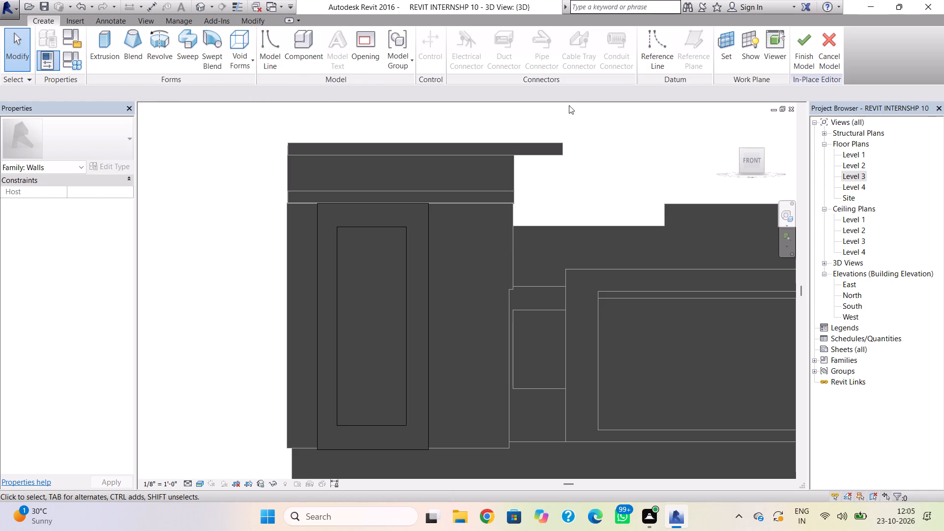
middle_click_drag(679, 112, 508, 93)
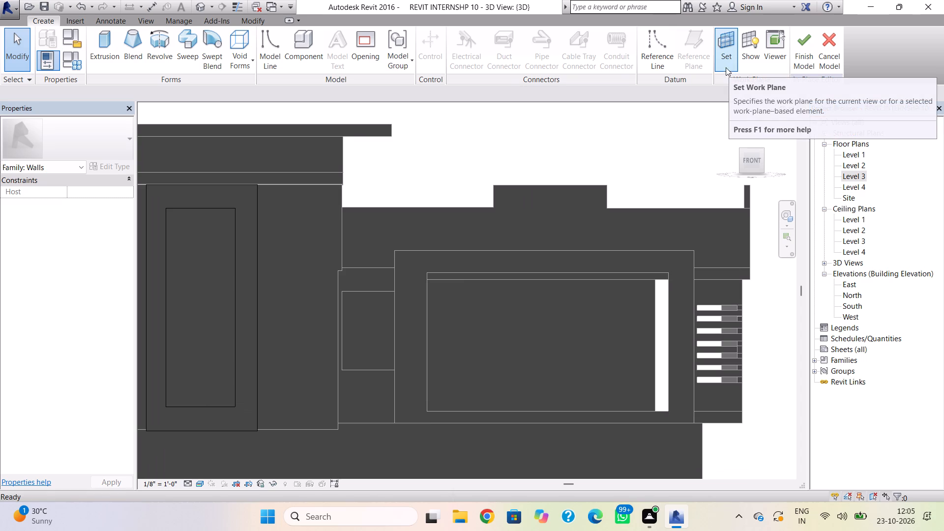
left_click(727, 53)
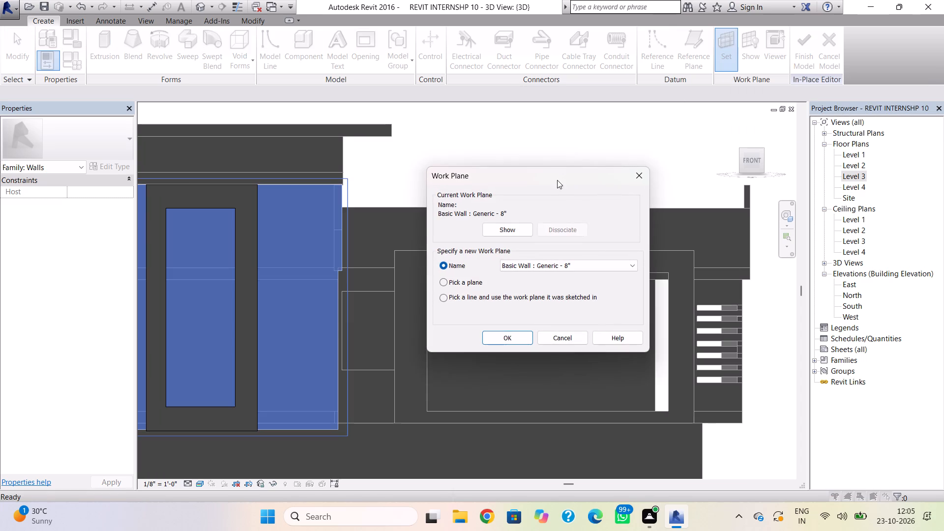
left_click(442, 281)
left_click(500, 332)
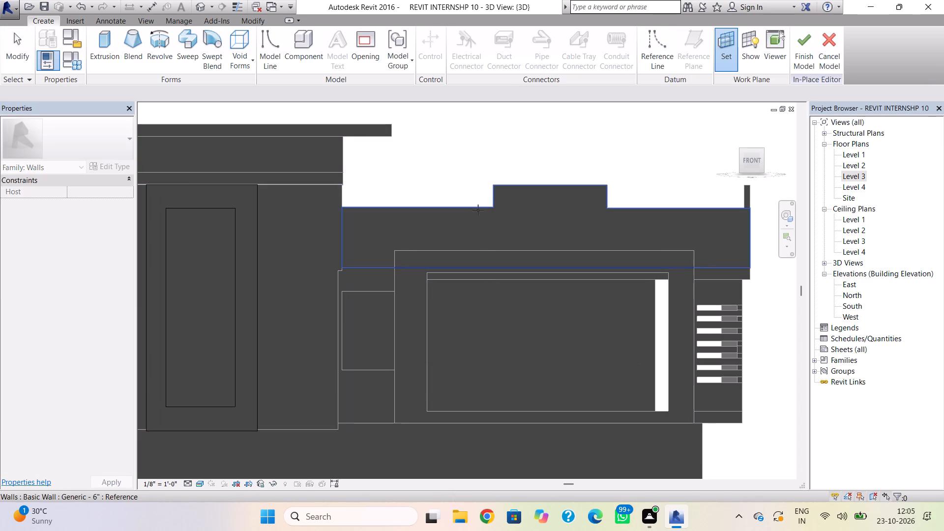
left_click(508, 187)
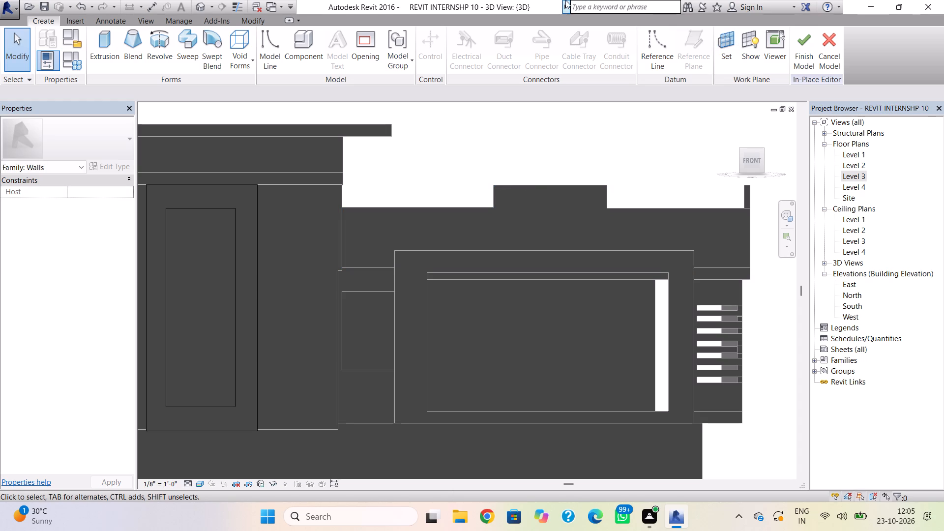
Start an extrusion and trace the parapet's stepped top edge from the tower, over the raised middle, to the far 12' 0" run.
left_click(112, 48)
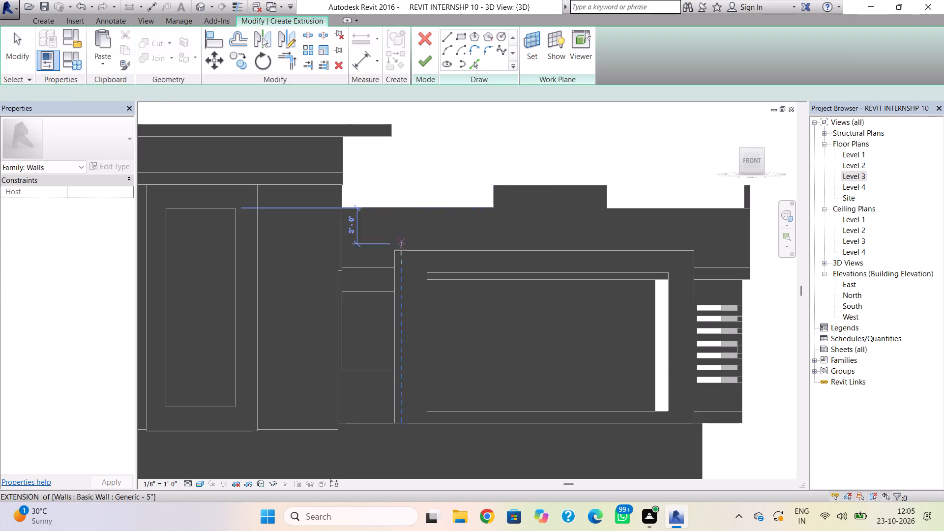
left_click_drag(341, 206, 346, 206)
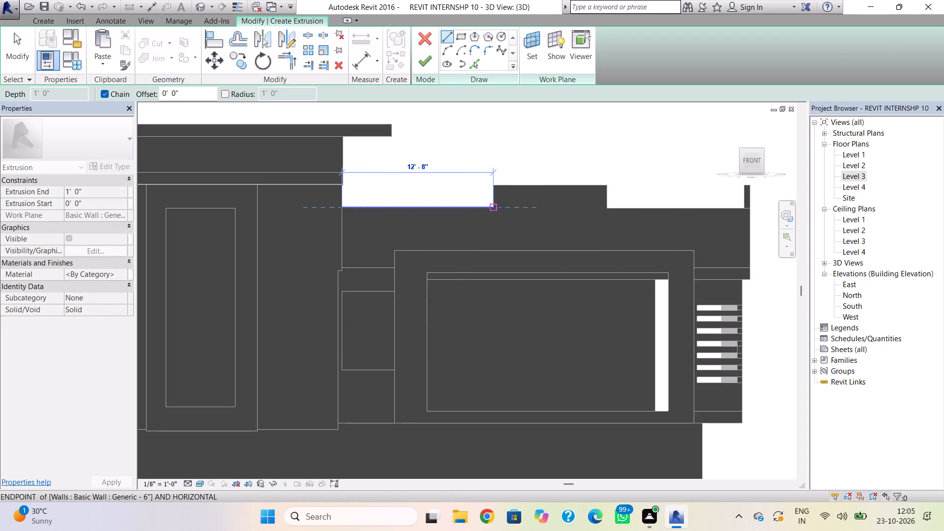
left_click(498, 211)
left_click(497, 187)
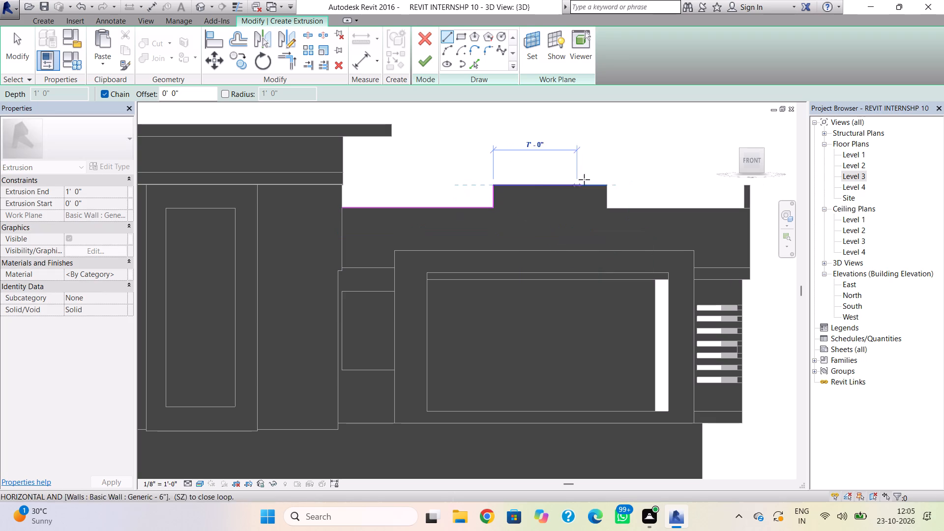
left_click(607, 183)
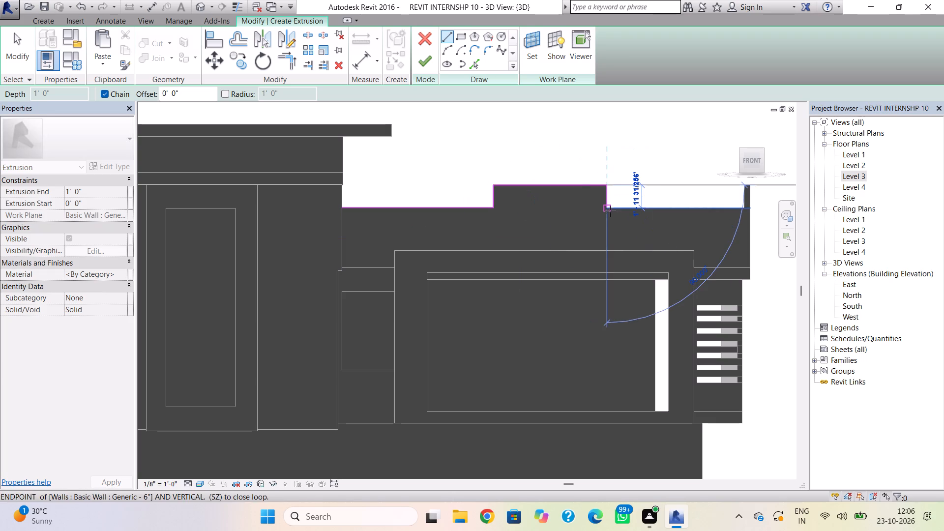
left_click(610, 211)
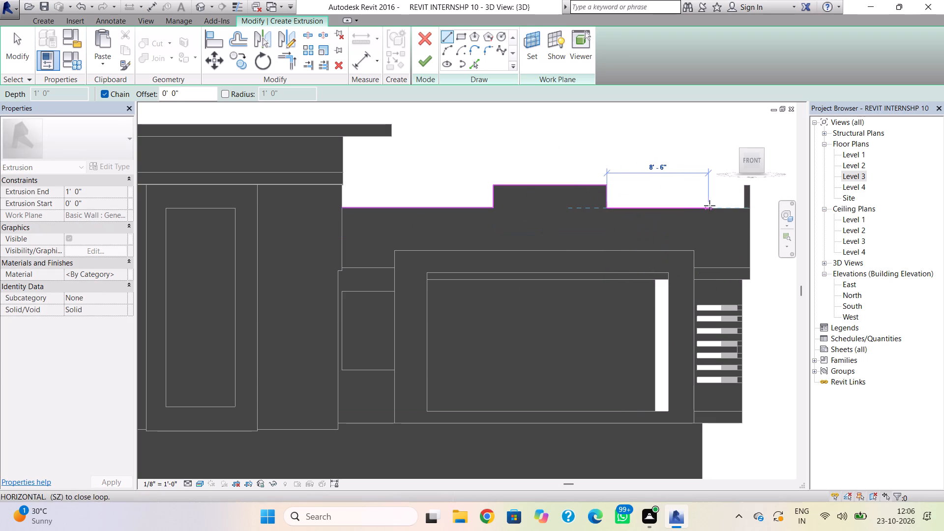
left_click(750, 207)
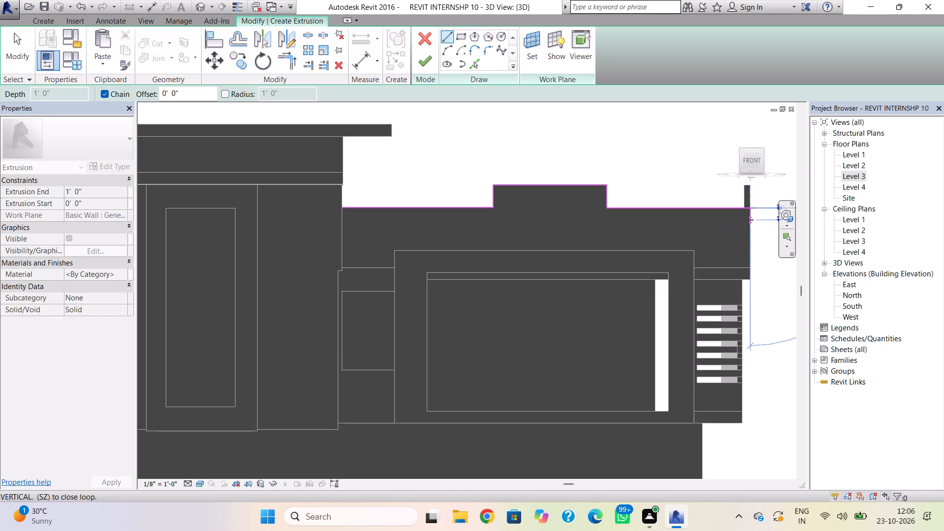
Draw a short line down the parapet's far end and a 12' 0" lower line back beneath the top edge, then raise that line slightly.
left_click(748, 220)
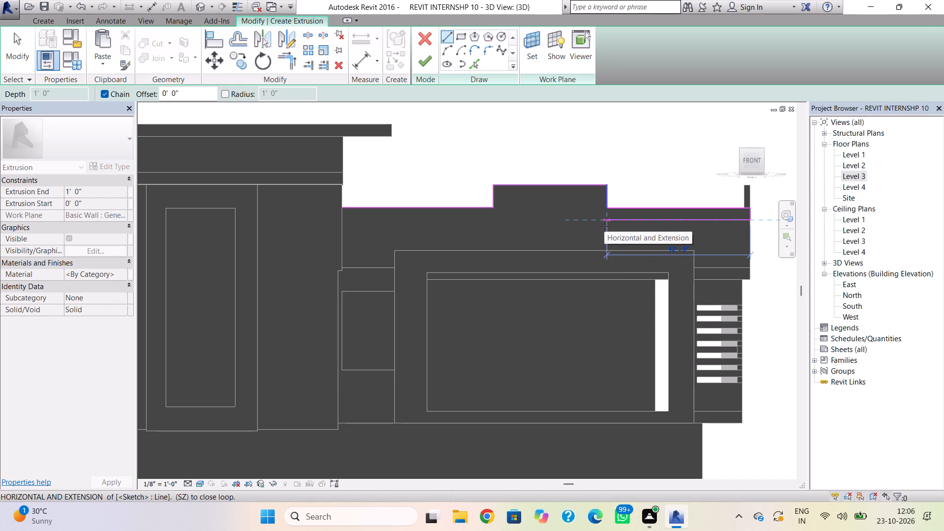
left_click(604, 226)
key("Escape")
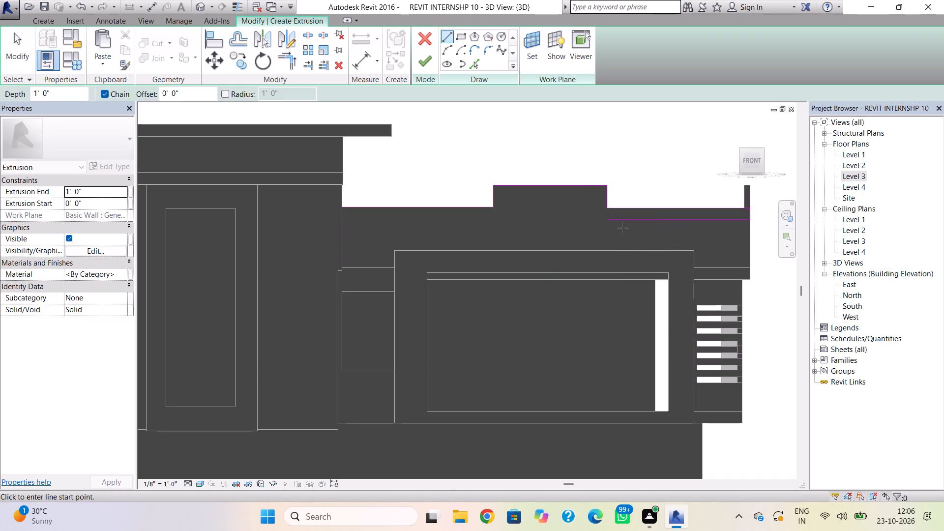
key("Escape")
left_click(625, 222)
key("Up")
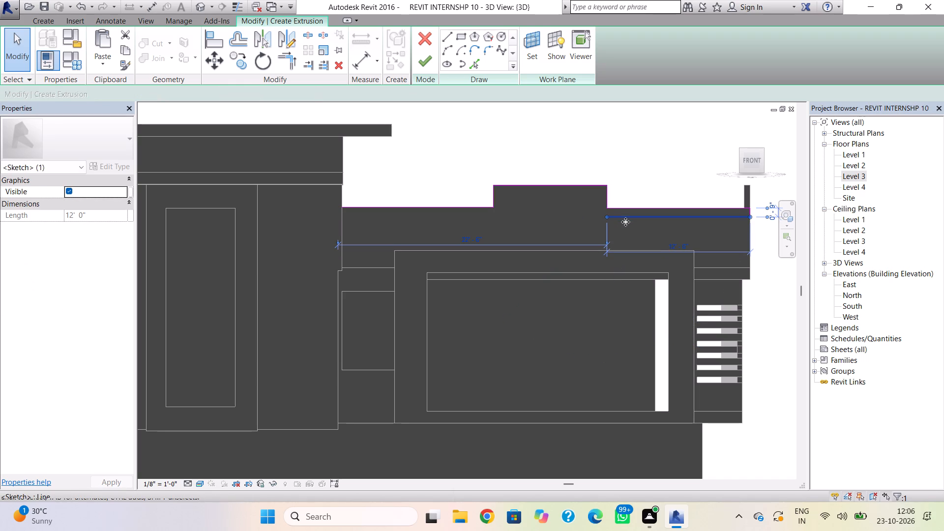
Draw a vertical line from the inner end of the far run's lower line down to the wall edge below.
left_click(449, 39)
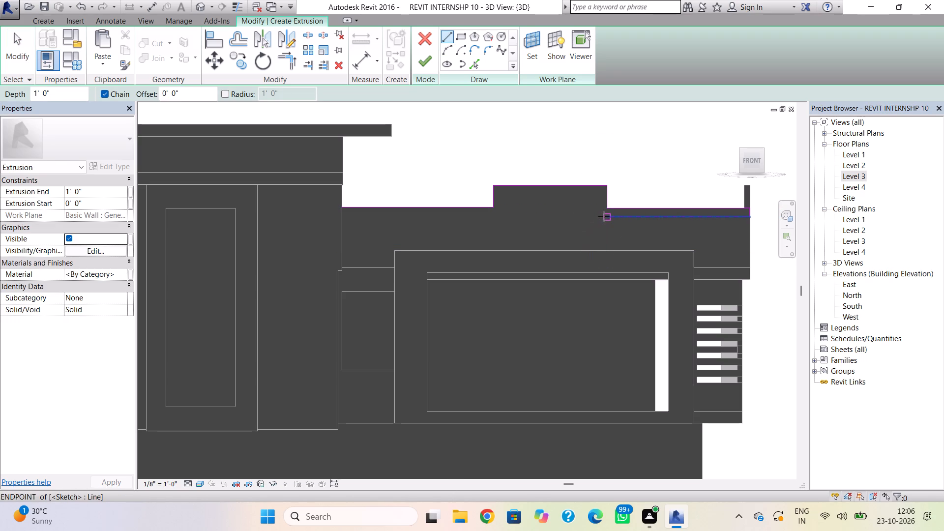
left_click(604, 216)
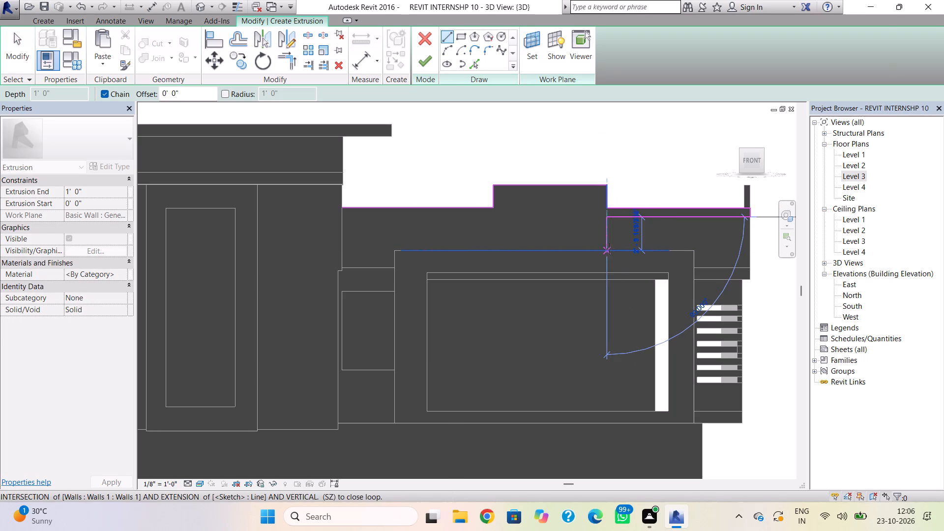
left_click(609, 248)
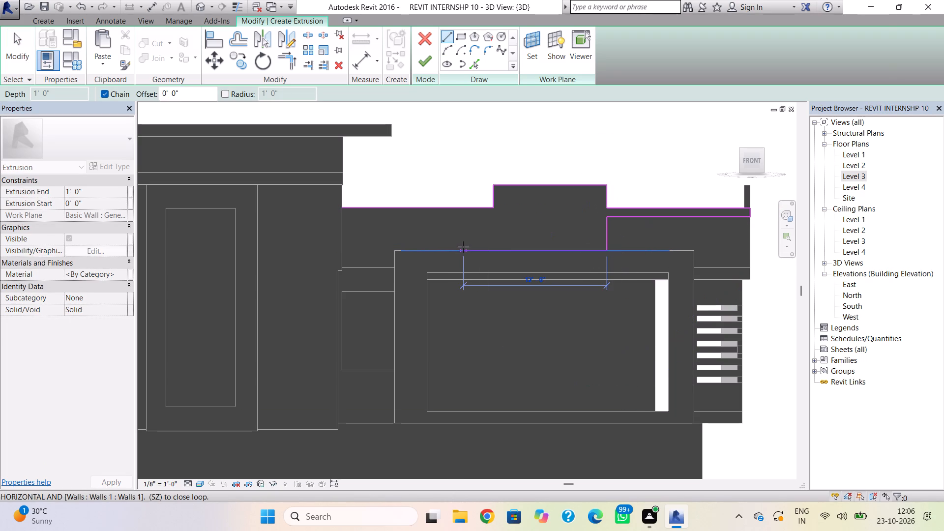
key("Escape")
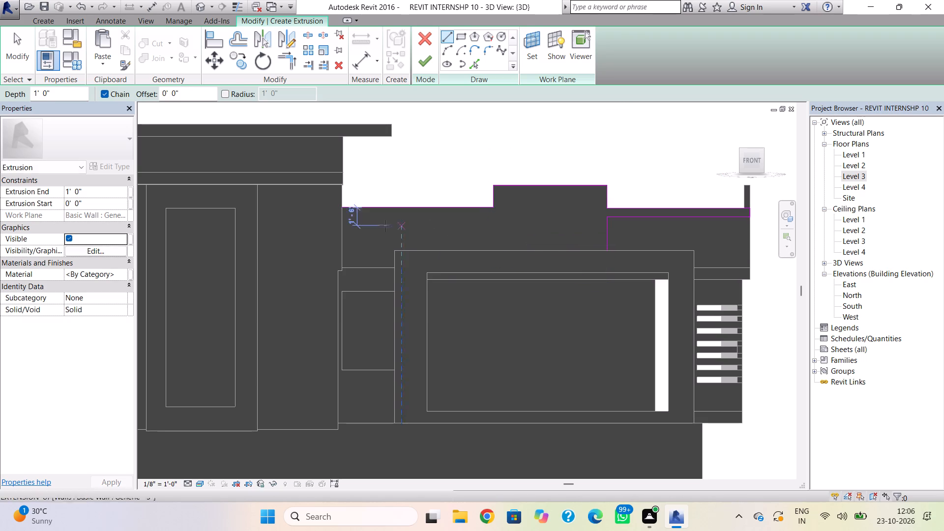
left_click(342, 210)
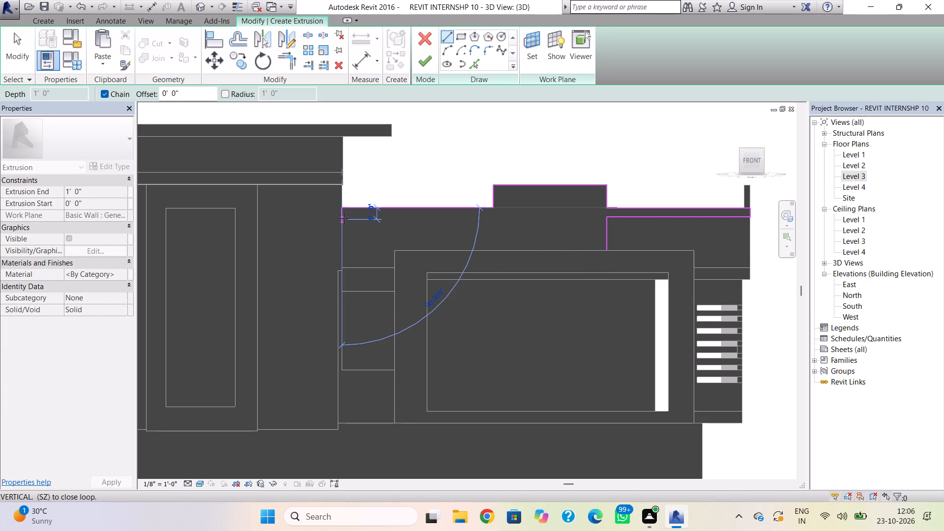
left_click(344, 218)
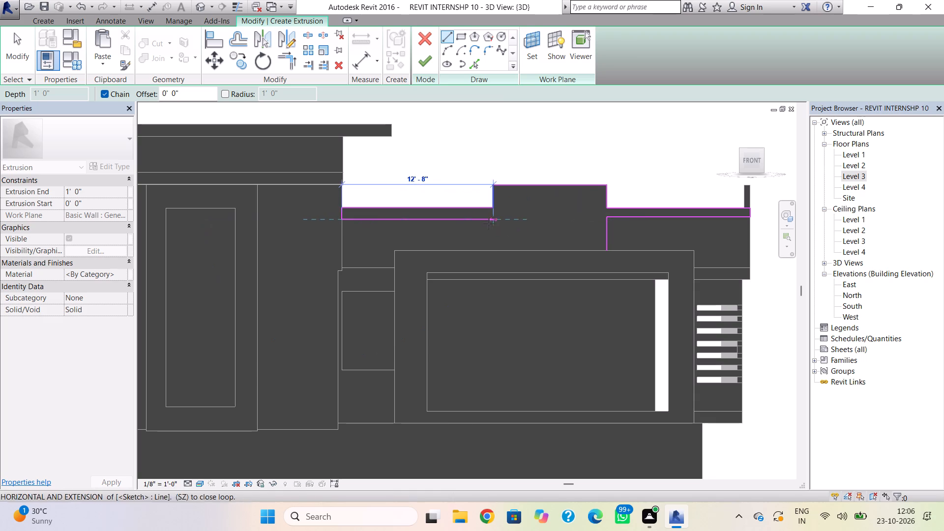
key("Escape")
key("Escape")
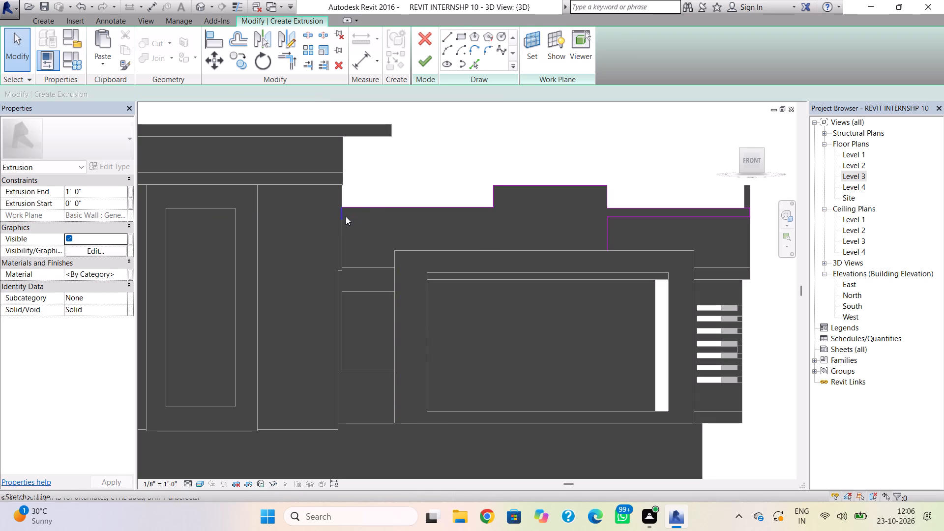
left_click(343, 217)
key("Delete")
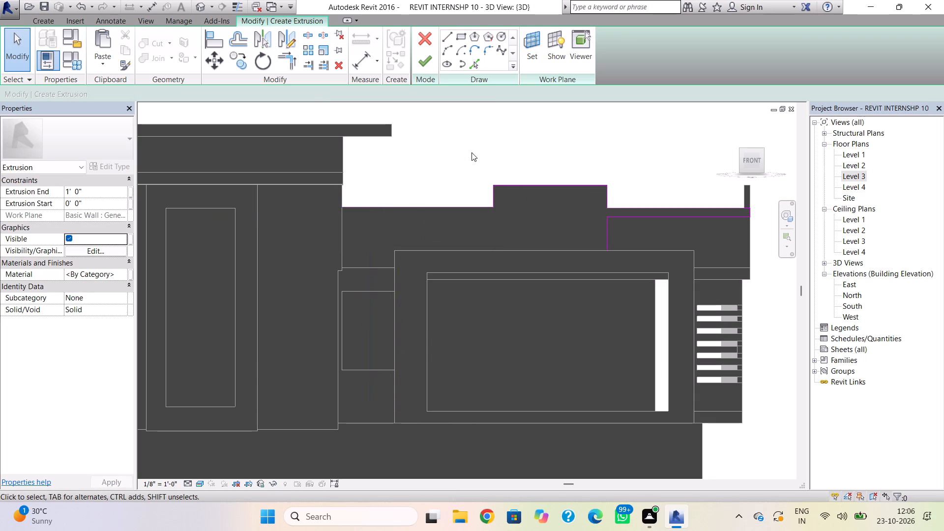
Draw the tower-side band's short end, its lower line level with the far run up to the raised middle, and a vertical line down to the wall edge.
left_click(449, 35)
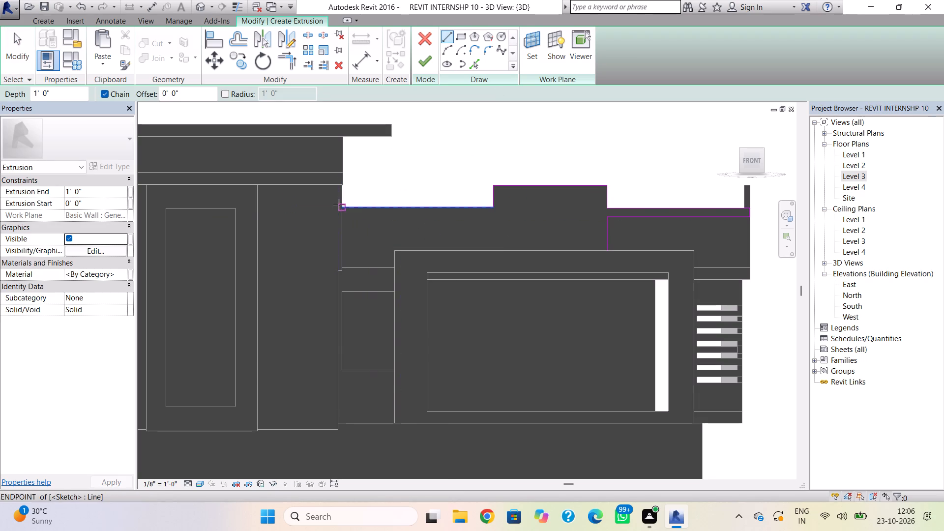
left_click(339, 206)
left_click(342, 220)
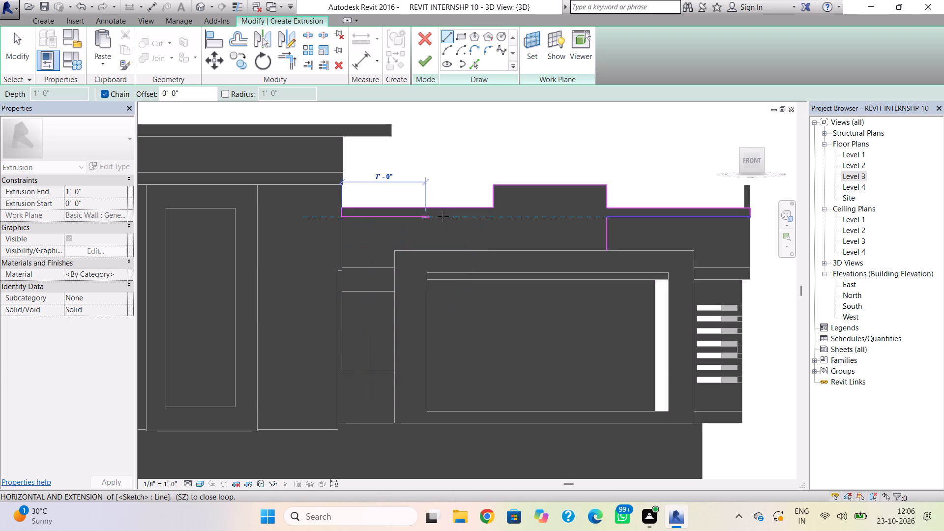
left_click(490, 216)
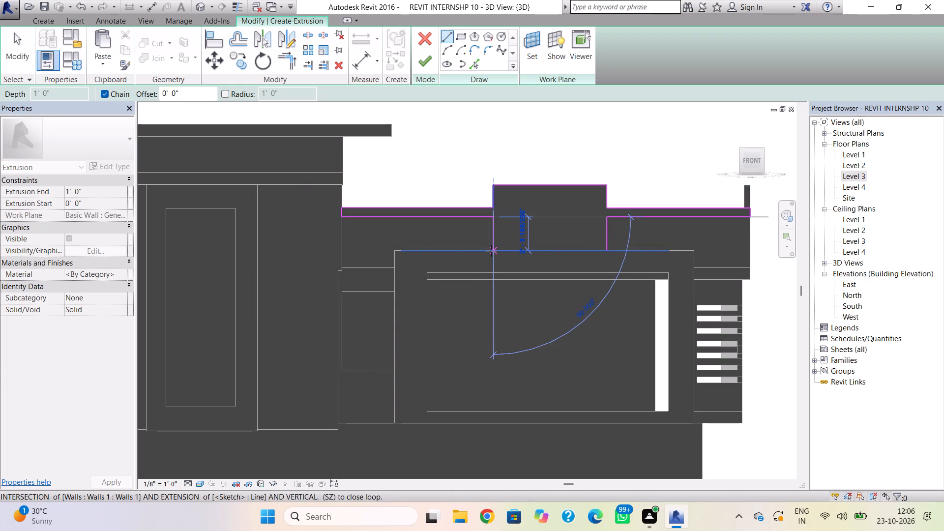
left_click(491, 251)
key("Escape")
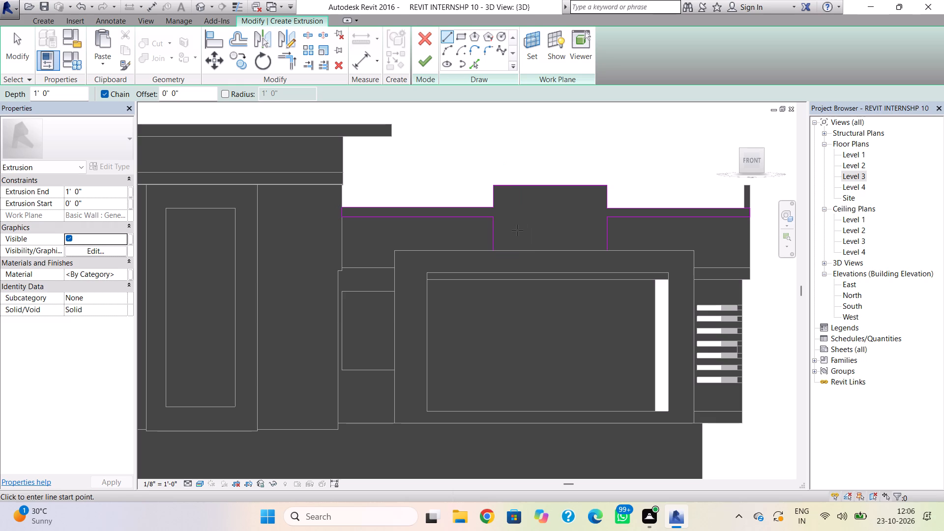
Sketch the raised middle's inner outline, 8' 0" wide, and close the feet of both legs along the wall edge below.
left_click(501, 249)
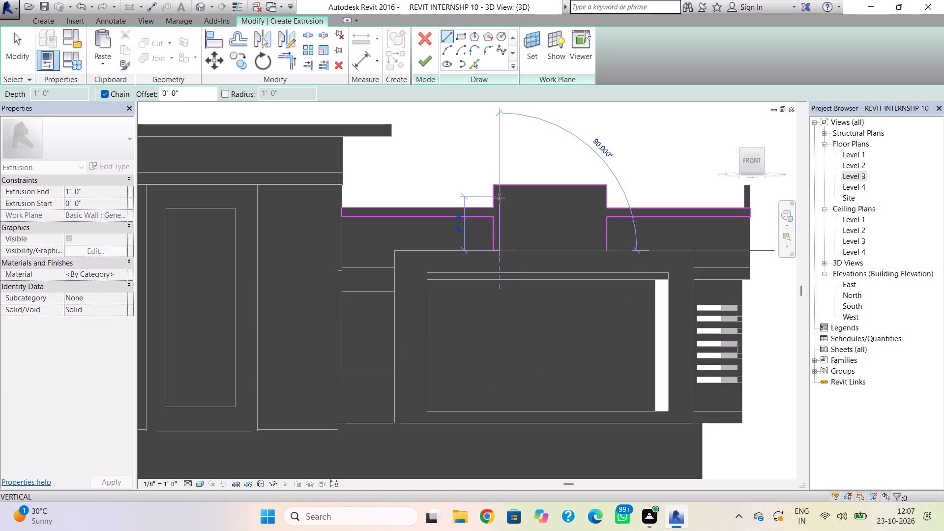
left_click(500, 196)
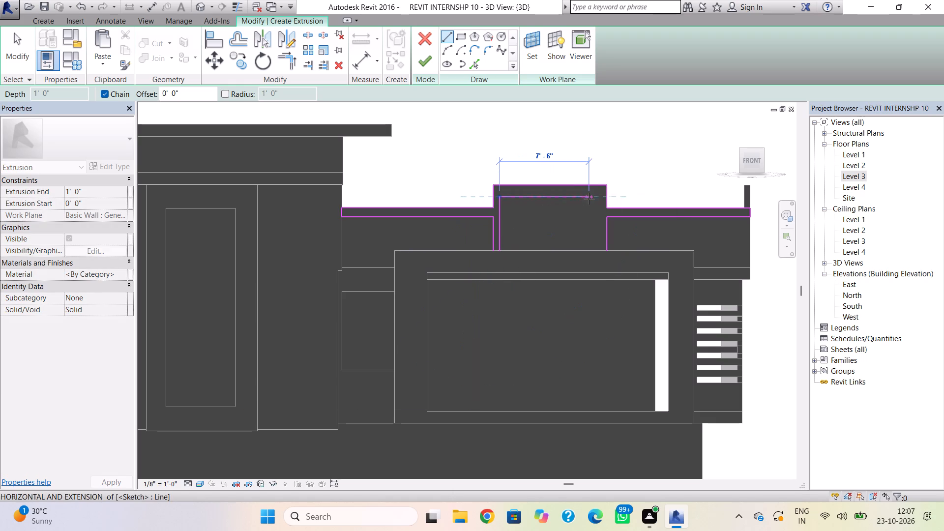
left_click(595, 199)
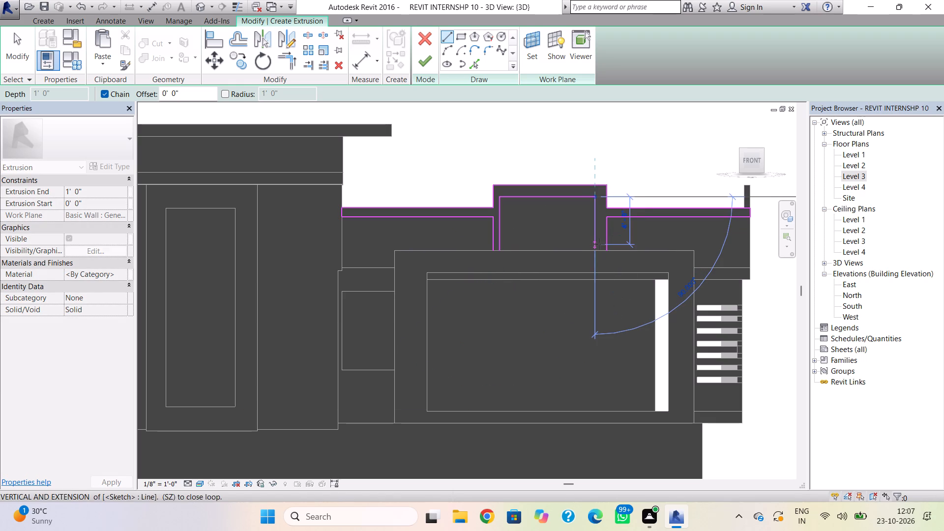
left_click(599, 249)
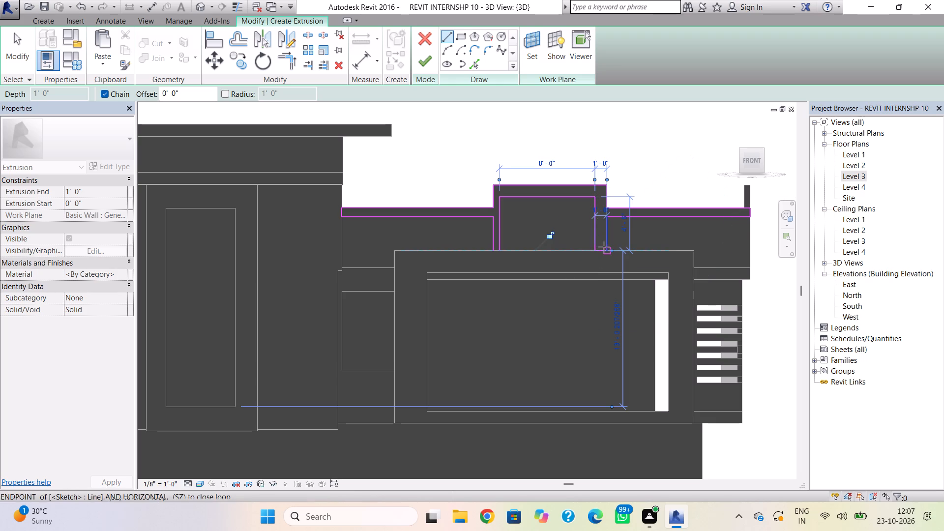
left_click(604, 247)
left_click(495, 250)
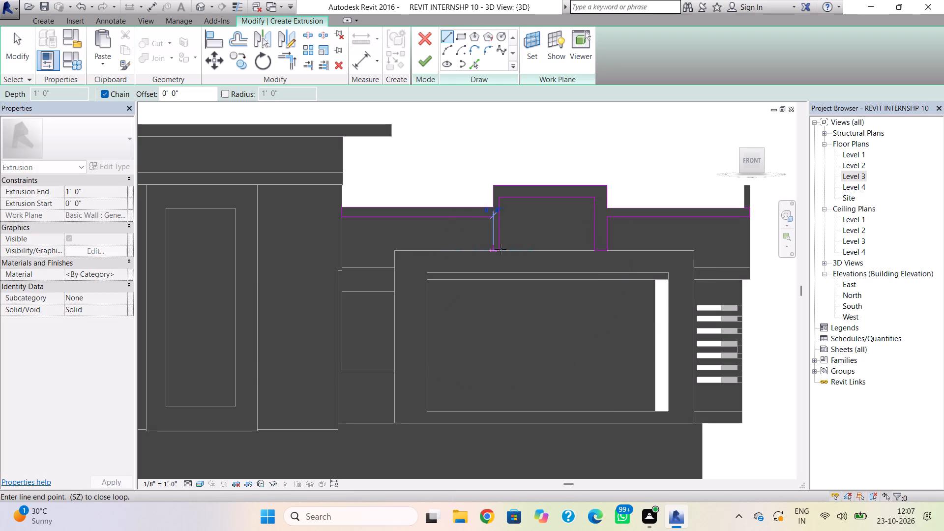
left_click(502, 249)
key("Escape")
key("Escape")
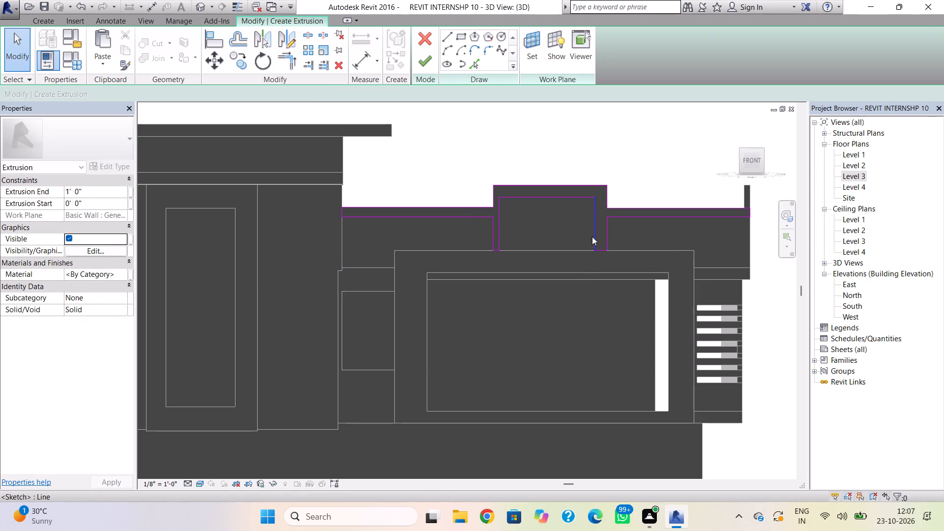
Nudge the raised middle's two inner vertical lines away from the tower, narrowing the far leg to 0' 9".
left_click(592, 236)
key("Right")
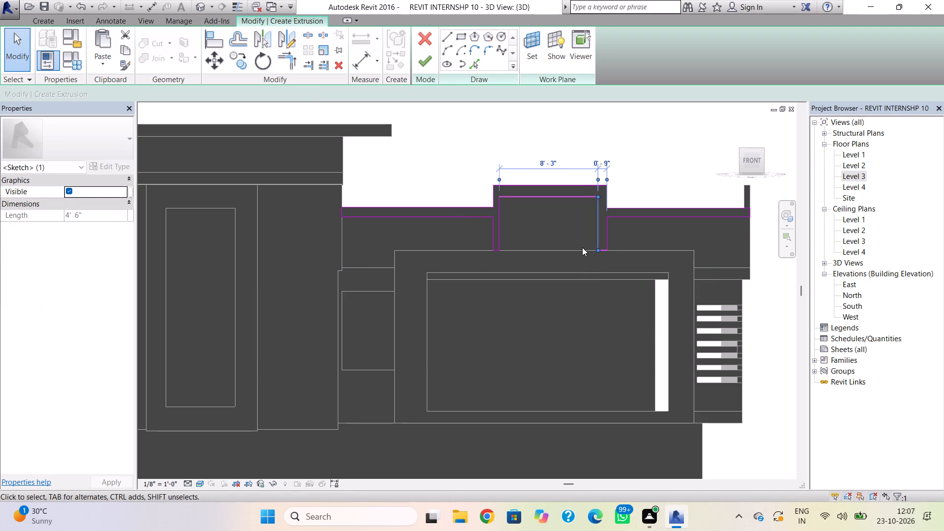
left_click(497, 228)
key("Right")
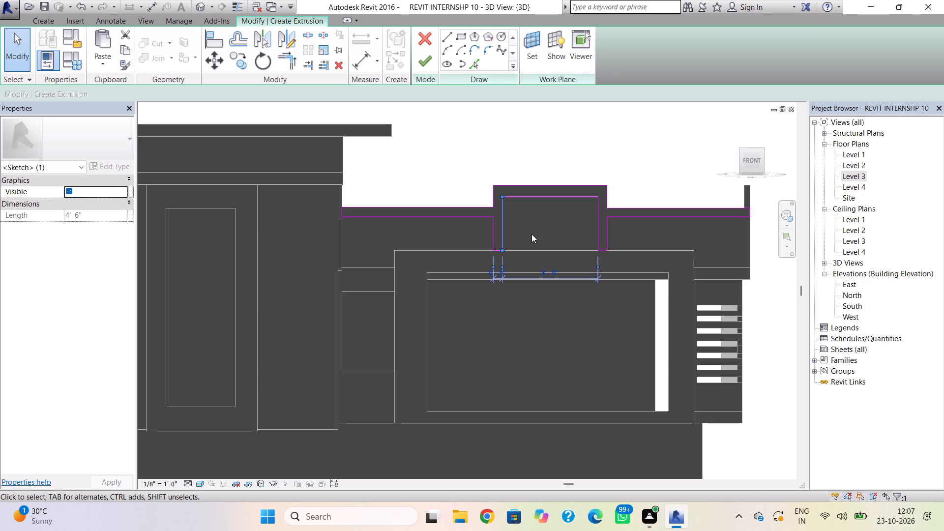
left_click(595, 147)
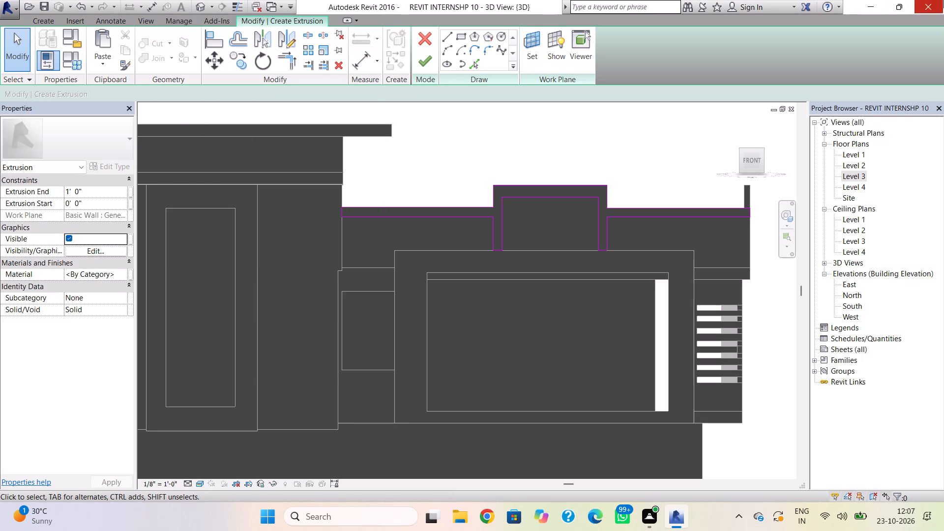
Finish the parapet band extrusion at 1' 0" depth and check it from an angled view.
left_click(430, 58)
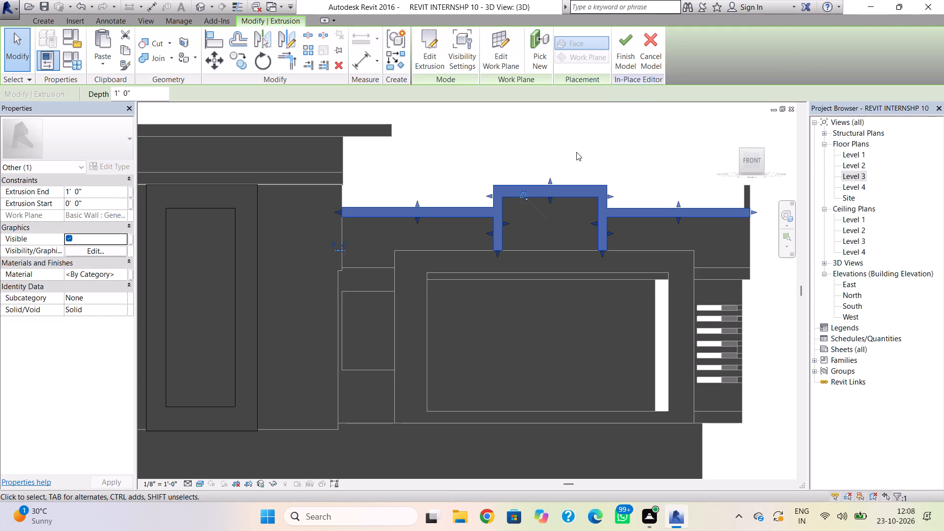
key("Escape")
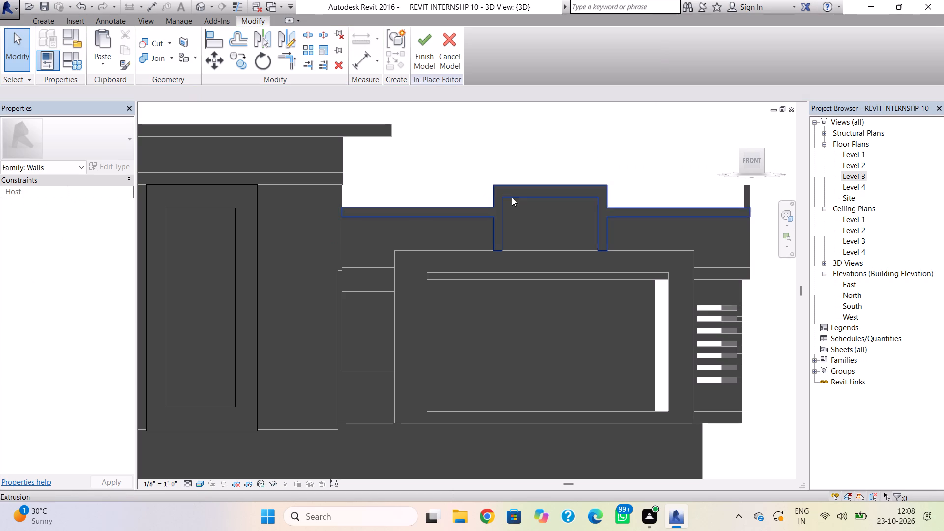
right_click_drag(535, 214, 525, 277, "shift")
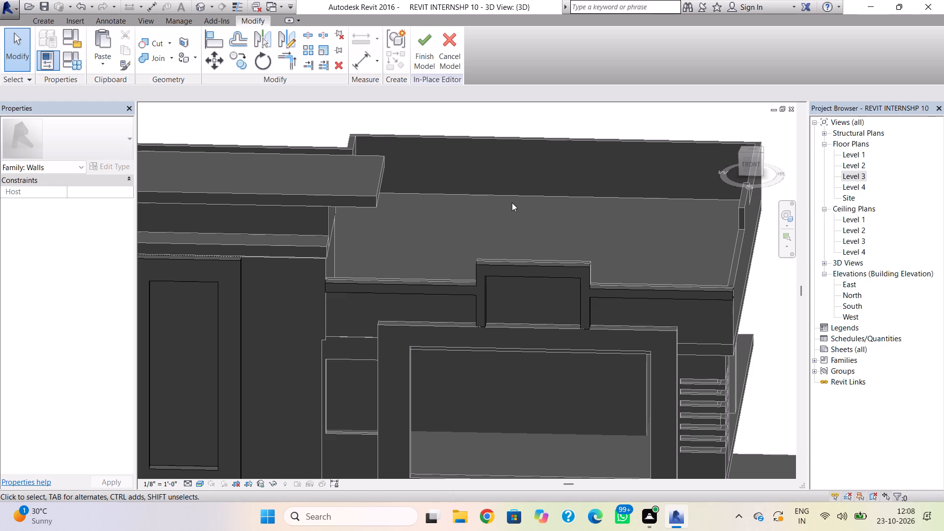
Start another extrusion and sketch an 8' 0" wide rectangle inside the raised middle, from its inner top corner to the side bands' lower edge level.
left_click(51, 20)
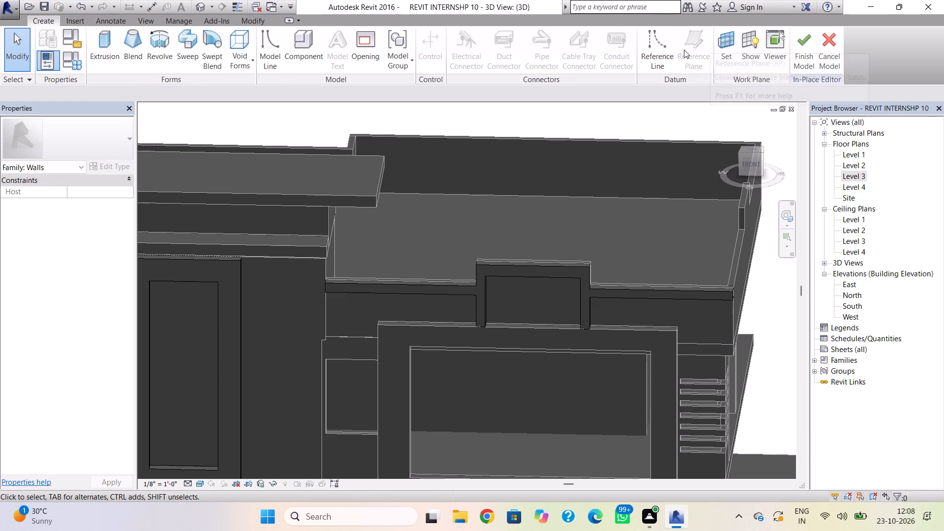
left_click(112, 49)
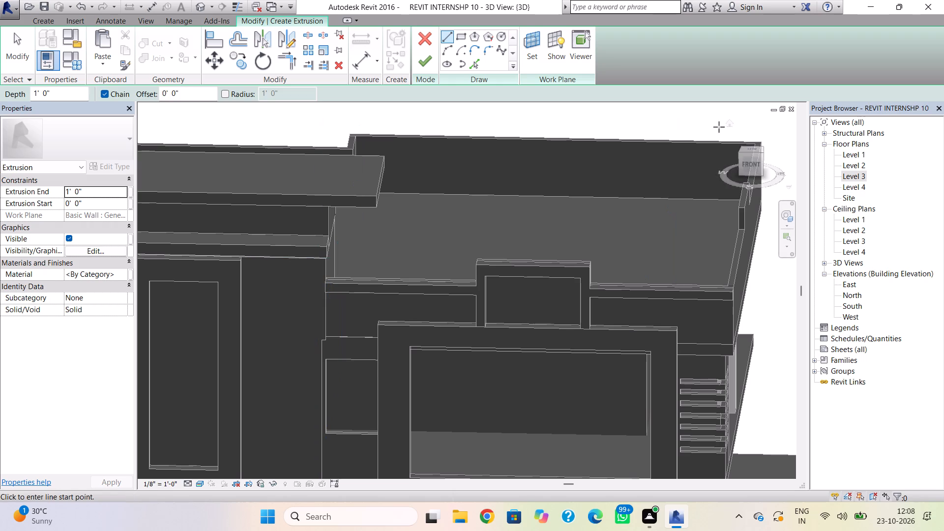
left_click(749, 167)
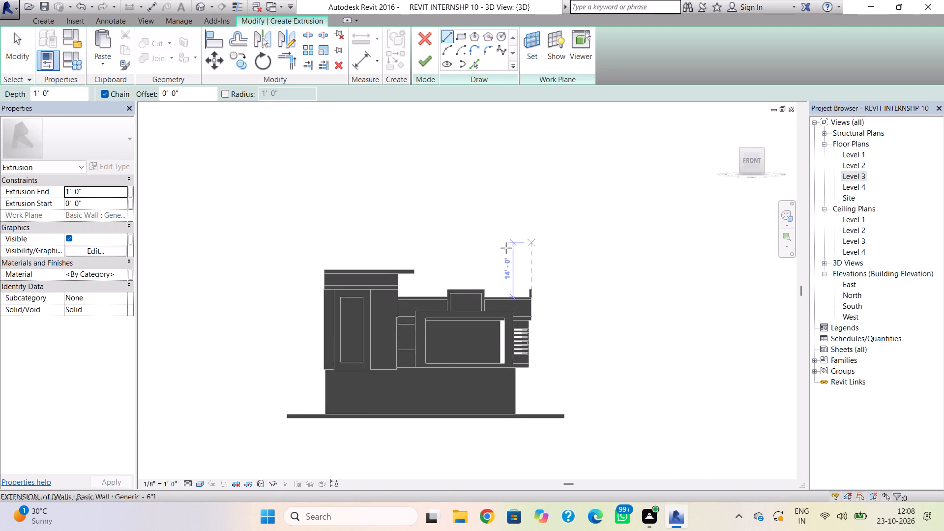
scroll(434, 267, "up", 5)
scroll(538, 265, "up", 3)
middle_click_drag(532, 235, 515, 322)
scroll(505, 294, "up", 5)
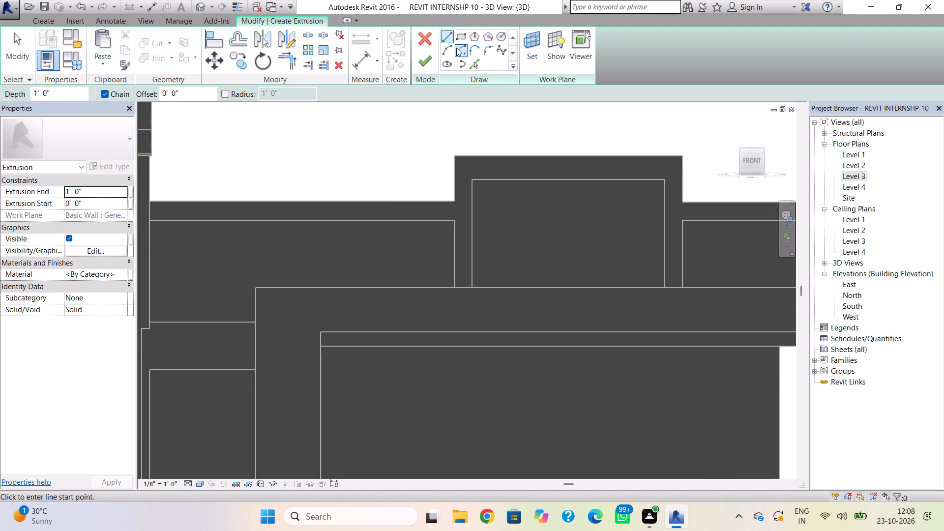
left_click(460, 33)
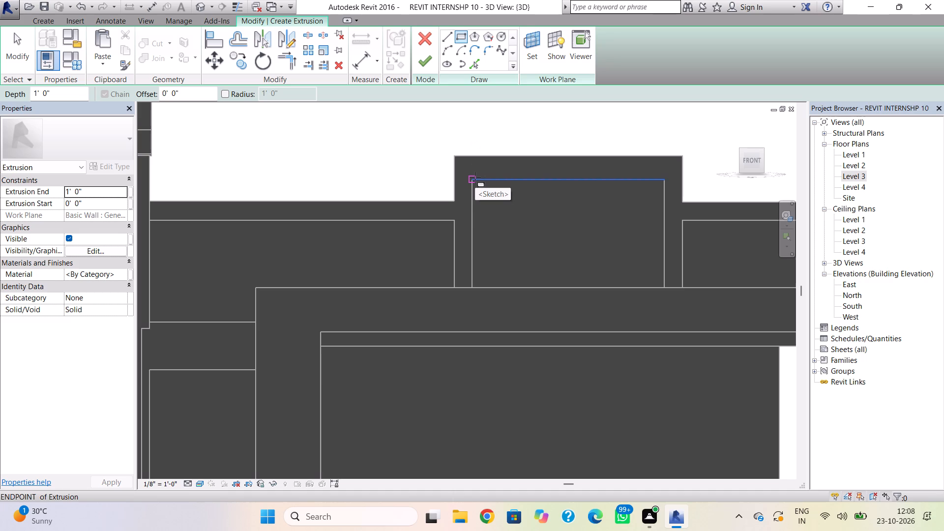
left_click(475, 177)
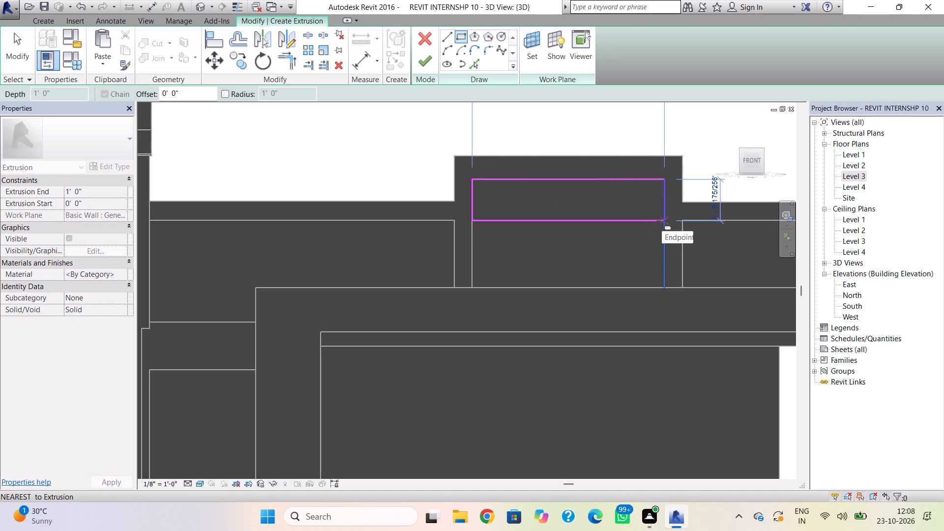
left_click(662, 221)
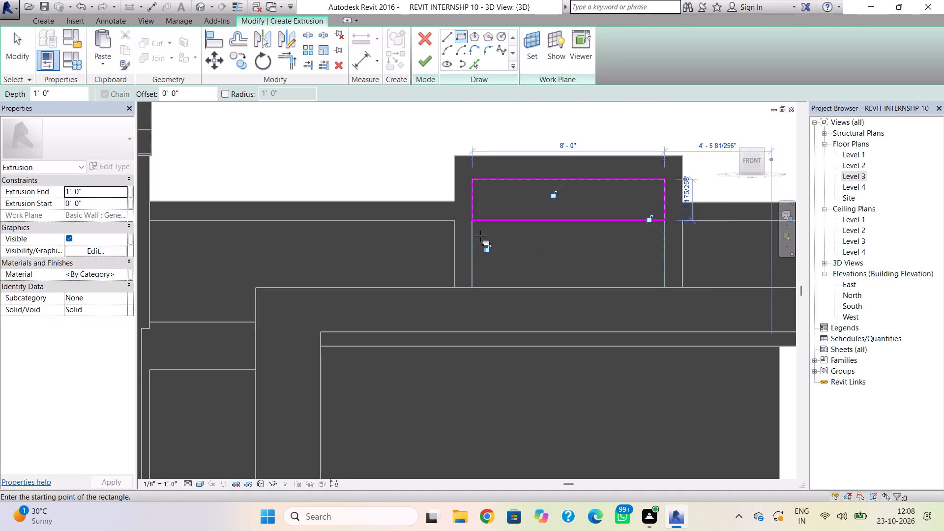
Add a narrower rectangle beneath it on the tower side, reaching the wall edge below, and delete its top line overlapping the wide rectangle.
left_click(475, 222)
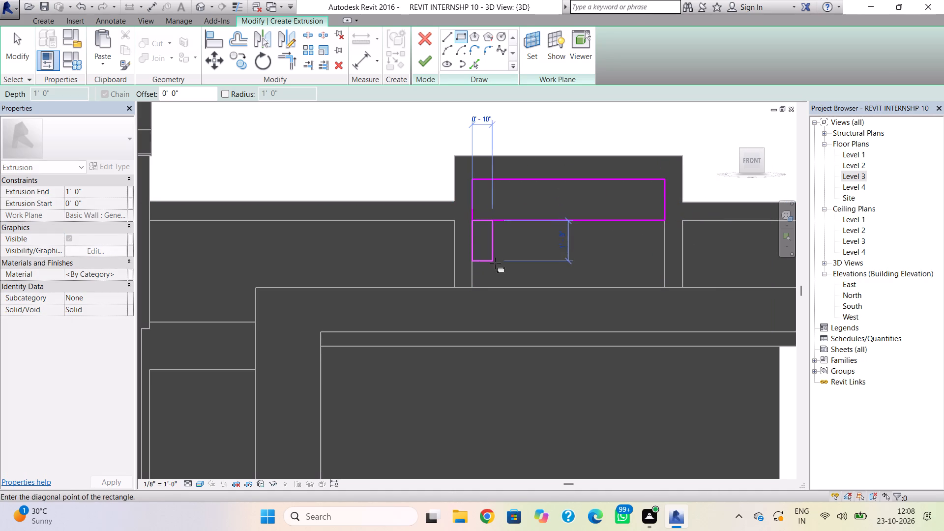
left_click(521, 286)
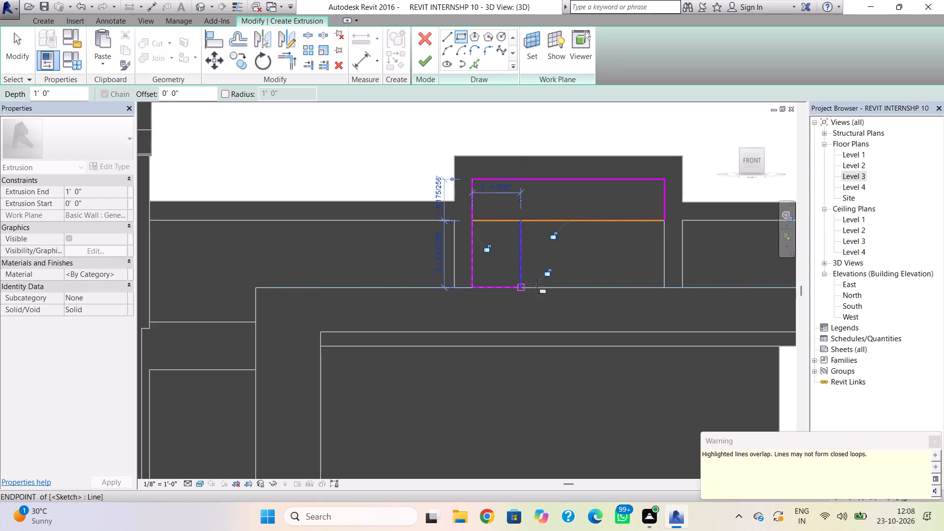
key("Escape")
key("Escape")
left_click(503, 224)
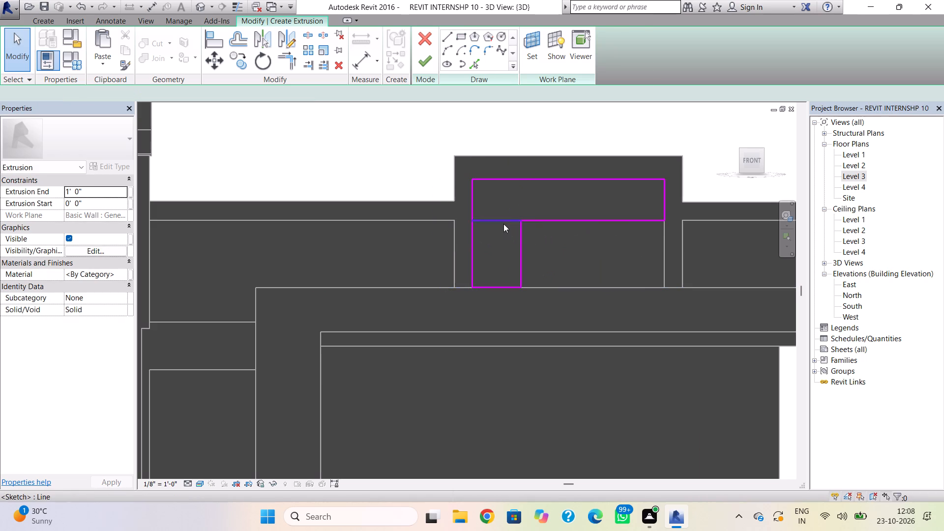
key("Delete")
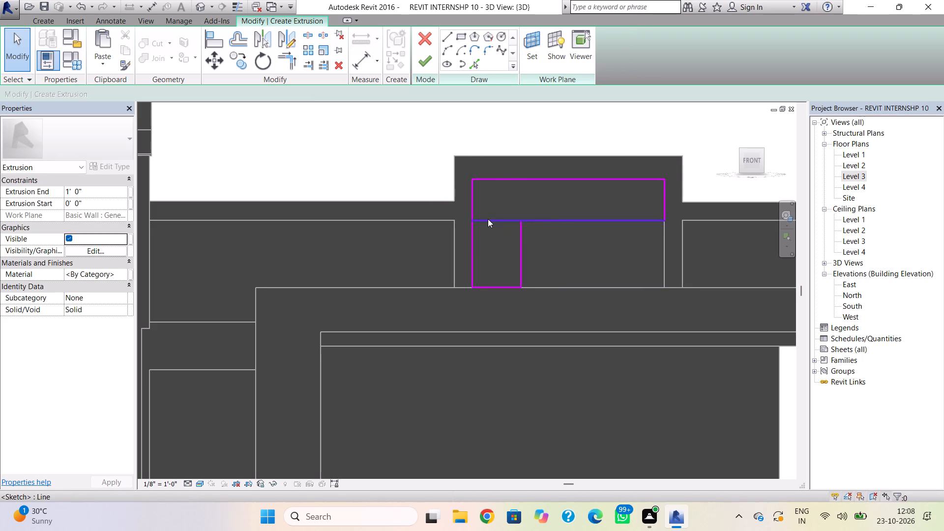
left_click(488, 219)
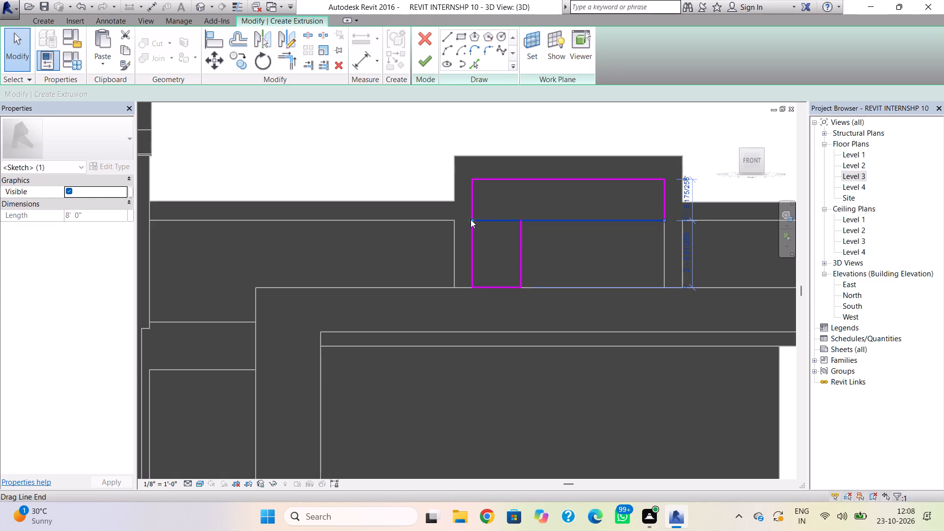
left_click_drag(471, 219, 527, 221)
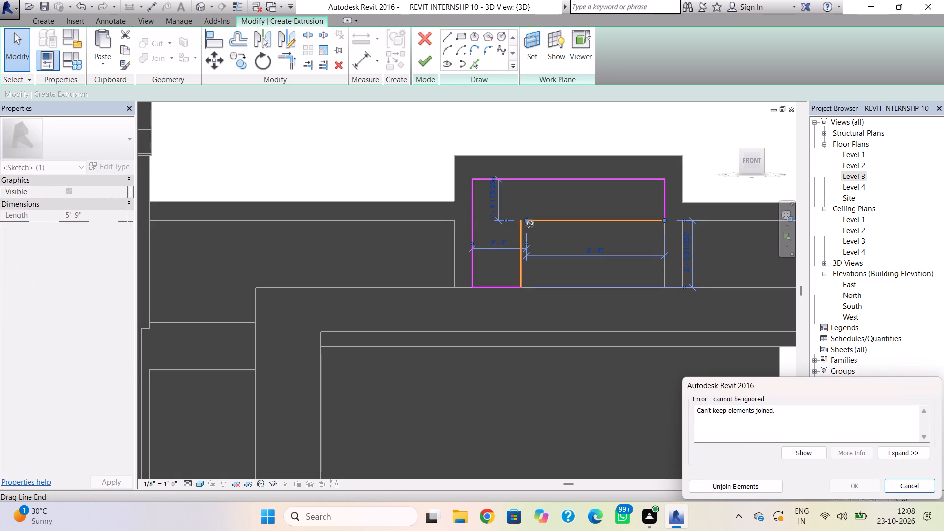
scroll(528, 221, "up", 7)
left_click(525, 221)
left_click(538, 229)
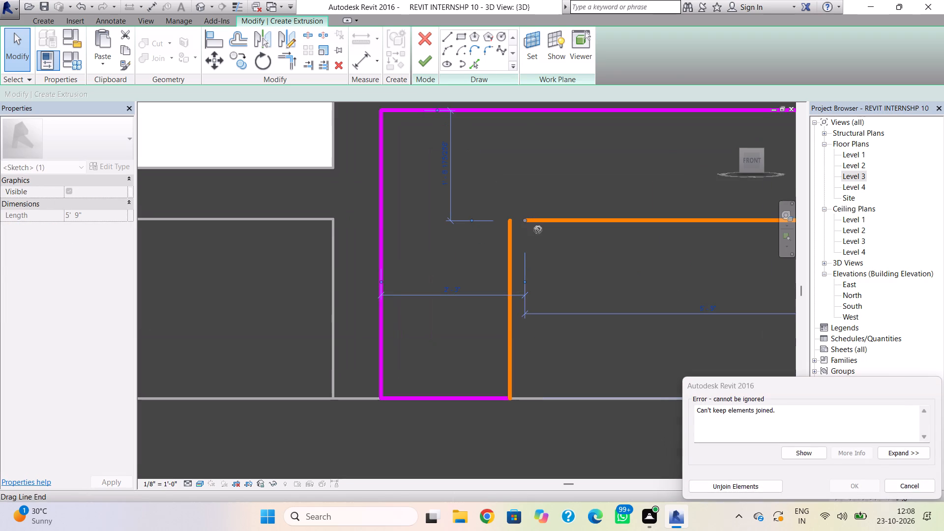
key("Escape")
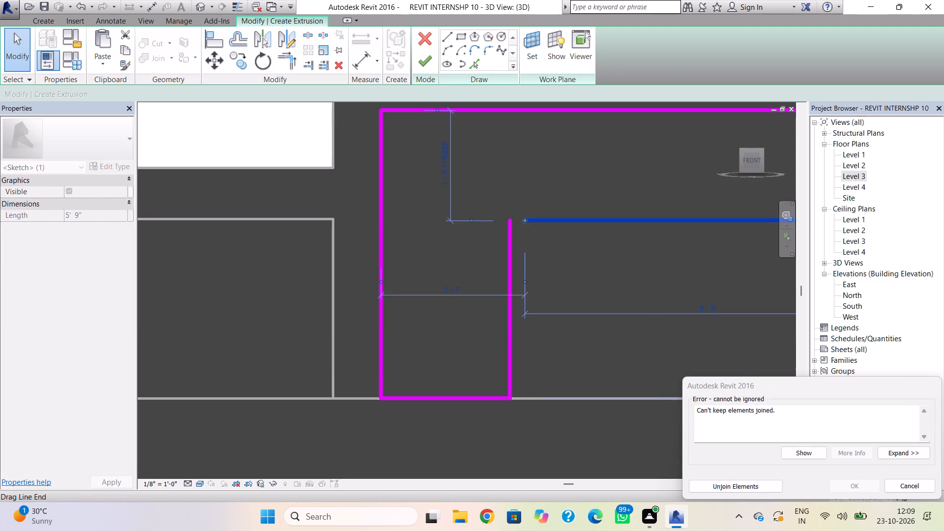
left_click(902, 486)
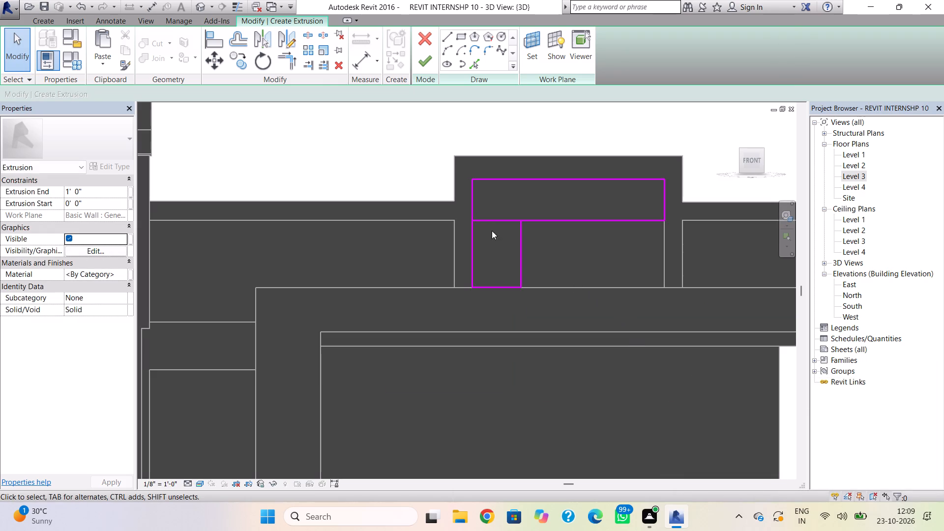
Merge the two rectangles into one L-shaped outline by shortening the shared line to the leg's inner side and making the tower-side edge a single full-height line.
left_click(492, 220)
scroll(488, 223, "up", 8)
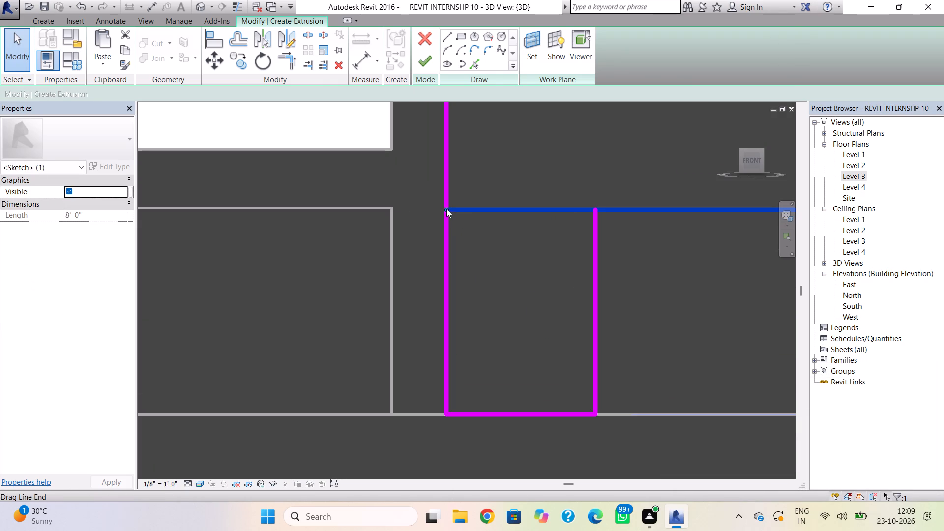
left_click_drag(446, 209, 597, 212)
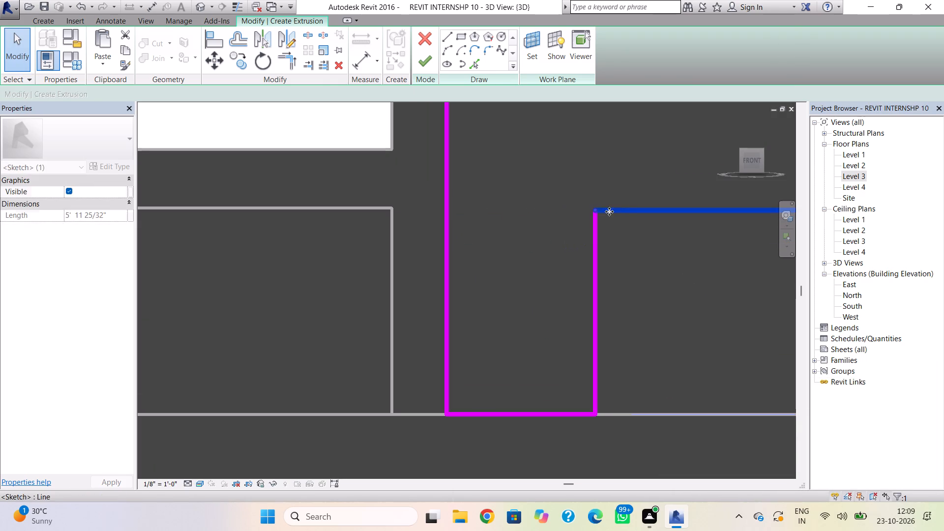
left_click(608, 187)
scroll(540, 226, "down", 3)
middle_click_drag(530, 239, 511, 314)
left_click(458, 216)
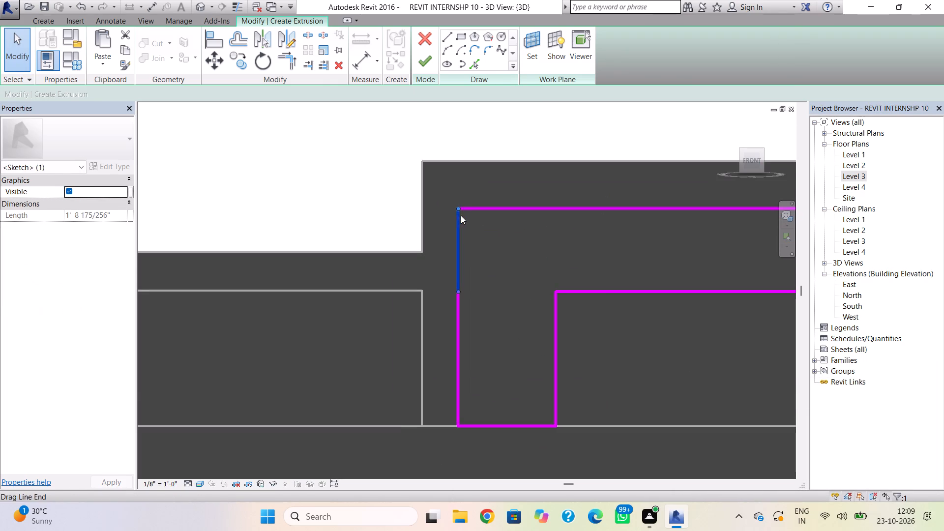
key("Delete")
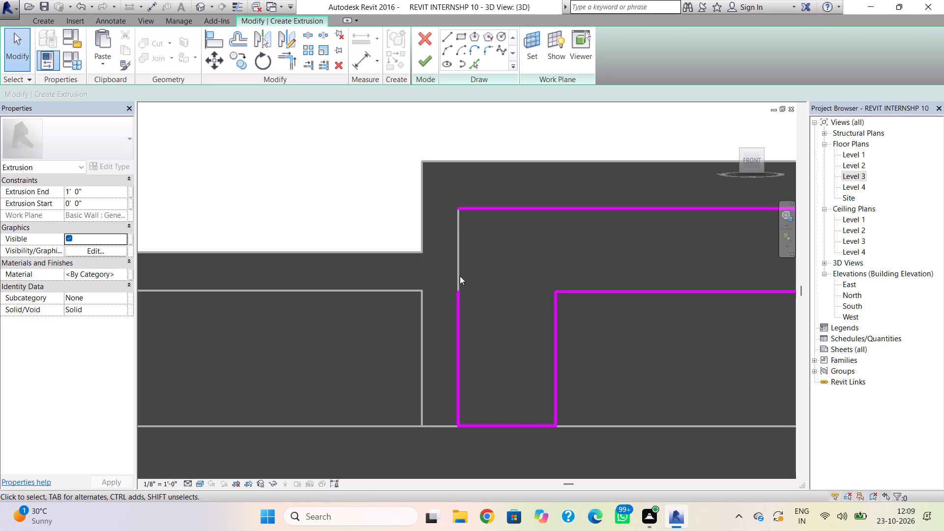
left_click(456, 290)
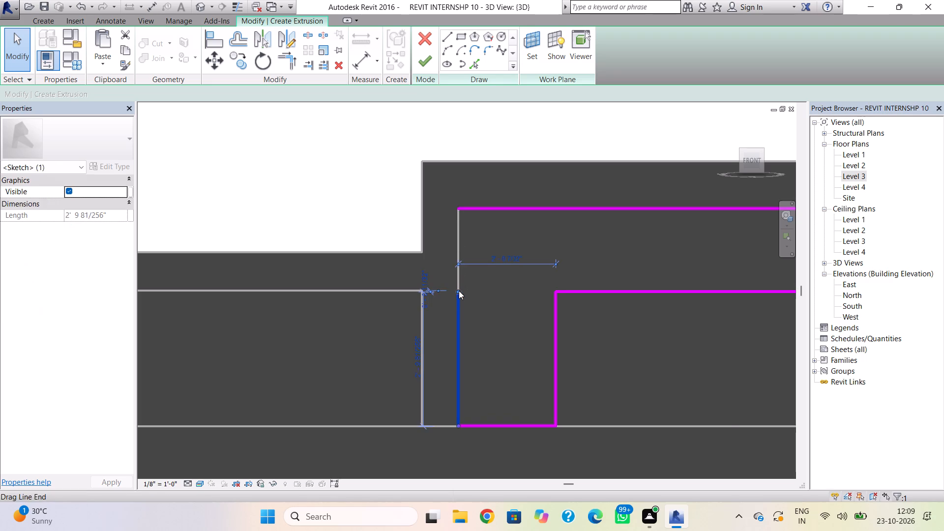
left_click_drag(459, 291, 462, 211)
left_click(502, 249)
left_click(505, 206)
Finish the L-shaped infill extrusion at 1' 0" depth.
scroll(531, 220, "down", 2)
middle_click_drag(518, 238, 508, 242)
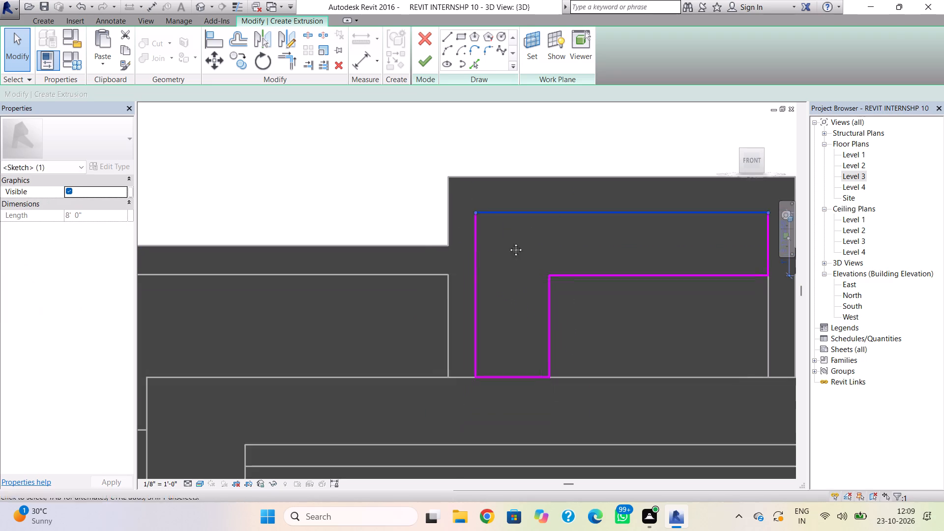
middle_click_drag(508, 242, 398, 246)
left_click(465, 229)
left_click(423, 61)
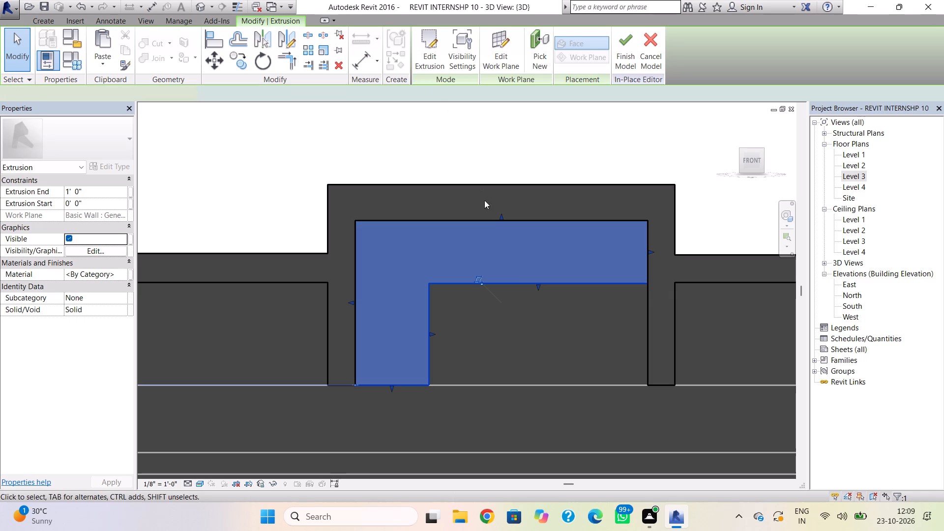
left_click(536, 330)
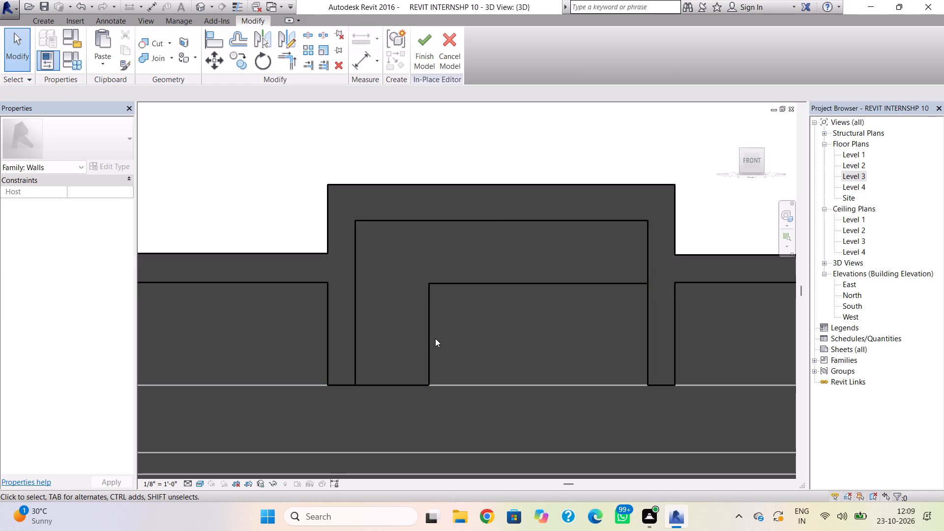
Pull the L-shaped infill's front face back to a depth of about 0' 7 3/4", recessing it within the band.
right_click_drag(428, 336, 378, 358, "shift")
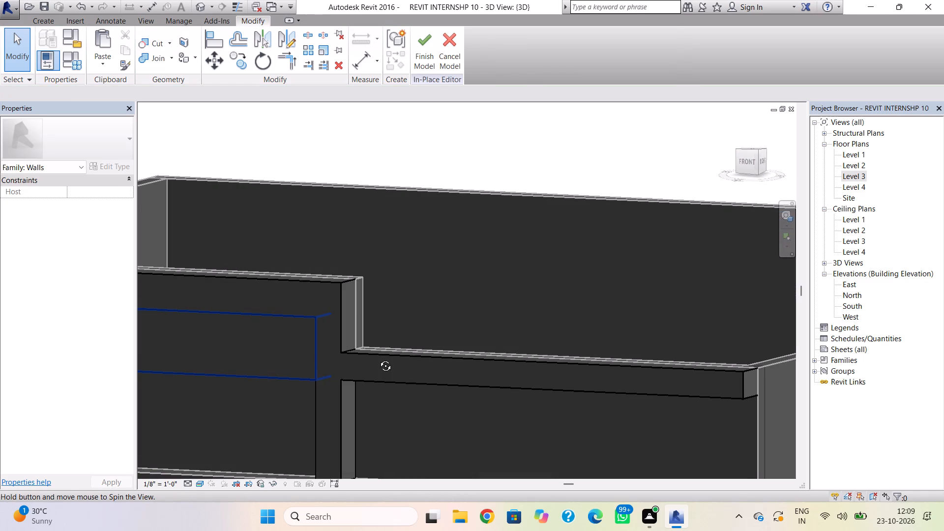
right_click_drag(378, 358, 380, 355, "shift")
scroll(392, 339, "down", 3)
middle_click_drag(392, 339, 459, 318)
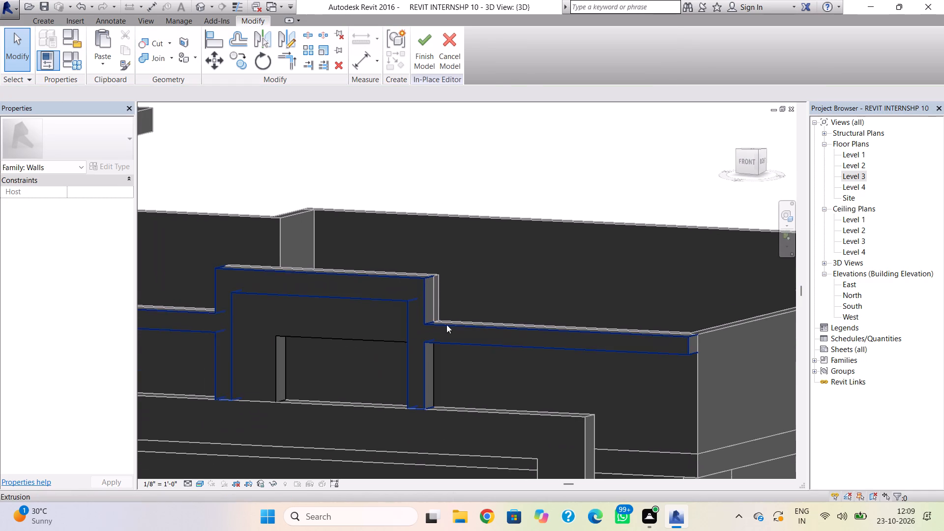
right_click_drag(334, 340, 424, 345, "shift")
left_click(632, 328)
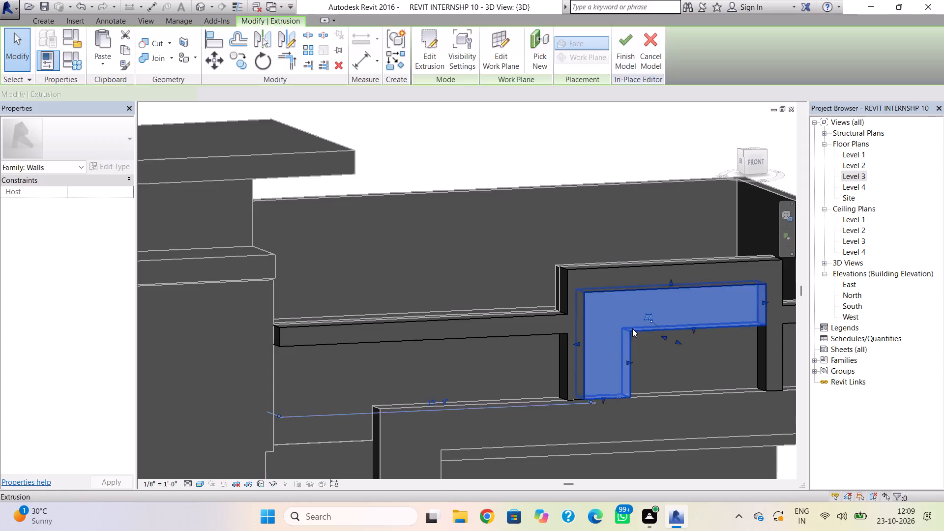
middle_click_drag(607, 330, 440, 346)
right_click_drag(436, 340, 552, 381, "shift")
left_click_drag(519, 356, 507, 359)
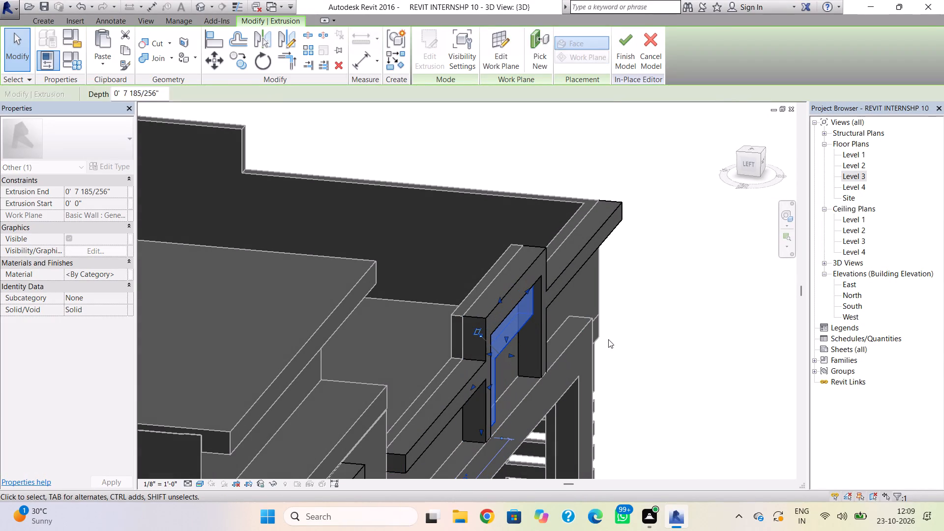
left_click(608, 339)
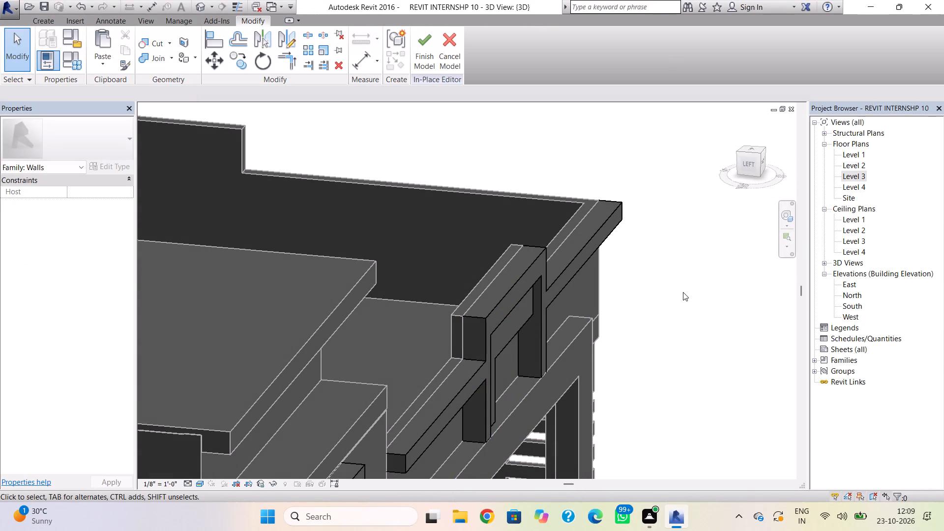
Set the work plane by picking the stepped parapet wall's outer face on the building's Right side.
right_click_drag(669, 296, 511, 299, "shift")
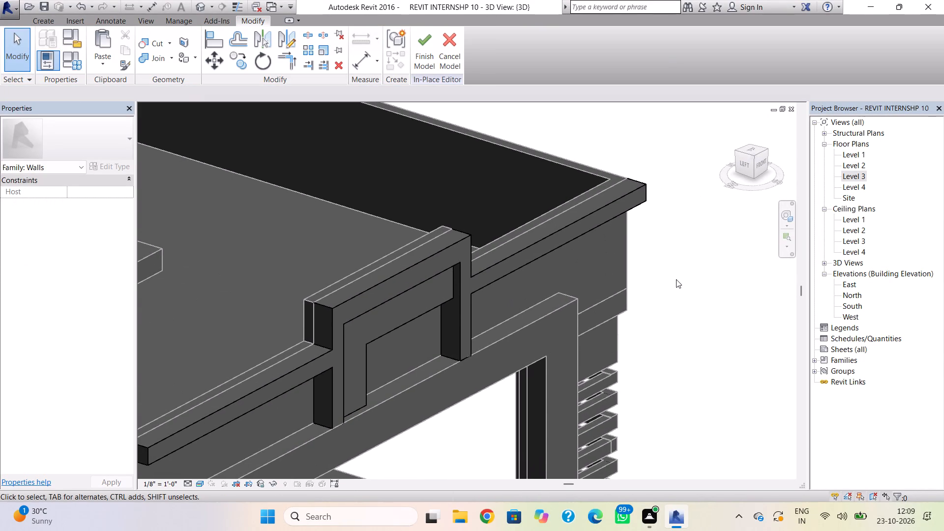
right_click_drag(676, 279, 376, 258, "shift")
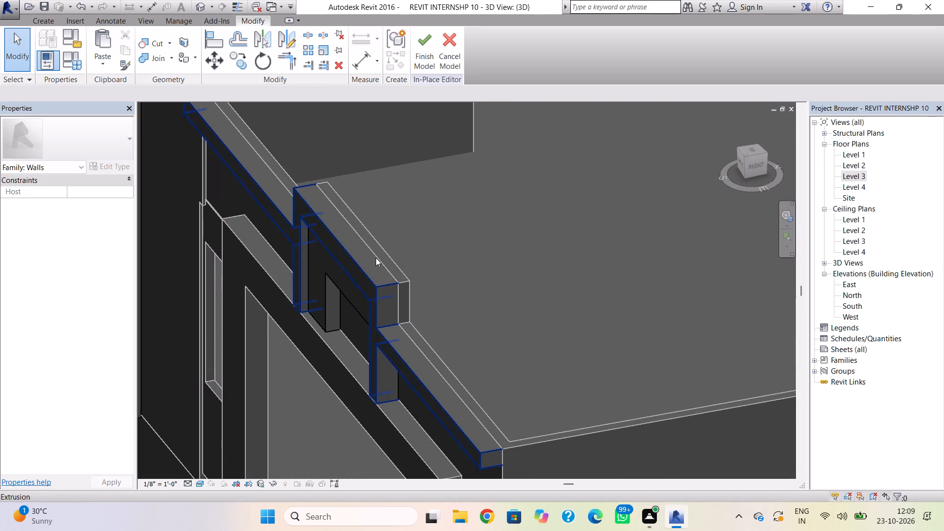
left_click(757, 167)
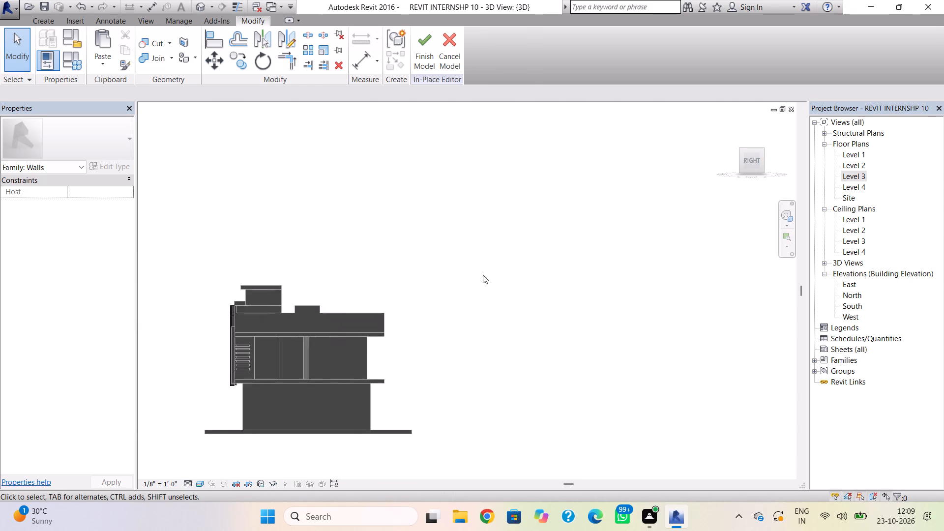
scroll(438, 272, "up", 4)
scroll(403, 247, "up", 3)
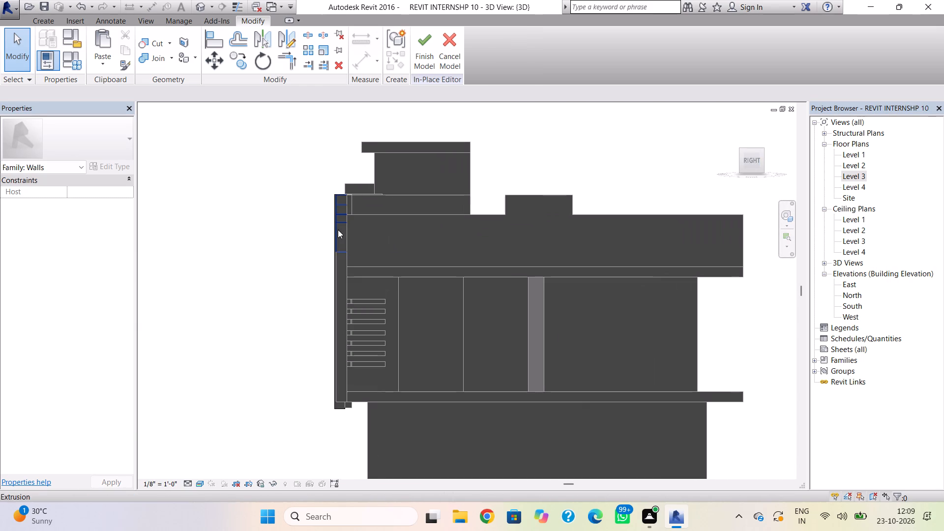
scroll(338, 230, "up", 4)
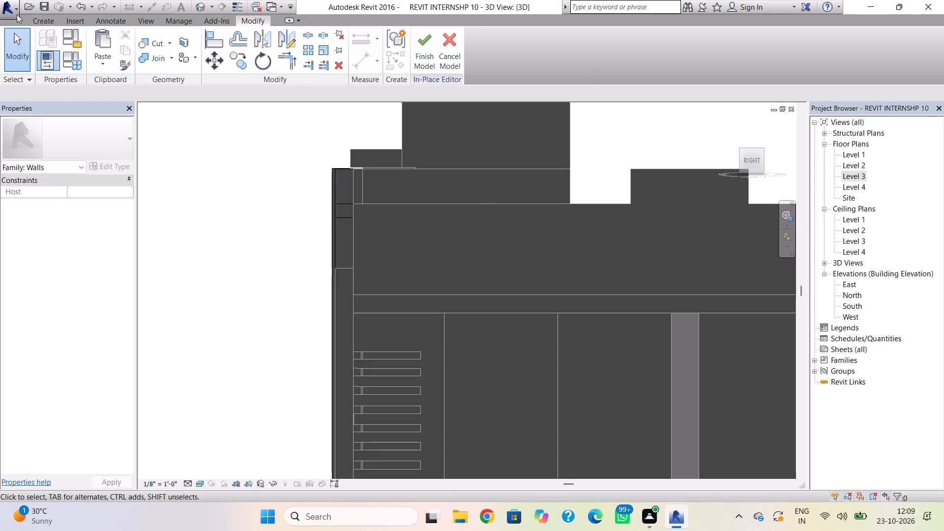
left_click(33, 20)
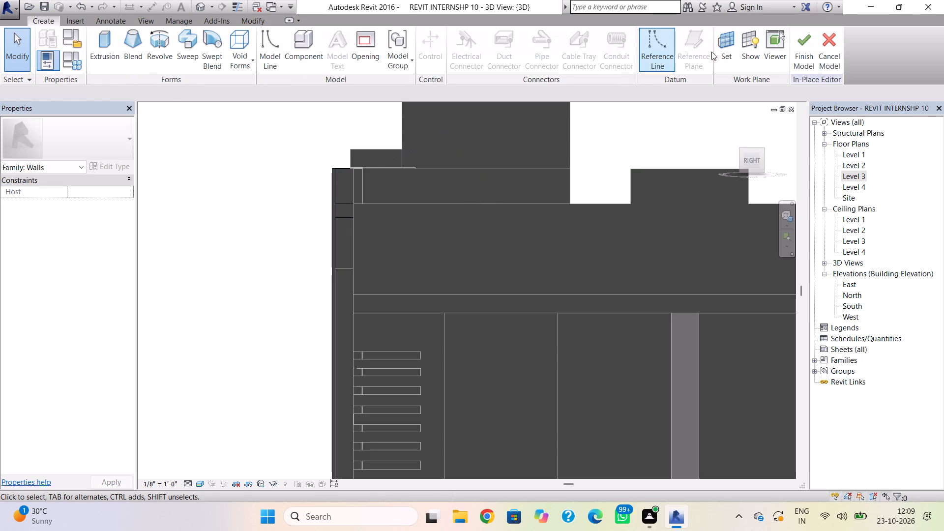
left_click(729, 35)
left_click(440, 277)
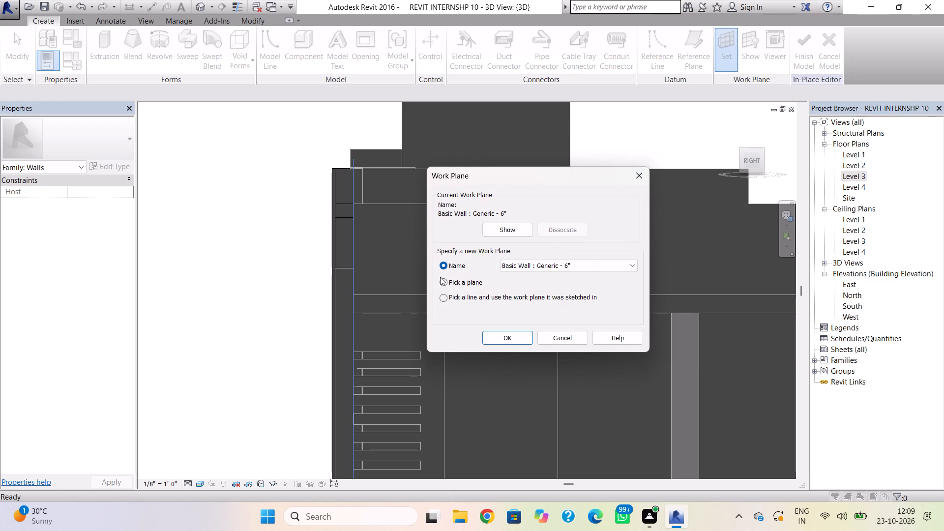
left_click(442, 279)
left_click(497, 333)
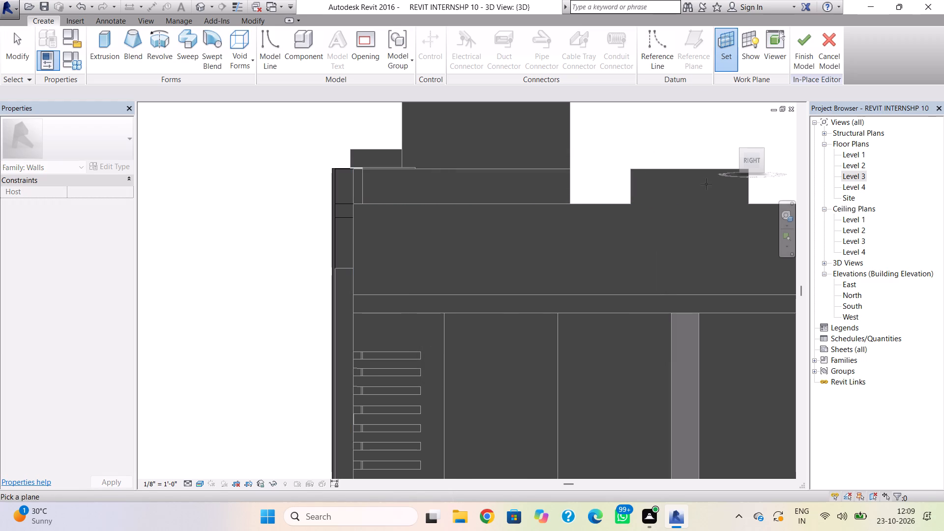
left_click(704, 171)
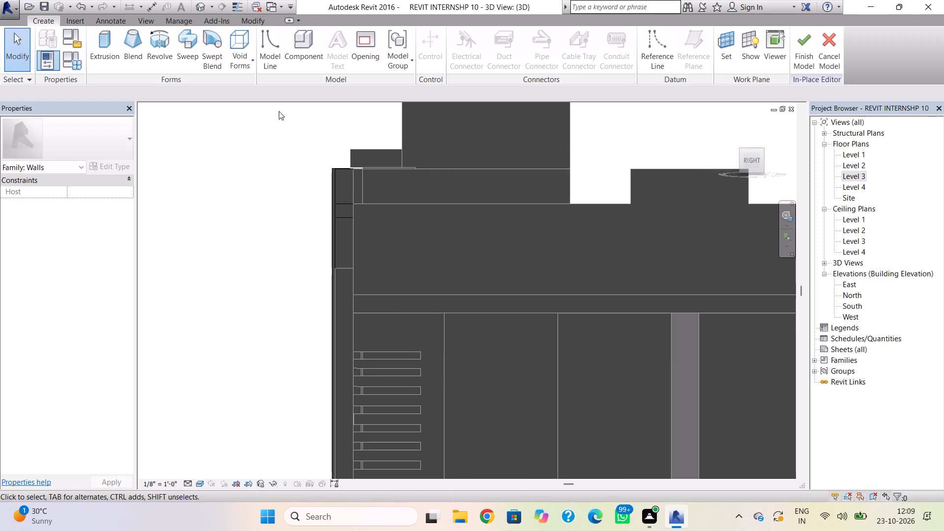
Start an extrusion and trace the stepped parapet's top edge on the Right side, from the front corner over the raised block to the rear end.
left_click(107, 37)
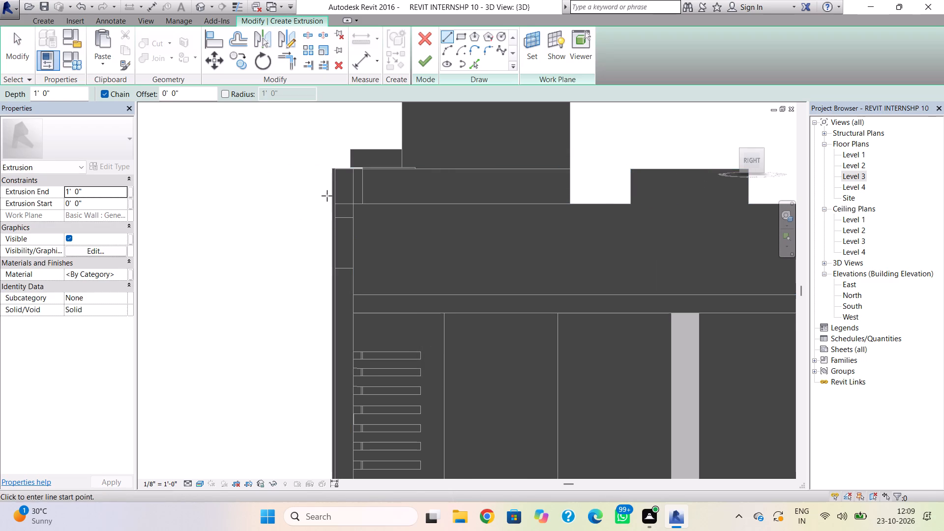
left_click(353, 207)
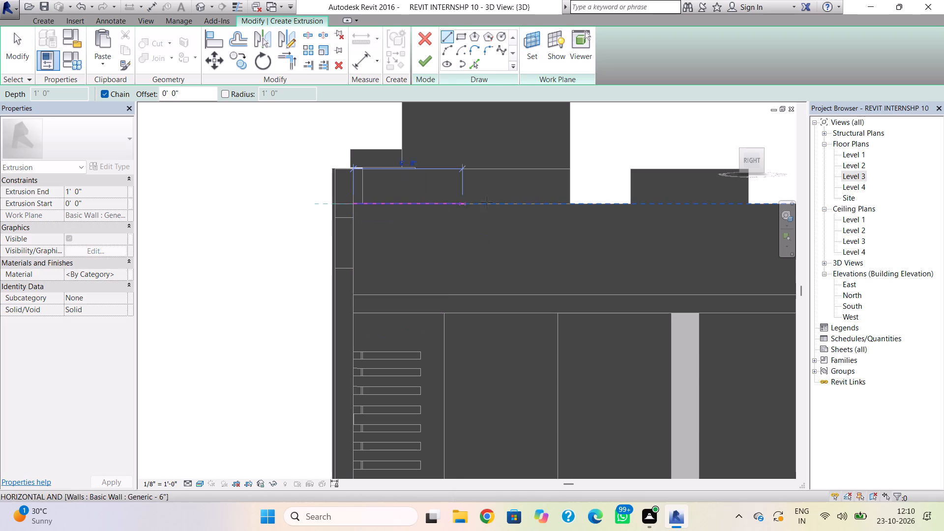
left_click(632, 205)
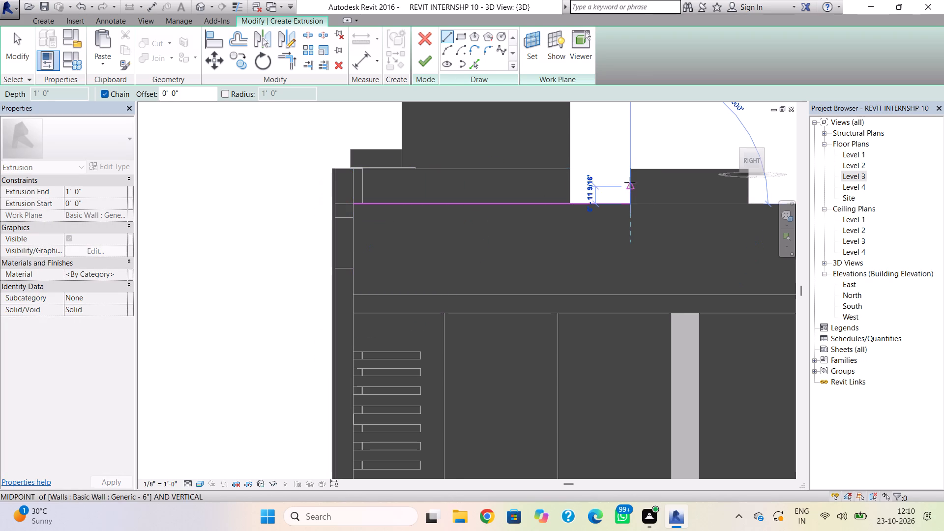
left_click(628, 172)
middle_click_drag(692, 189, 580, 235)
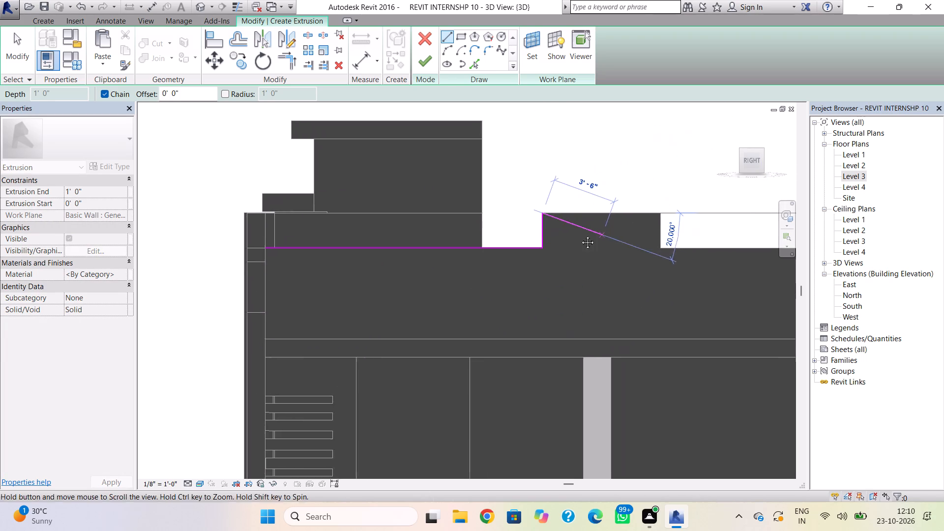
middle_click_drag(580, 235, 579, 235)
left_click(632, 213)
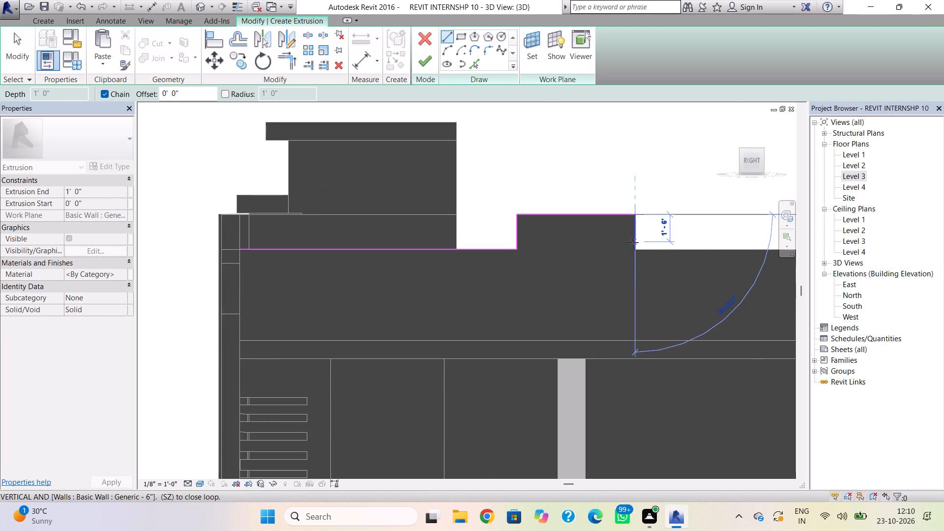
left_click(634, 248)
middle_click_drag(689, 256, 563, 279)
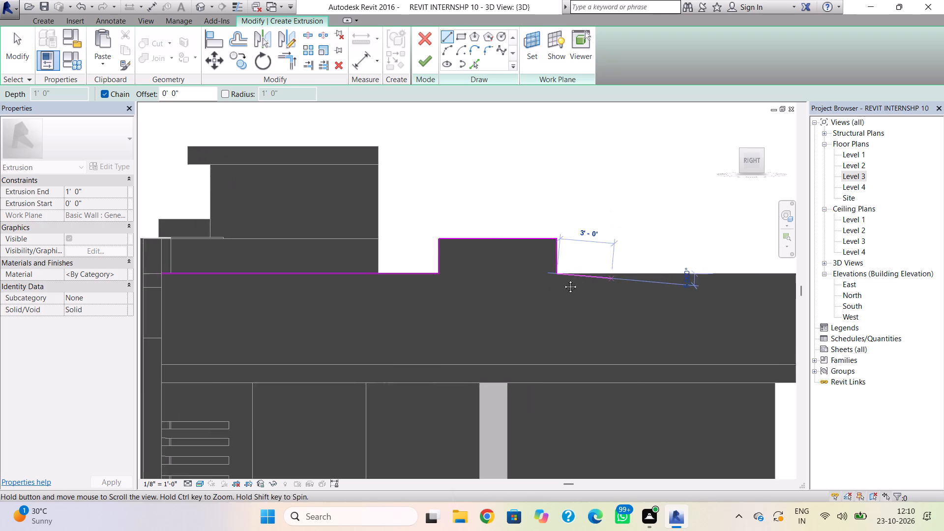
middle_click_drag(563, 279, 449, 272)
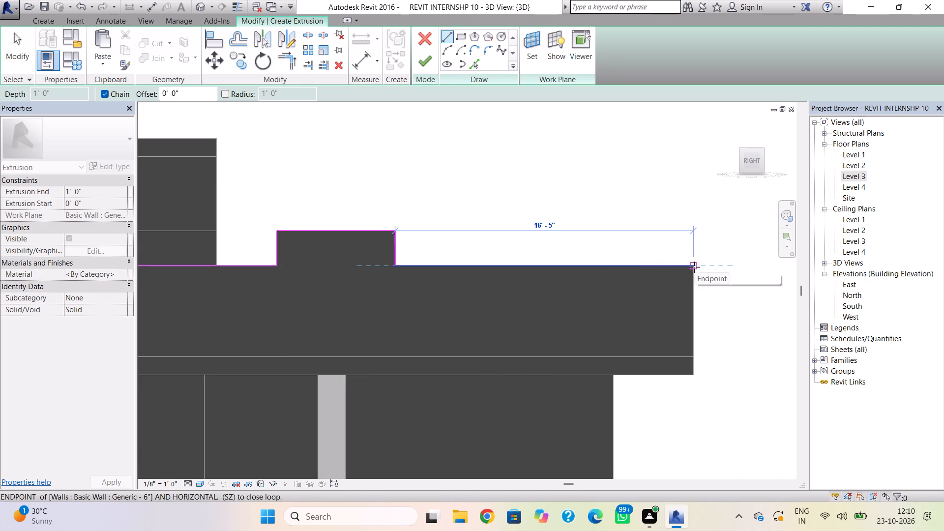
left_click(692, 267)
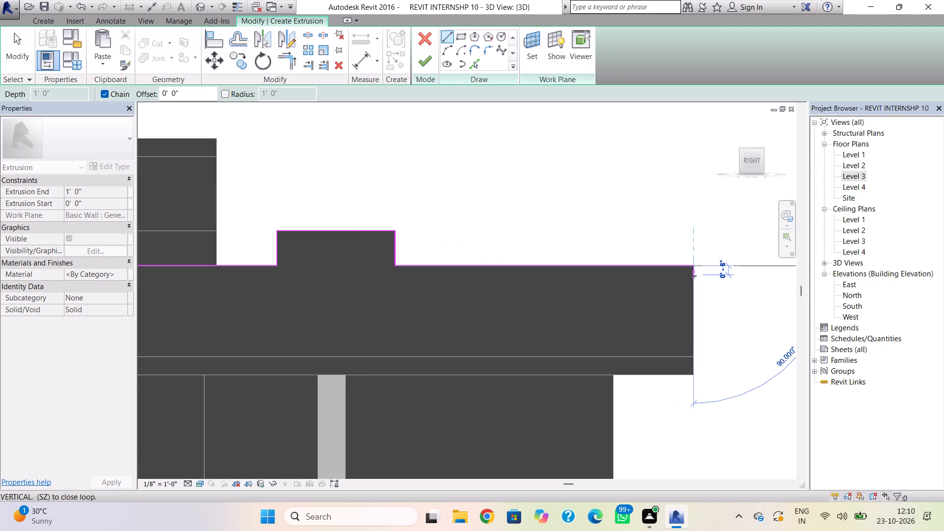
Drop the outline about 0' 8" at the rear end and run the band's underside back to the raised block's rear side.
scroll(691, 276, "up", 7)
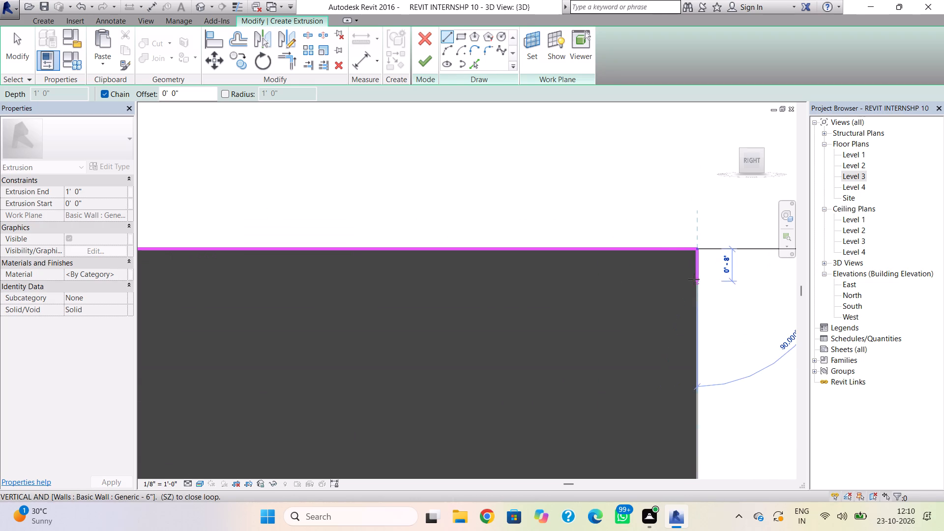
left_click(694, 279)
scroll(359, 284, "down", 2)
middle_click_drag(364, 285, 580, 289)
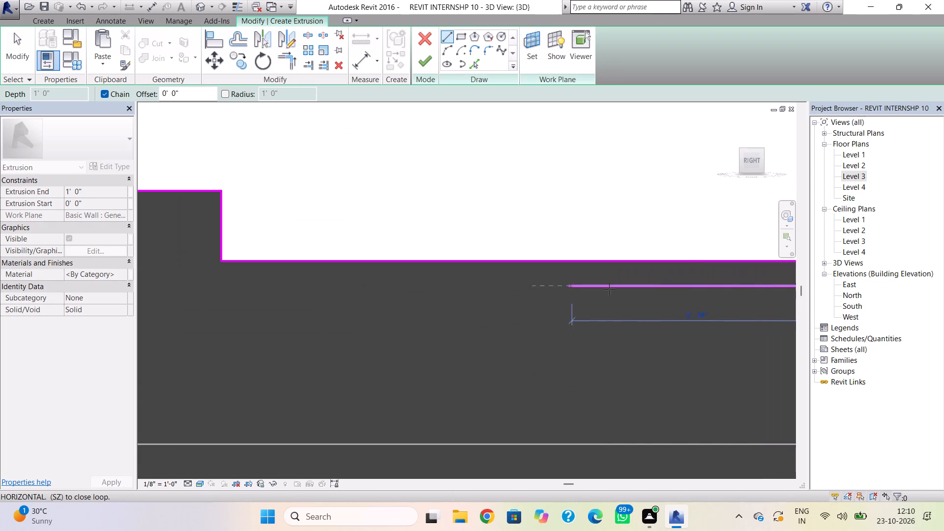
left_click(236, 291)
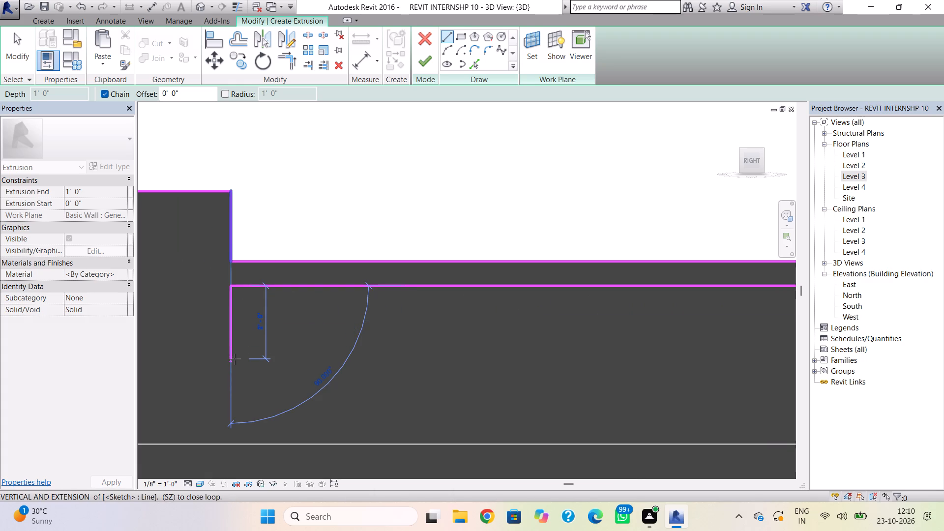
Draw two narrow legs down to the roof slab below the raised block, framing an inner opening about 5' 4" wide and 6' 2" high.
scroll(236, 359, "down", 1)
middle_click_drag(238, 360, 327, 334)
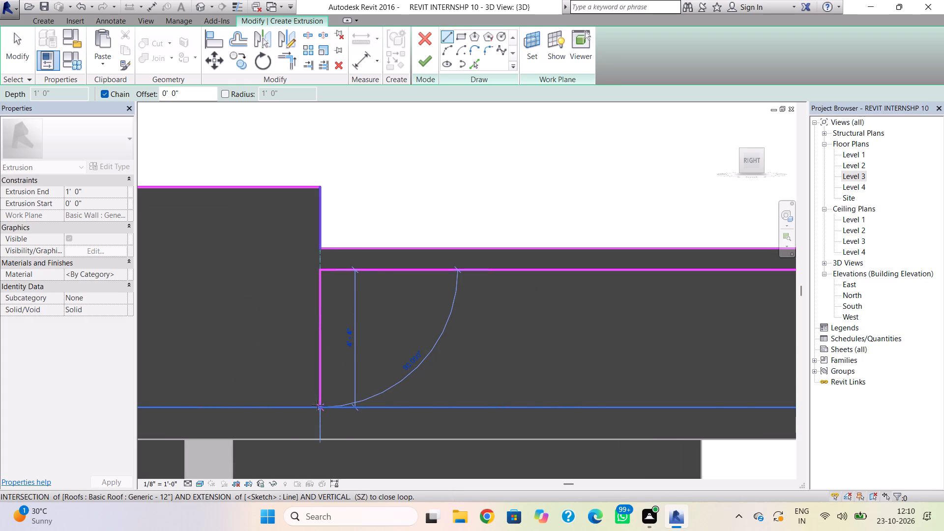
left_click(317, 405)
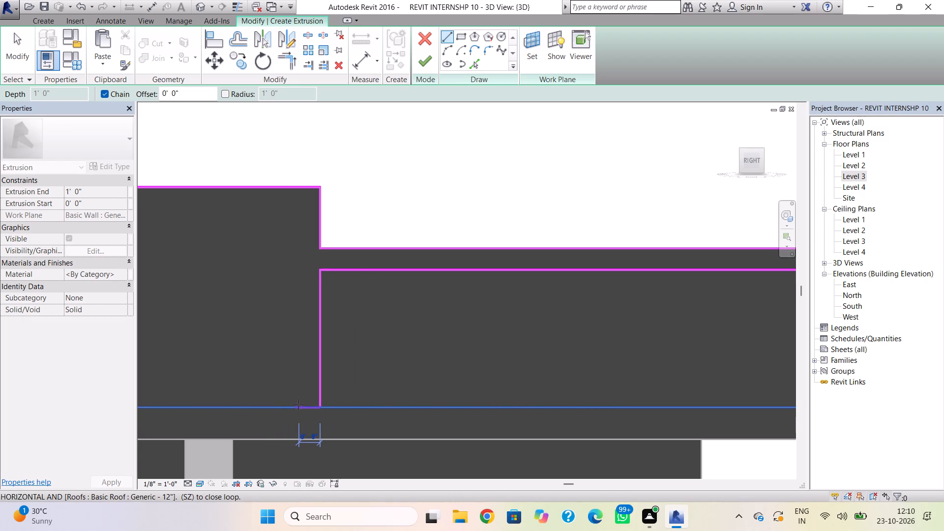
left_click(298, 405)
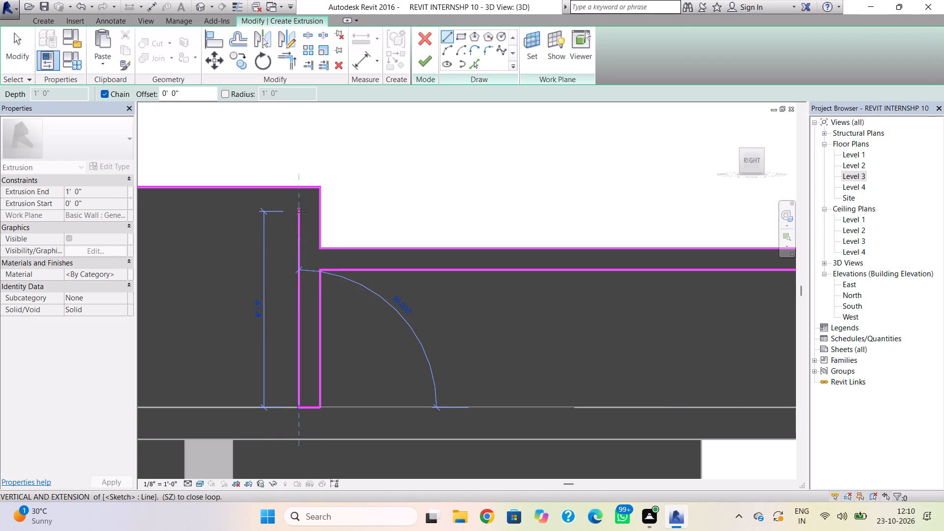
left_click(300, 211)
scroll(216, 223, "down", 2)
middle_click_drag(216, 223, 370, 230)
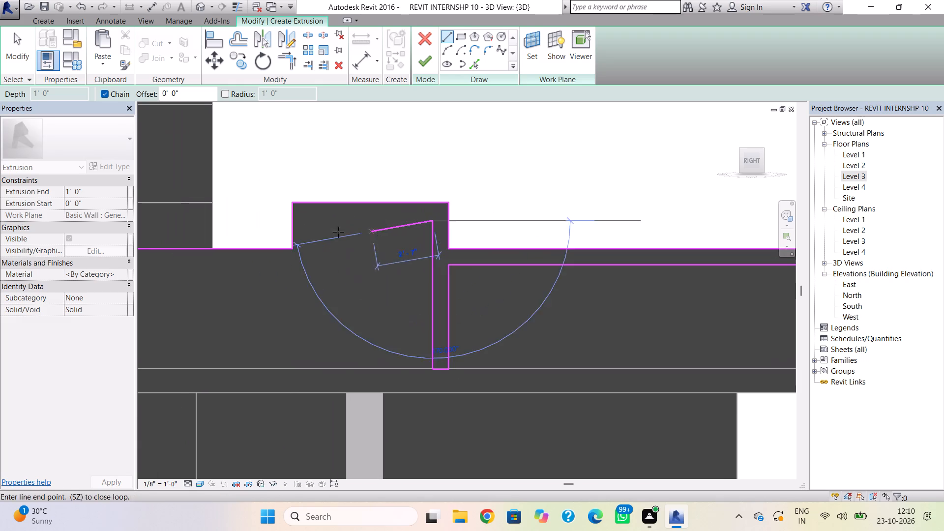
left_click(304, 223)
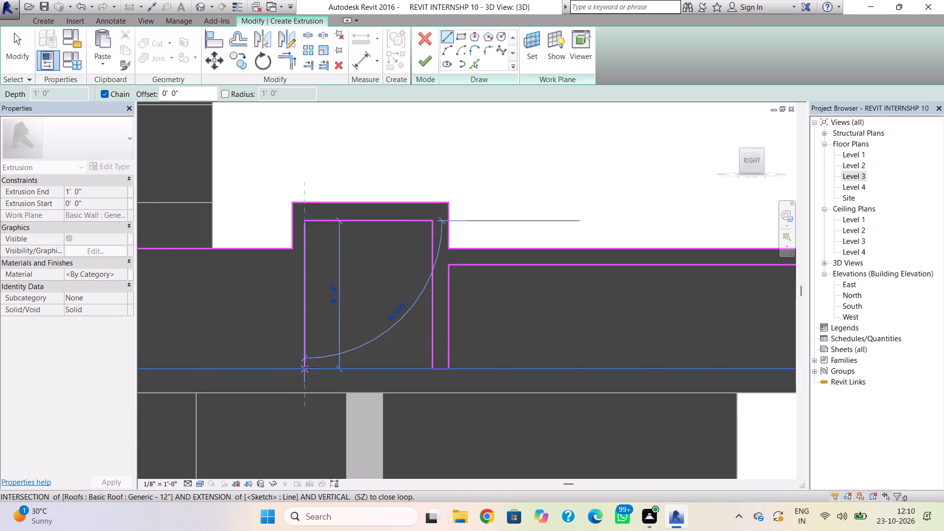
left_click(309, 367)
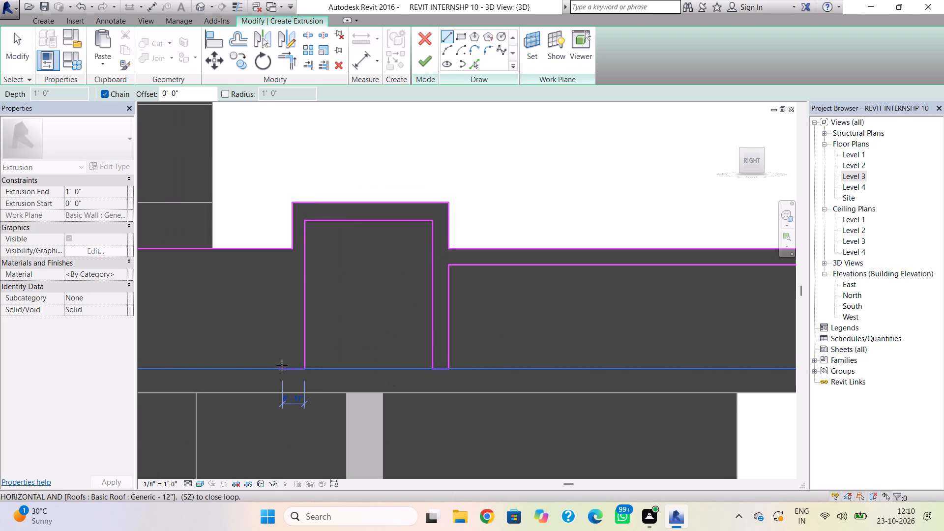
left_click(290, 368)
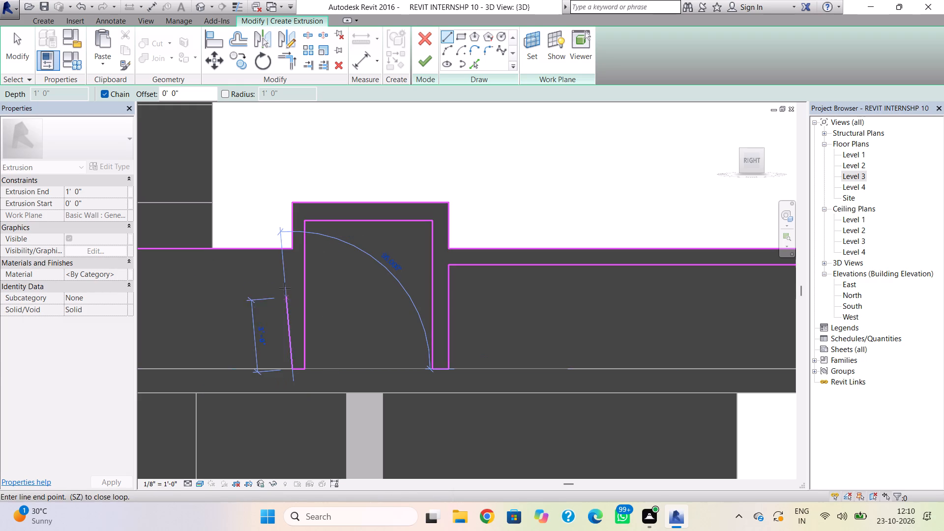
left_click(291, 268)
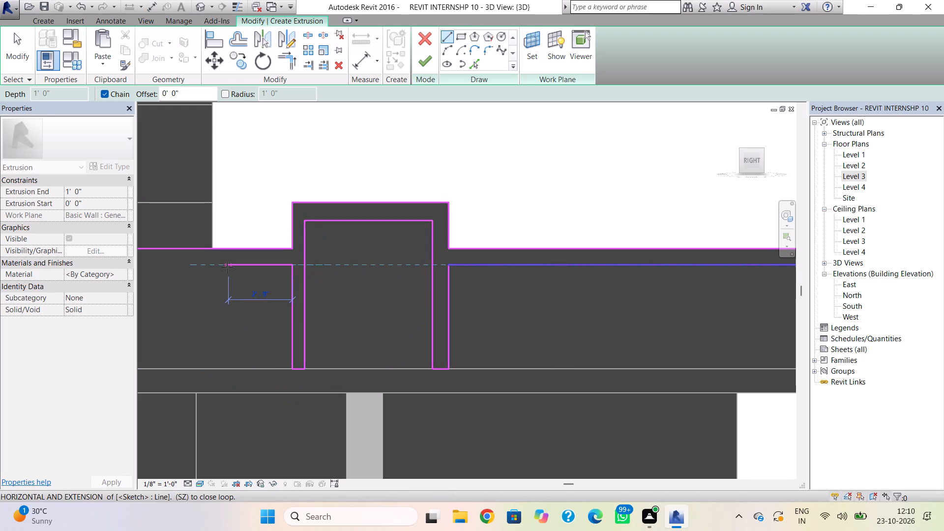
Run the band's underside from the front leg to the front corner and close the outline up to the parapet's top edge.
middle_click_drag(227, 267, 481, 269)
scroll(227, 267, "down", 1)
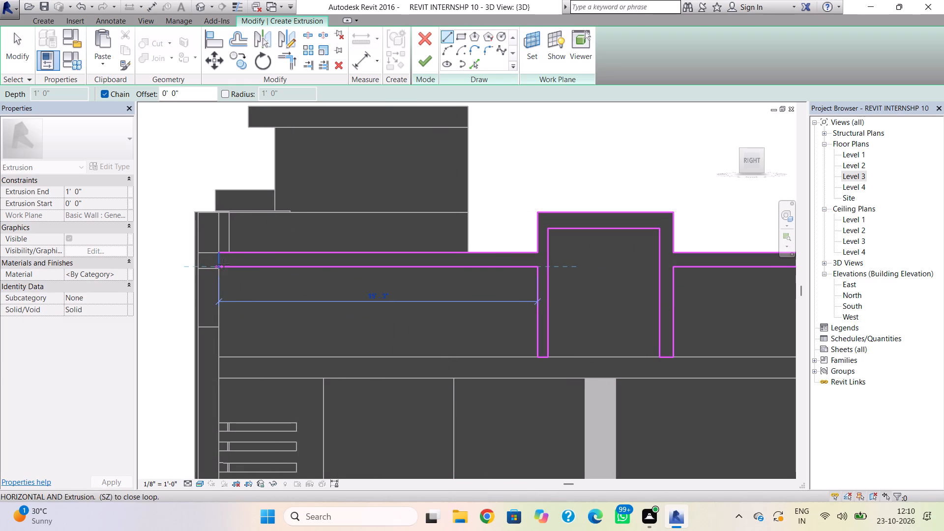
scroll(222, 265, "up", 11)
left_click(218, 268)
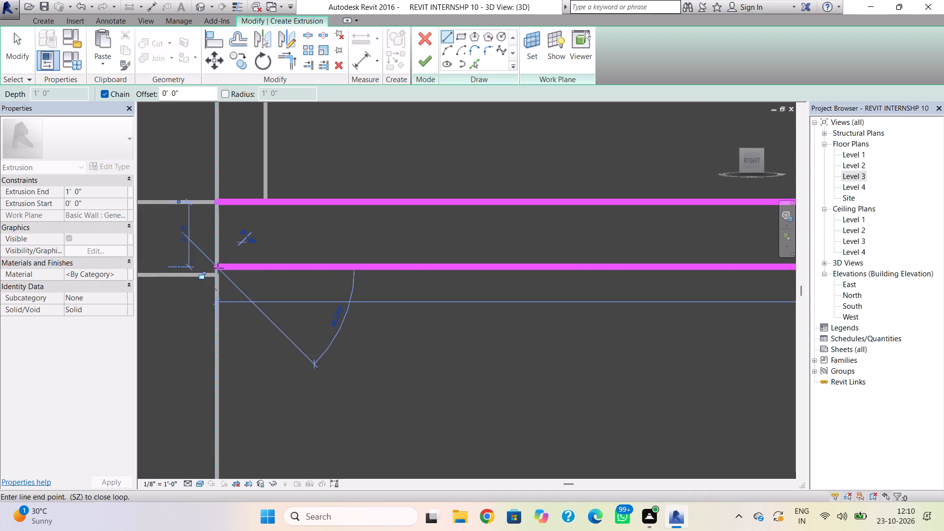
left_click(217, 205)
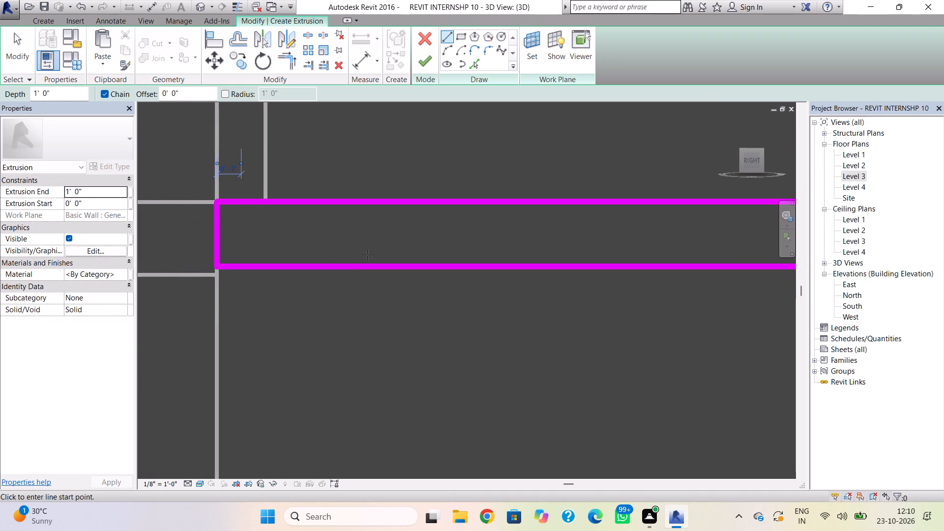
key("Escape")
scroll(432, 264, "down", 9)
middle_click_drag(391, 289, 237, 299)
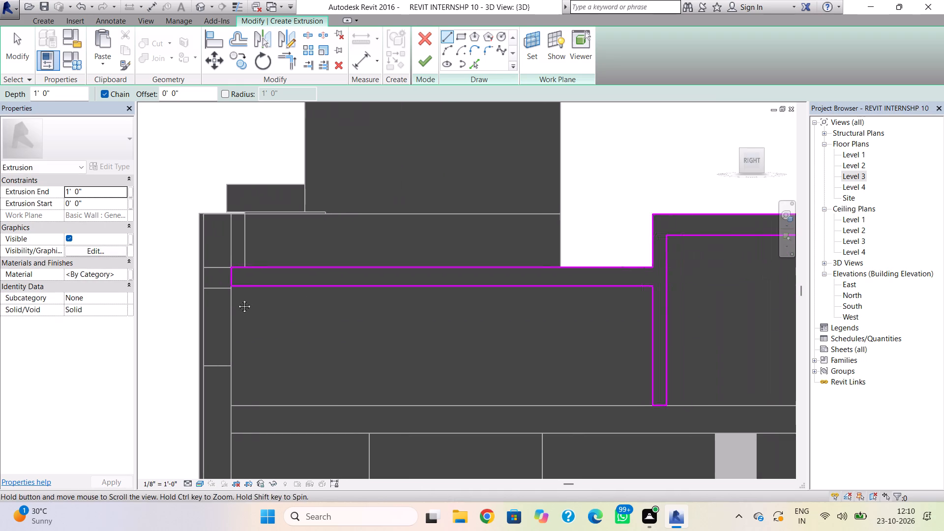
middle_click_drag(237, 299, 229, 297)
scroll(205, 291, "down", 1)
scroll(337, 243, "down", 1)
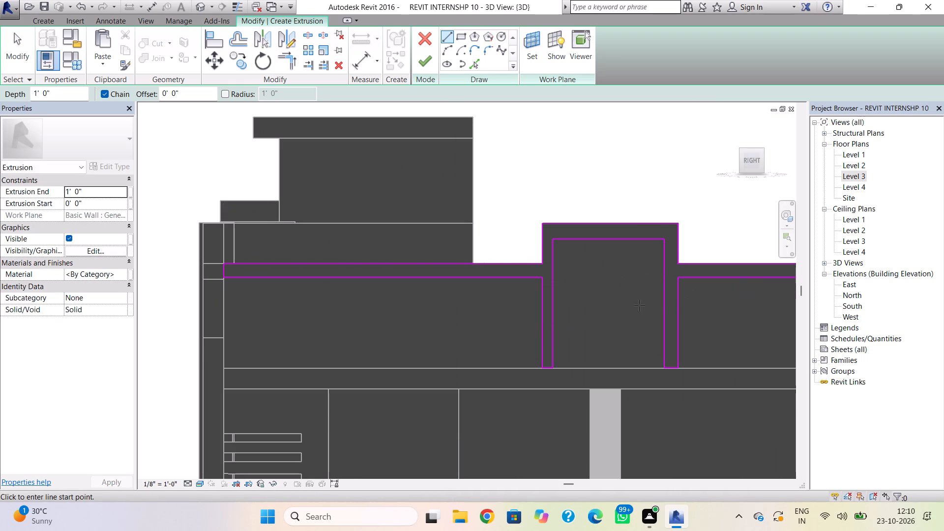
key("Escape")
Nudge the rear leg's inner sketch line two increments towards the rear to narrow that leg.
left_click(661, 302)
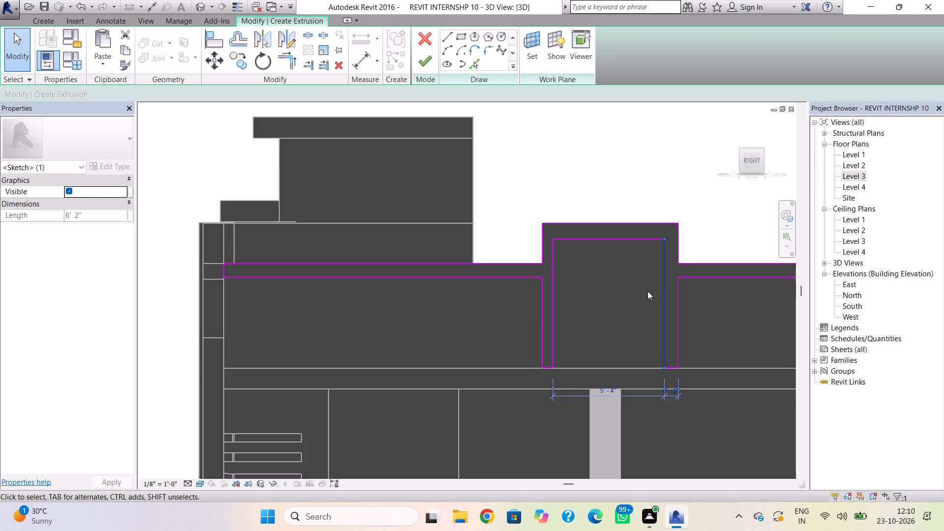
scroll(648, 291, "up", 8)
key("Right")
key("Right")
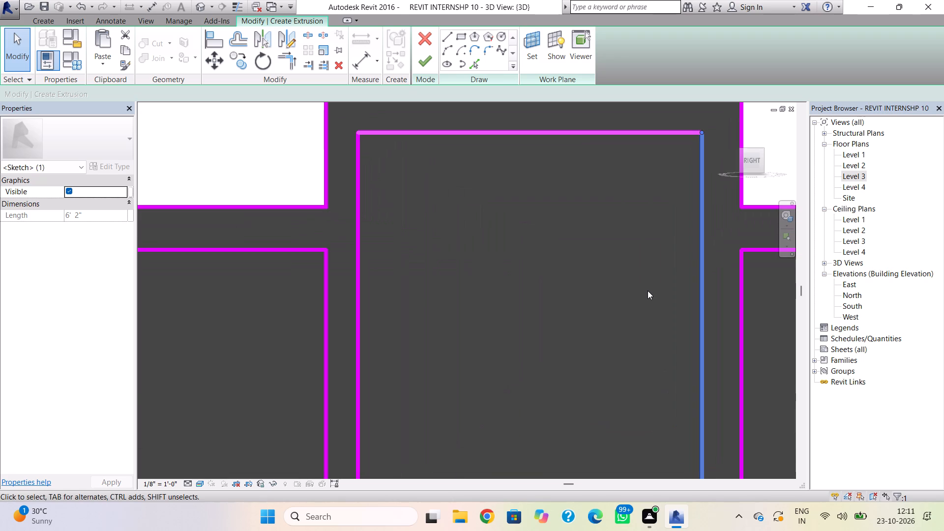
left_click(574, 283)
Finish the stepped parapet band extrusion at 1' 0" depth.
left_click(422, 60)
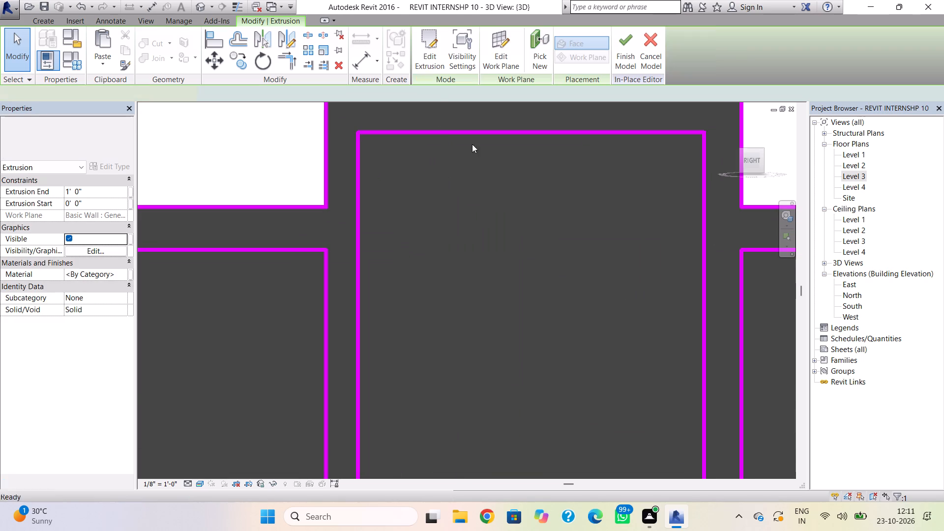
scroll(540, 322, "down", 2)
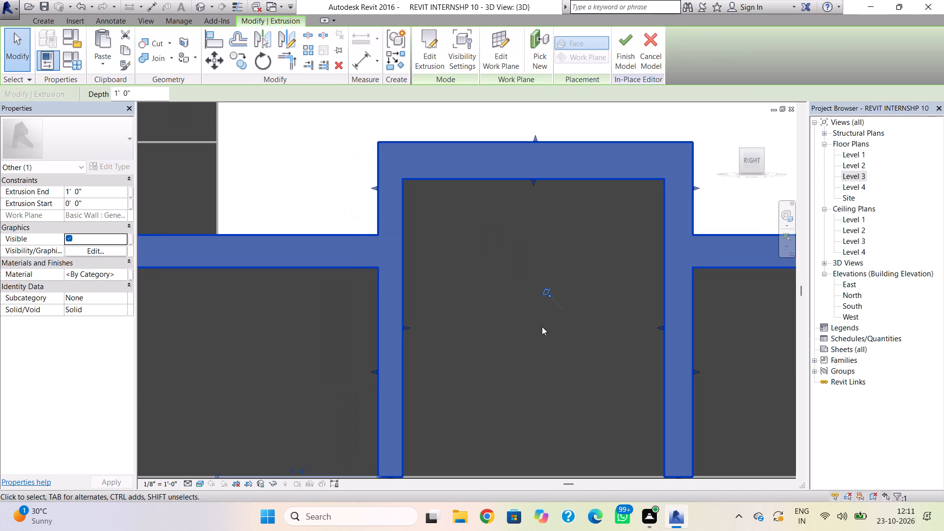
scroll(542, 326, "down", 4)
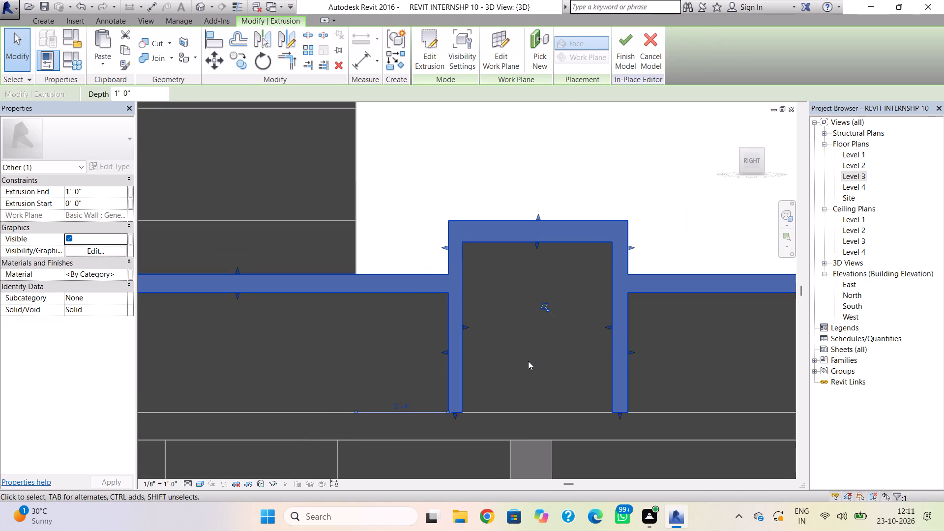
left_click(528, 361)
Examine the new band from around the building, and its leg ends against the roof slab in the Right view.
scroll(520, 349, "down", 4)
right_click_drag(364, 360, 412, 366, "shift")
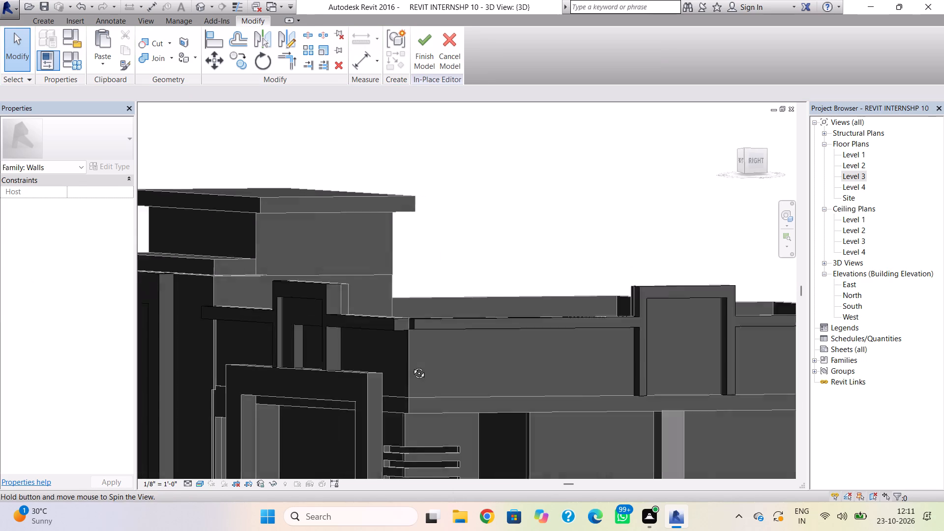
right_click_drag(412, 366, 343, 361, "shift")
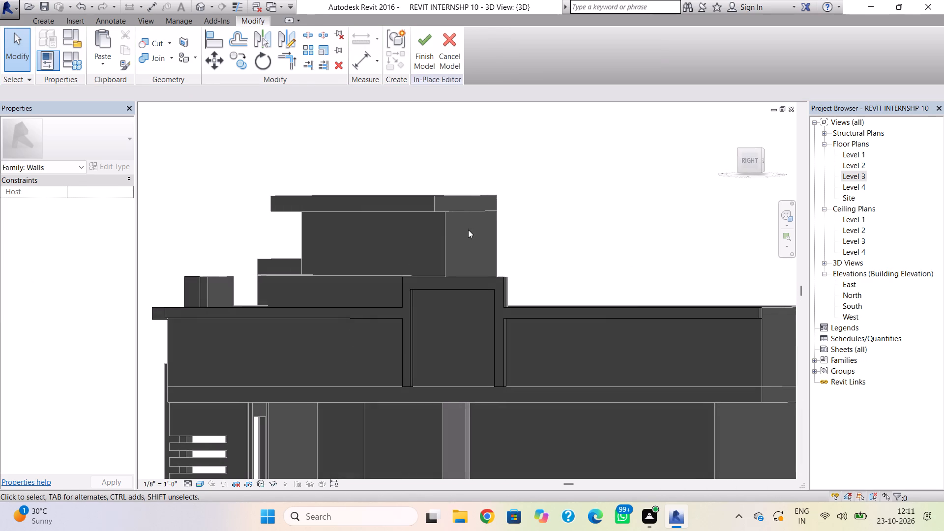
left_click(750, 167)
scroll(483, 291, "up", 5)
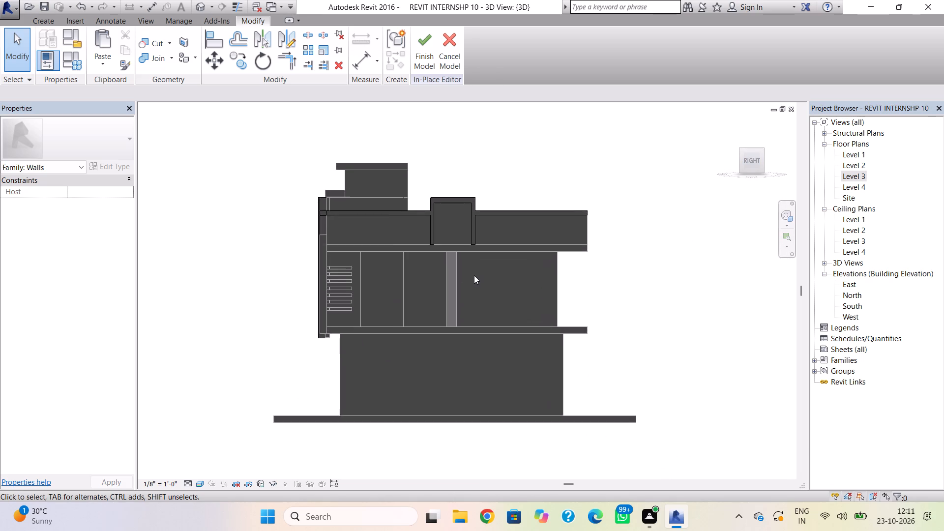
scroll(474, 275, "up", 6)
middle_click_drag(457, 275, 472, 395)
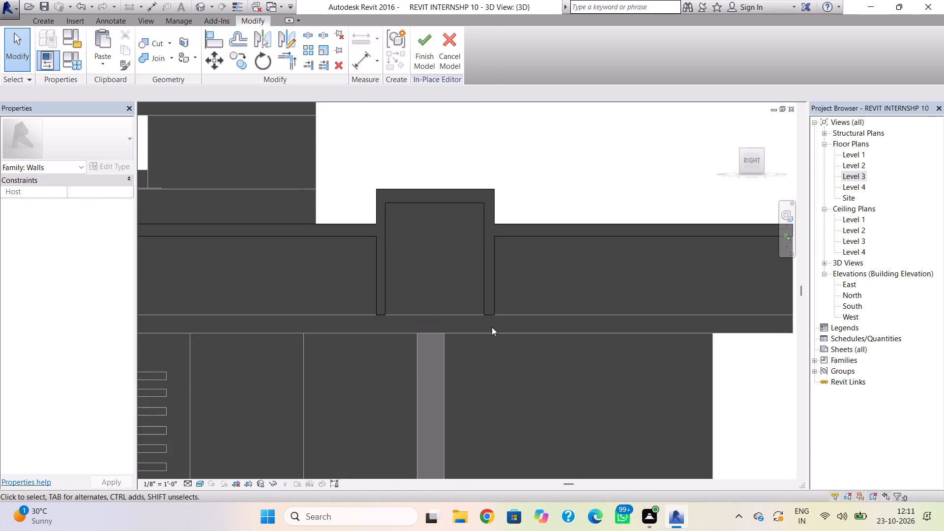
scroll(490, 324, "up", 8)
left_click(490, 310)
left_click(430, 260)
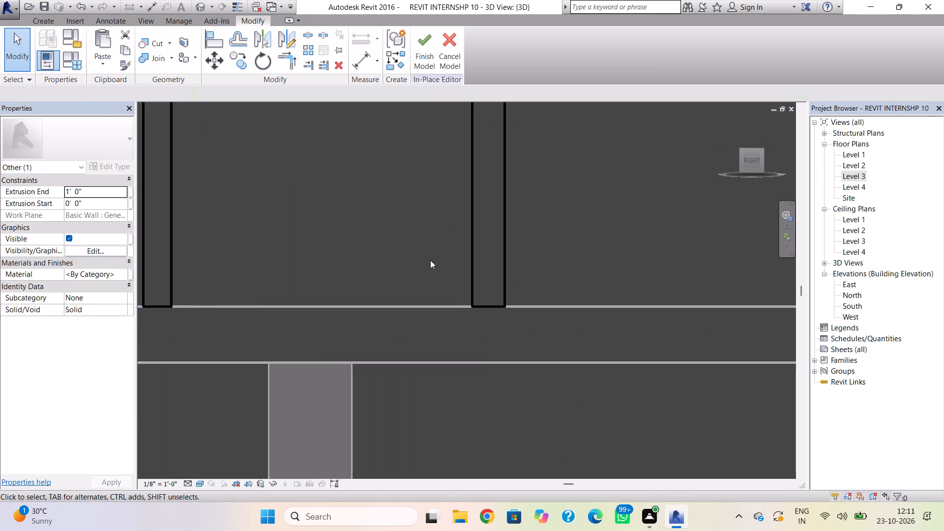
Start a new extrusion and sketch a rectangle about 1' 11" high across the top inside the right-side band's stepped frame.
scroll(400, 271, "down", 2)
middle_click_drag(459, 353, 487, 378)
scroll(482, 371, "up", 1)
left_click_drag(45, 16, 49, 18)
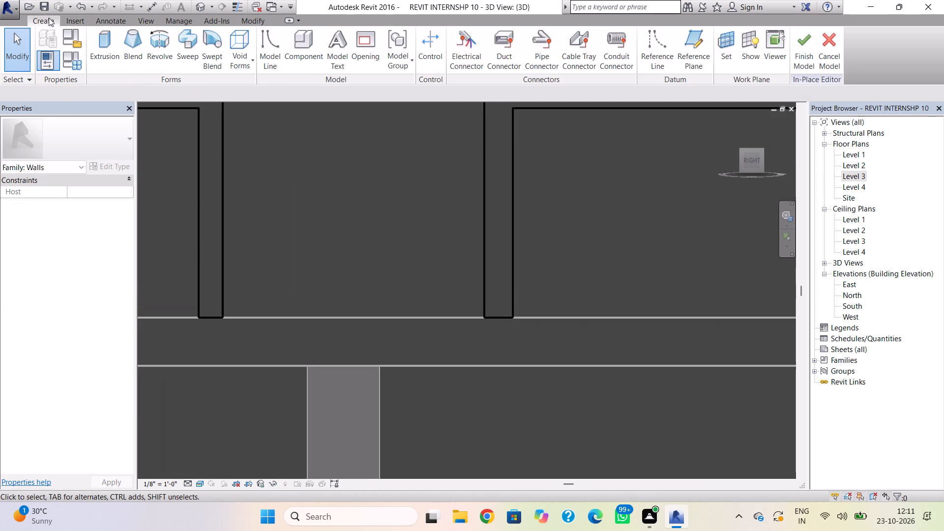
left_click_drag(49, 18, 55, 25)
left_click(111, 39)
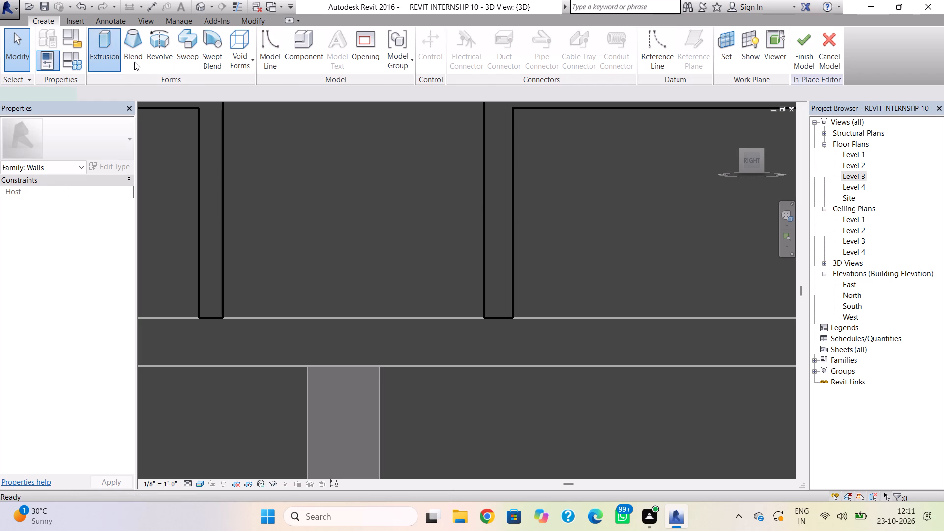
middle_click_drag(451, 354, 460, 367)
middle_click_drag(395, 277, 555, 396)
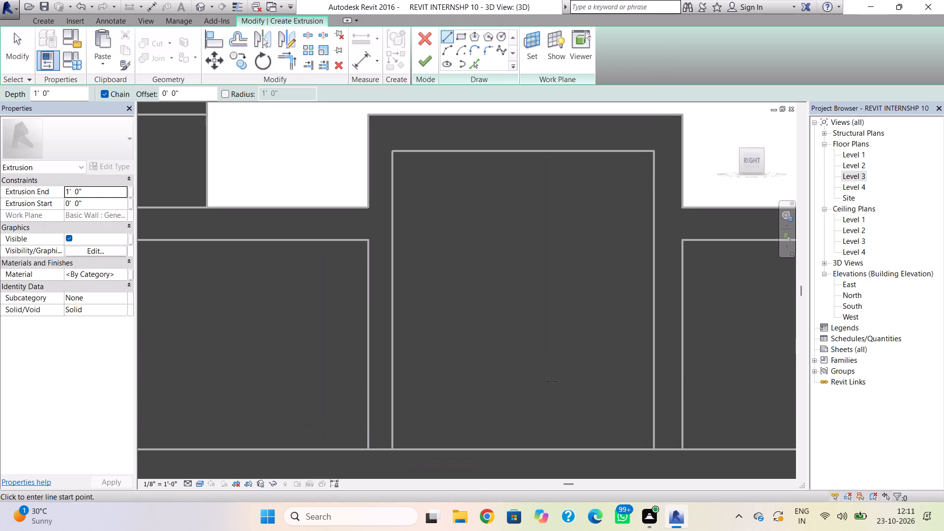
left_click(393, 154)
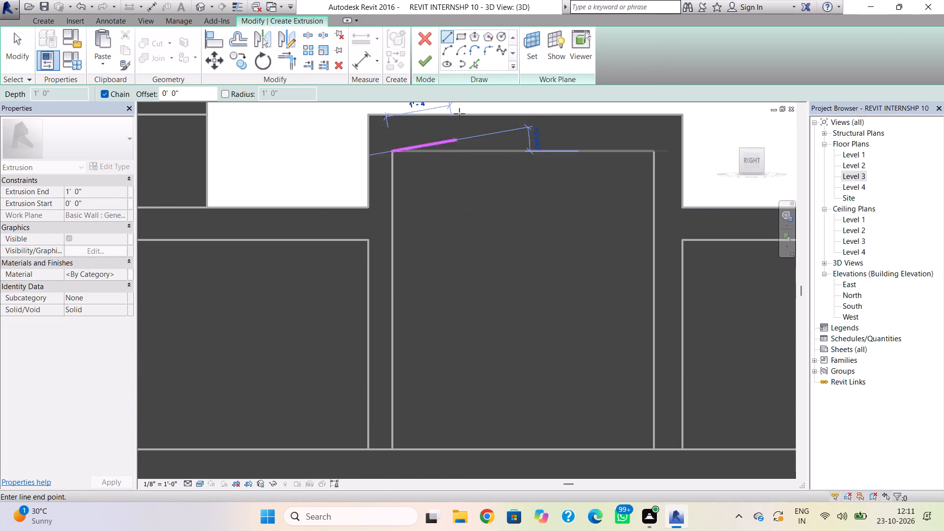
left_click(464, 36)
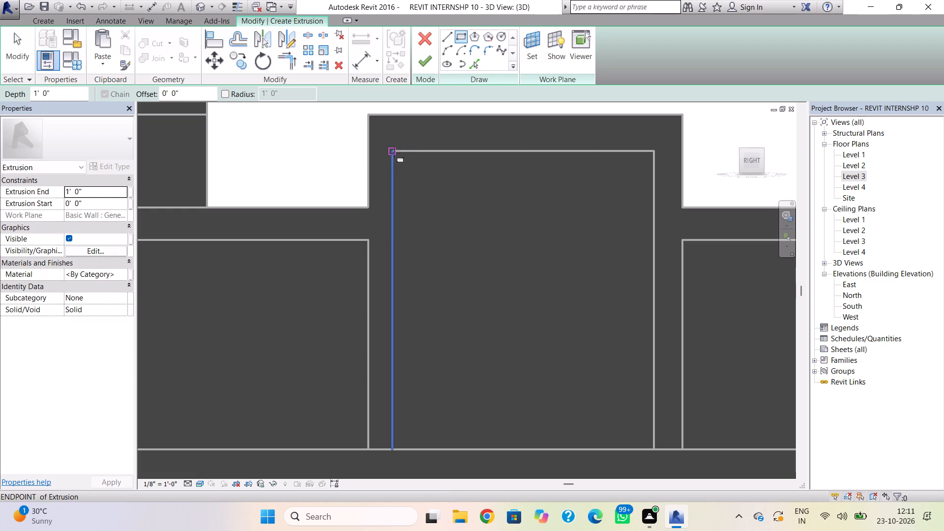
left_click(394, 153)
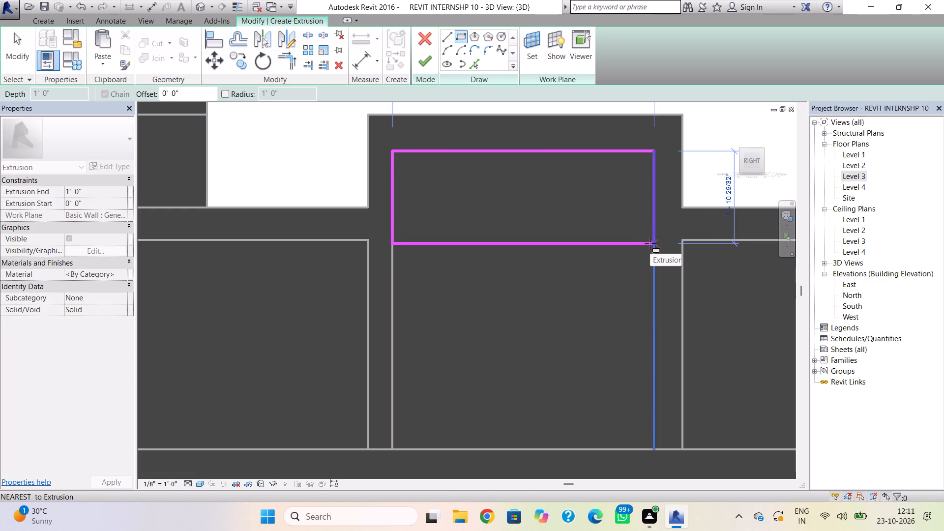
left_click(649, 243)
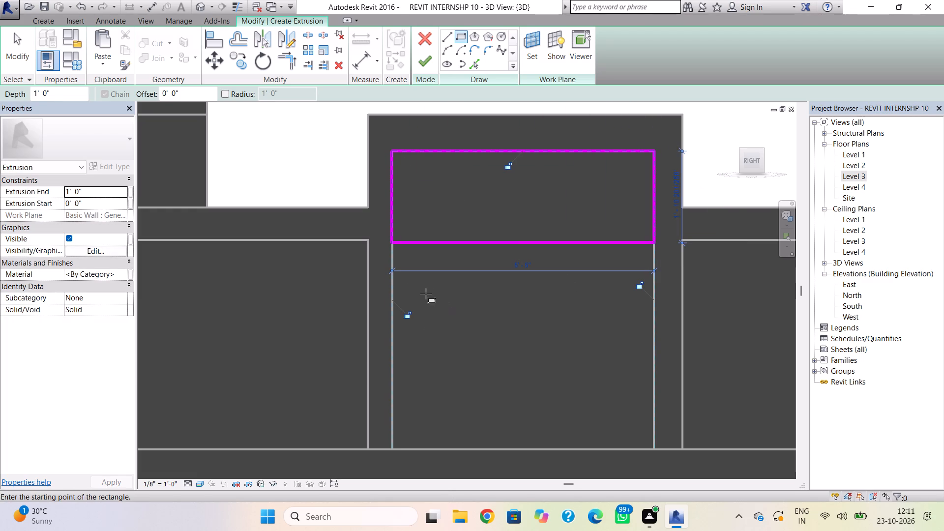
Sketch a second rectangle about 1' 8" wide from the first one's lower front corner down to the roof slab.
left_click(395, 245)
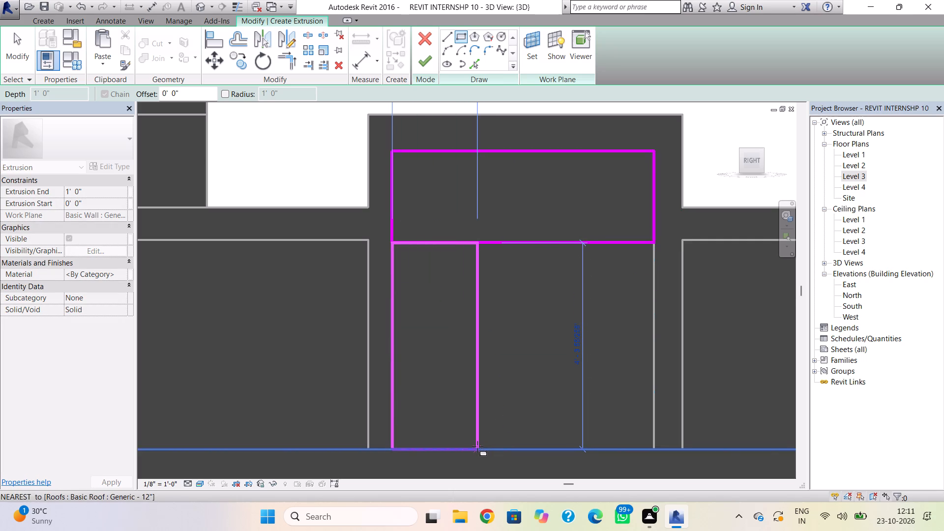
left_click(472, 445)
key("Escape")
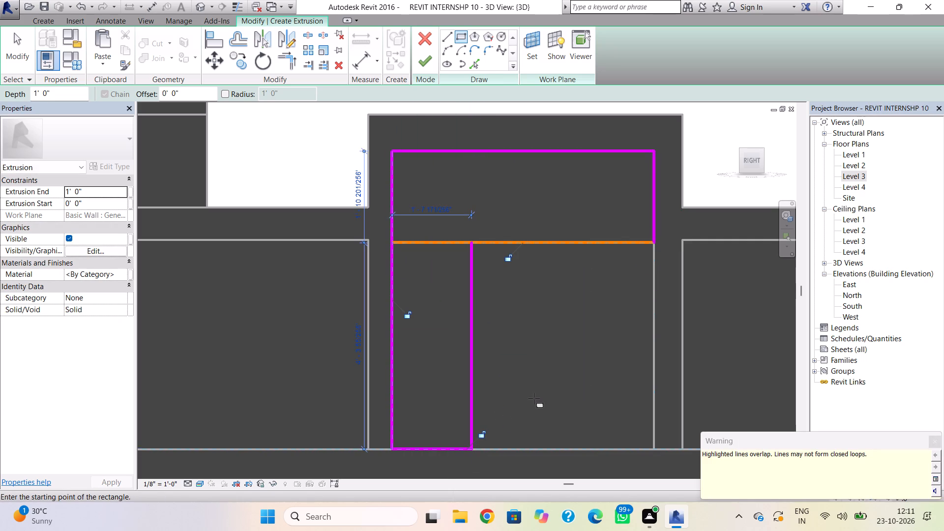
key("Escape")
key("Escape")
Remove the edge shared by both rectangles, shortening the top piece's underside to the leg's inner line to form an L.
left_click(435, 242)
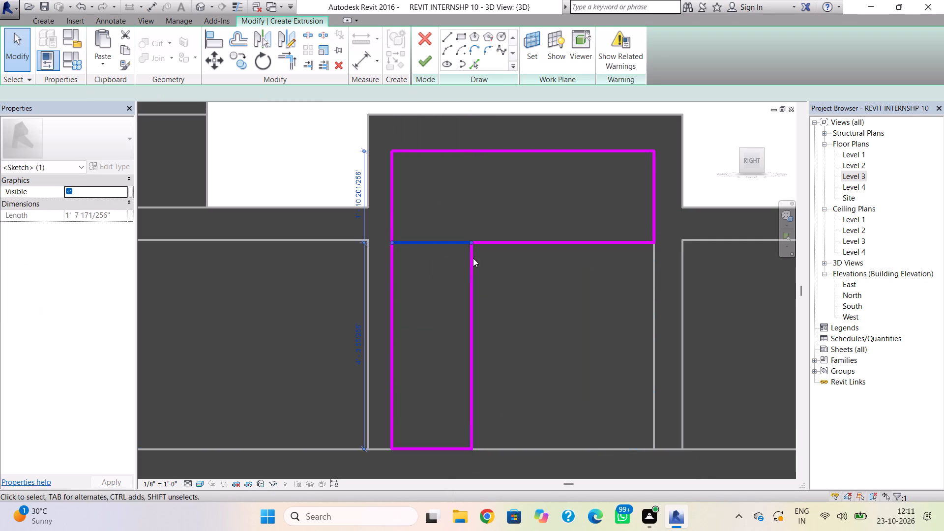
key("Delete")
left_click(545, 245)
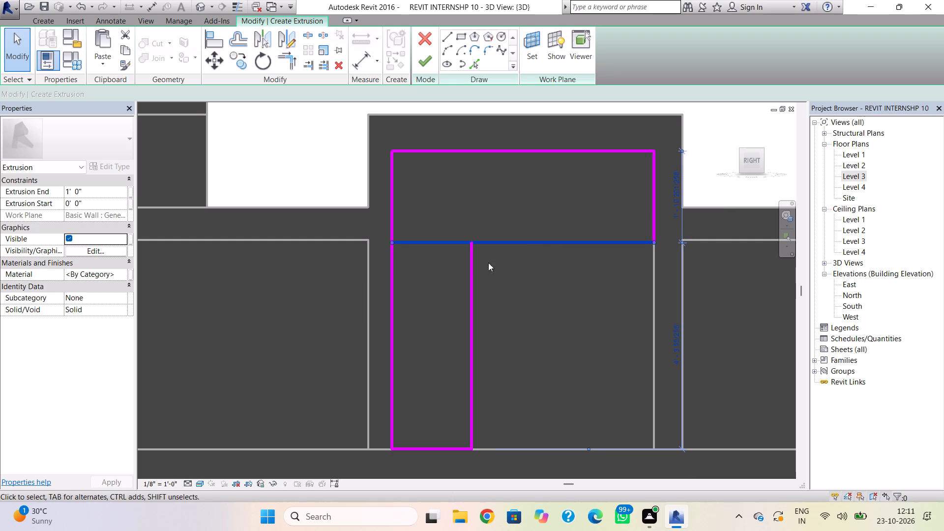
scroll(407, 225, "up", 3)
left_click_drag(385, 251, 464, 245)
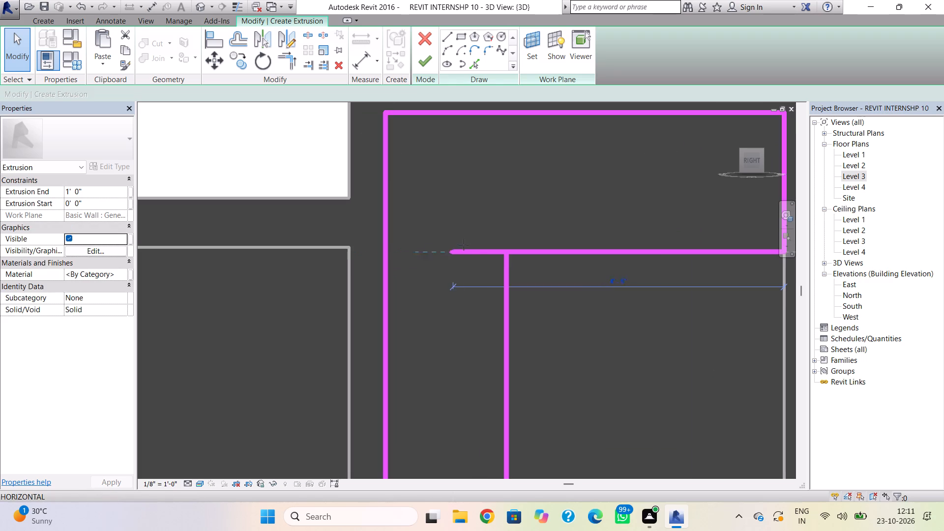
left_click_drag(464, 245, 502, 244)
left_click(492, 222)
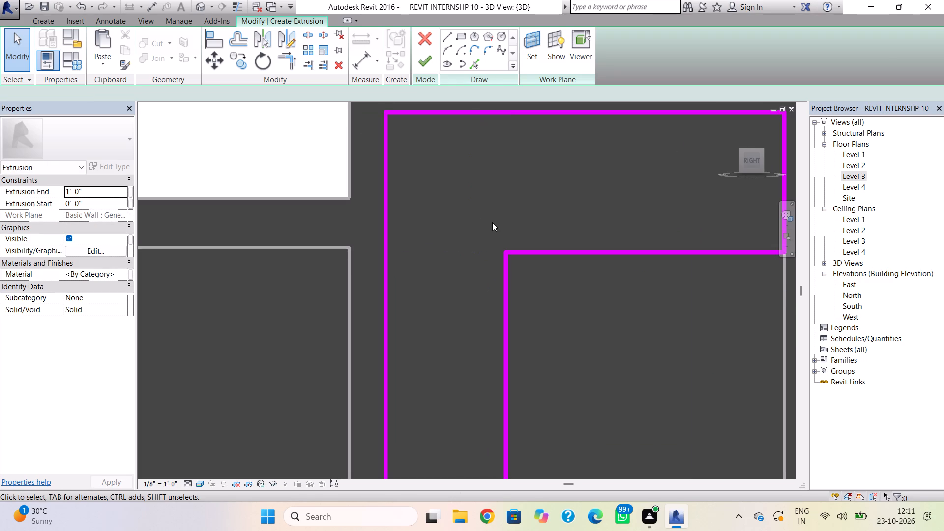
Redraw the L's upper front edge as a new line and finish the infill extrusion at 1' 0" depth.
left_click(389, 156)
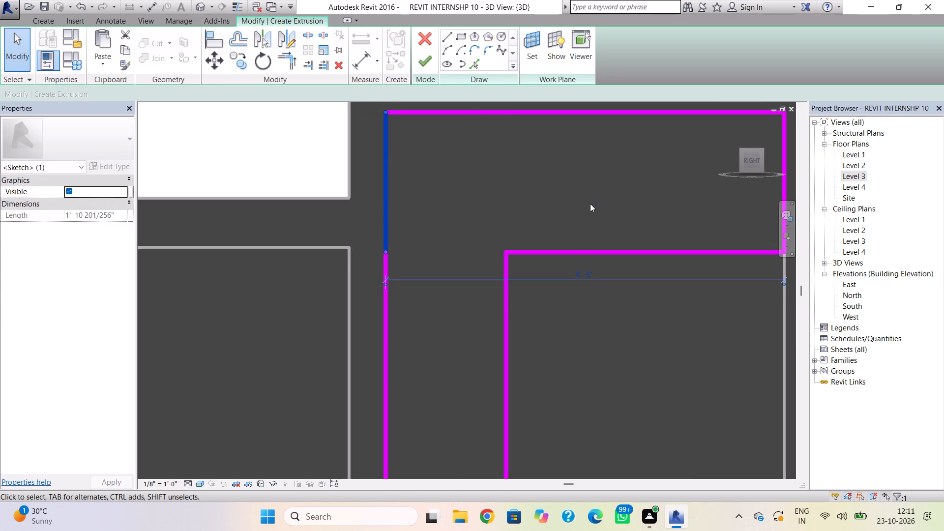
key("Delete")
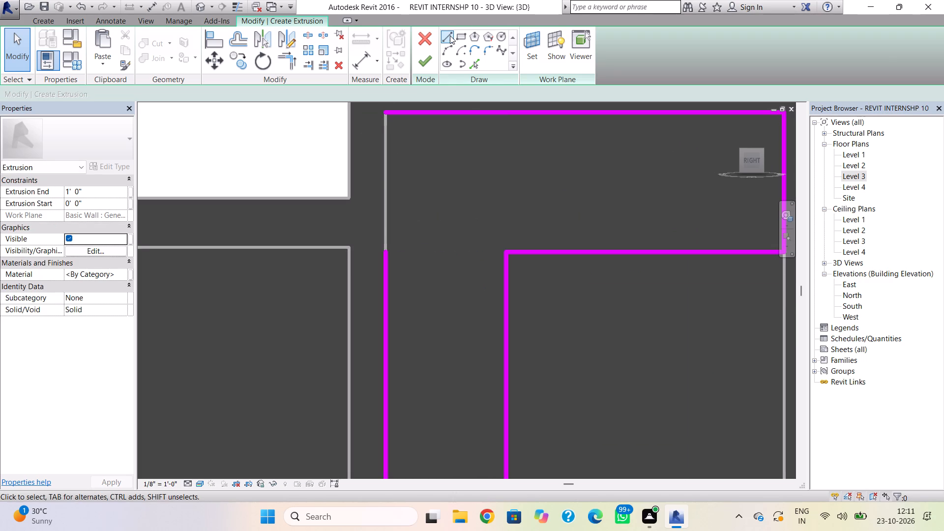
left_click(450, 35)
left_click(383, 253)
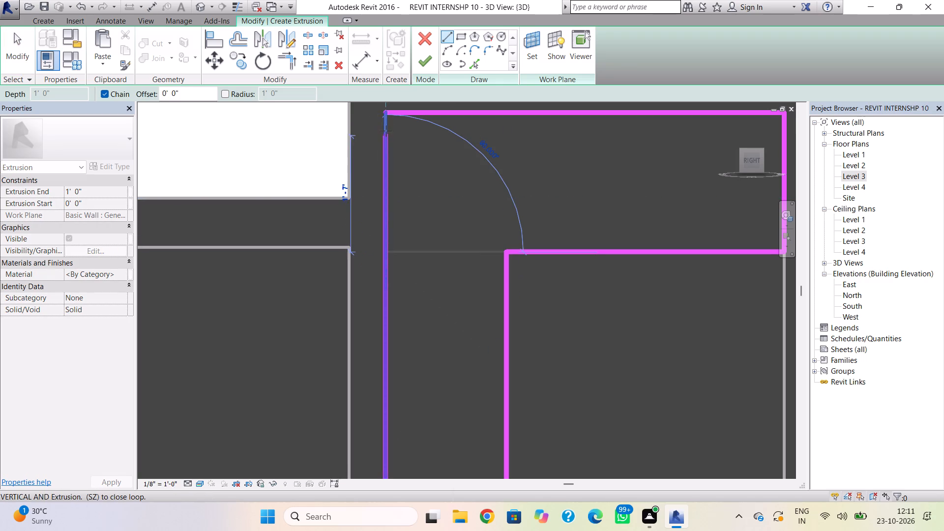
left_click(386, 113)
left_click(446, 170)
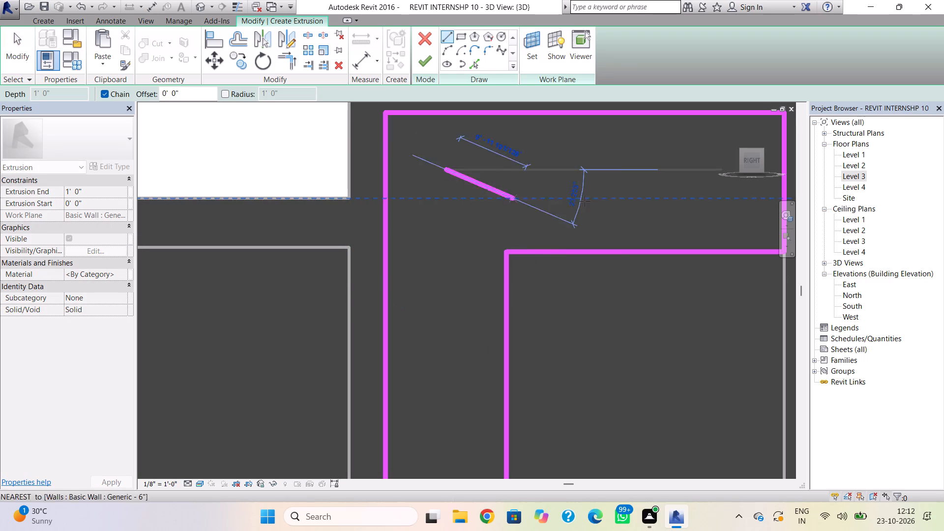
key("Escape")
left_click(418, 59)
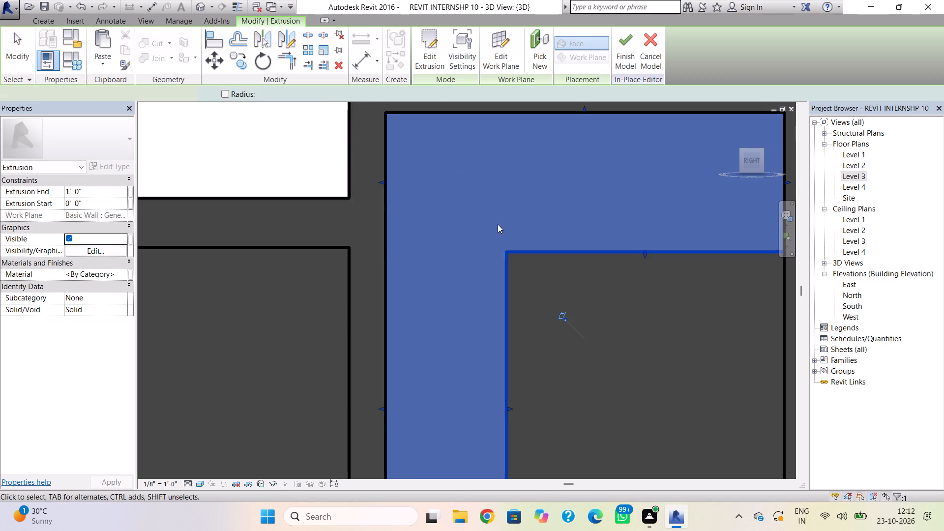
Examine the L-shaped infill in the right-side stepped frame against the rest of the facade, seen from the front corner.
scroll(539, 329, "down", 4)
key("Escape")
scroll(521, 348, "down", 4)
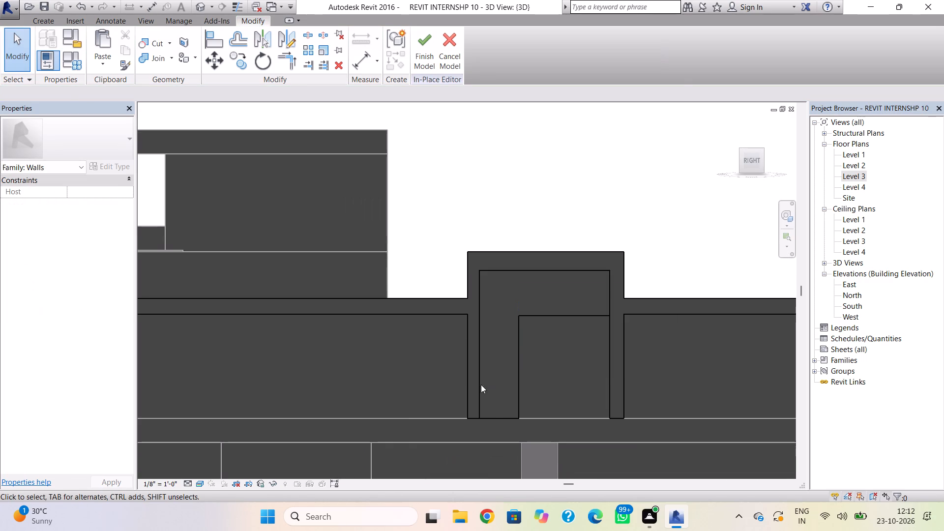
scroll(412, 431, "down", 6)
right_click_drag(412, 432, 473, 435, "shift")
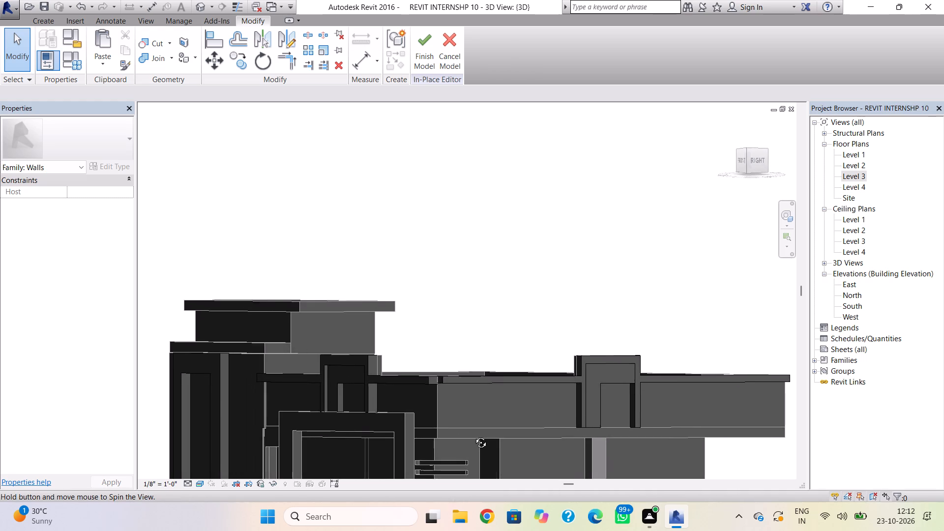
right_click_drag(473, 435, 476, 438, "shift")
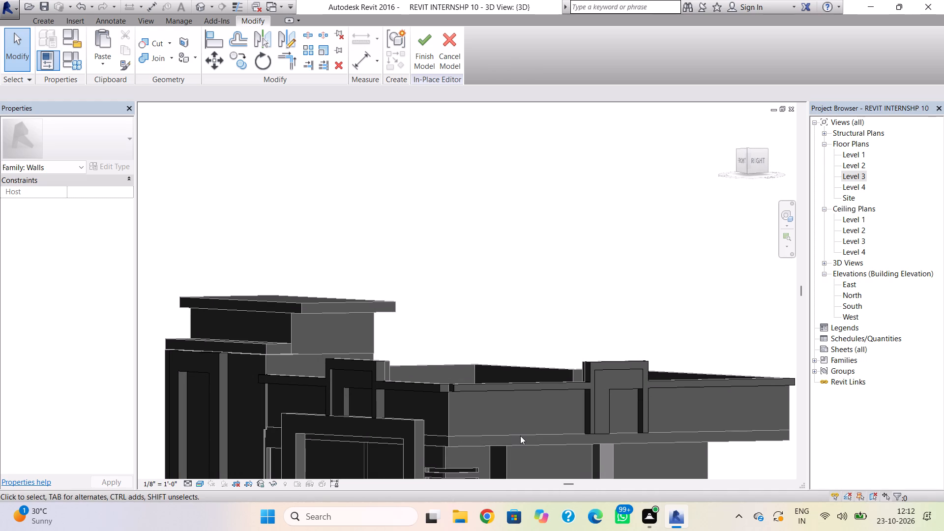
left_click(521, 312)
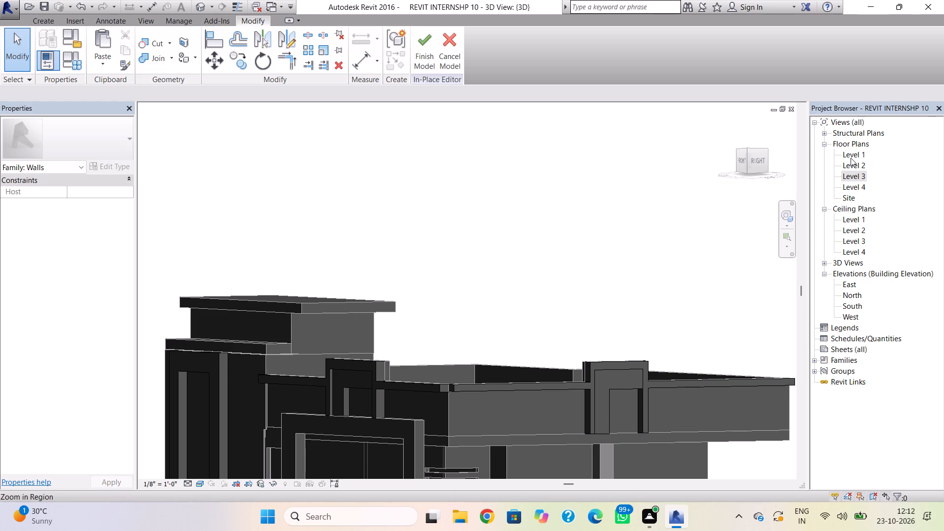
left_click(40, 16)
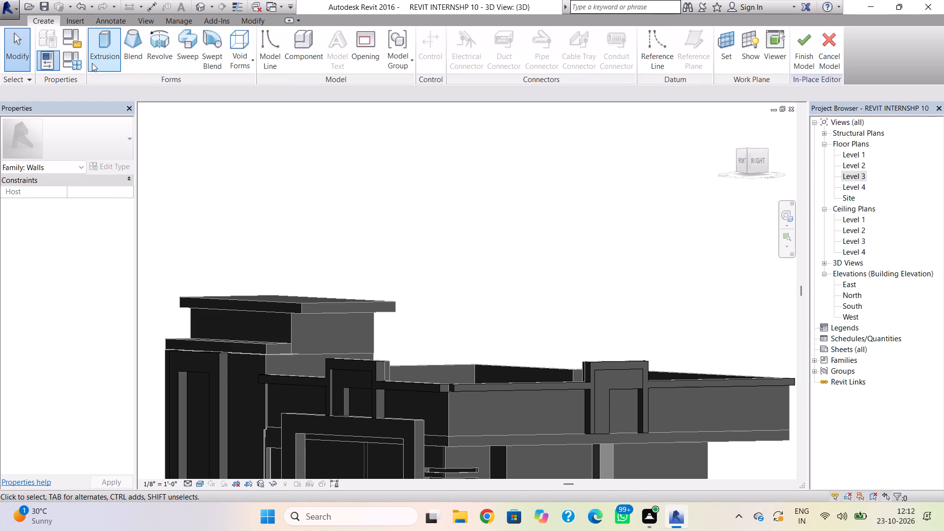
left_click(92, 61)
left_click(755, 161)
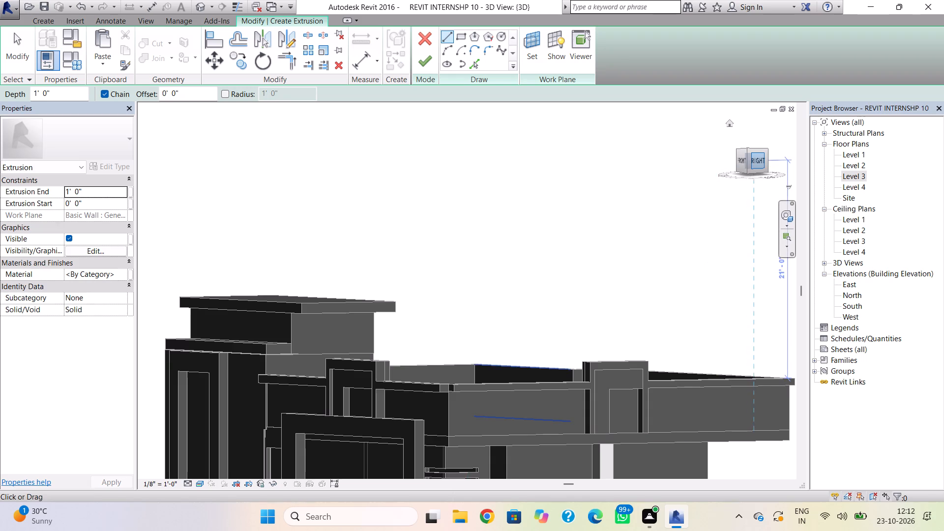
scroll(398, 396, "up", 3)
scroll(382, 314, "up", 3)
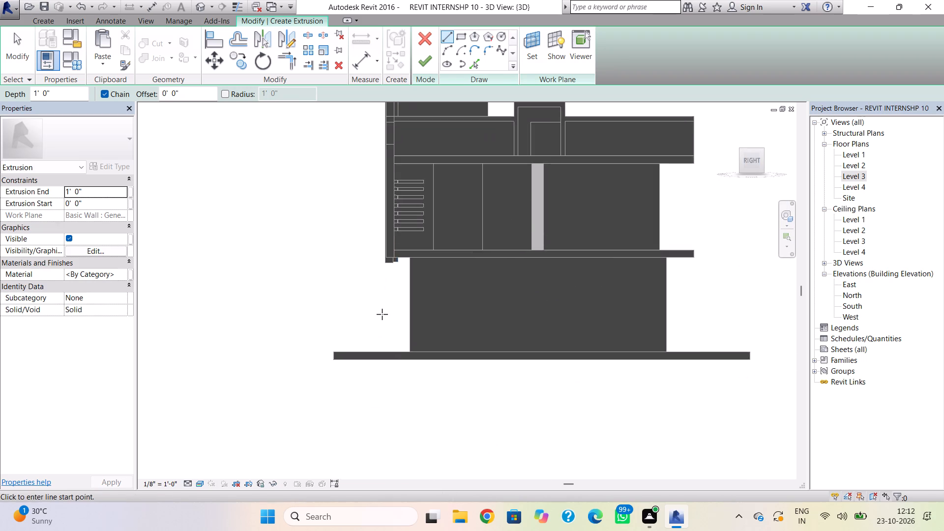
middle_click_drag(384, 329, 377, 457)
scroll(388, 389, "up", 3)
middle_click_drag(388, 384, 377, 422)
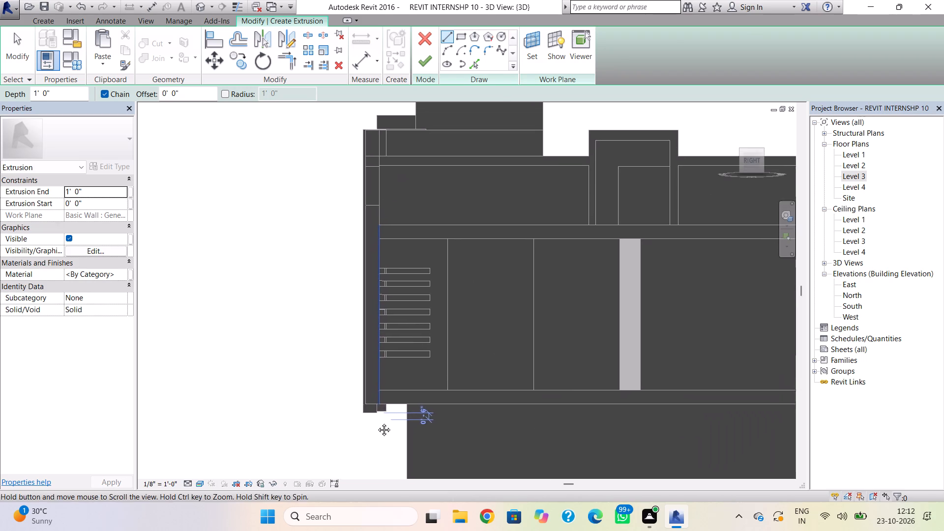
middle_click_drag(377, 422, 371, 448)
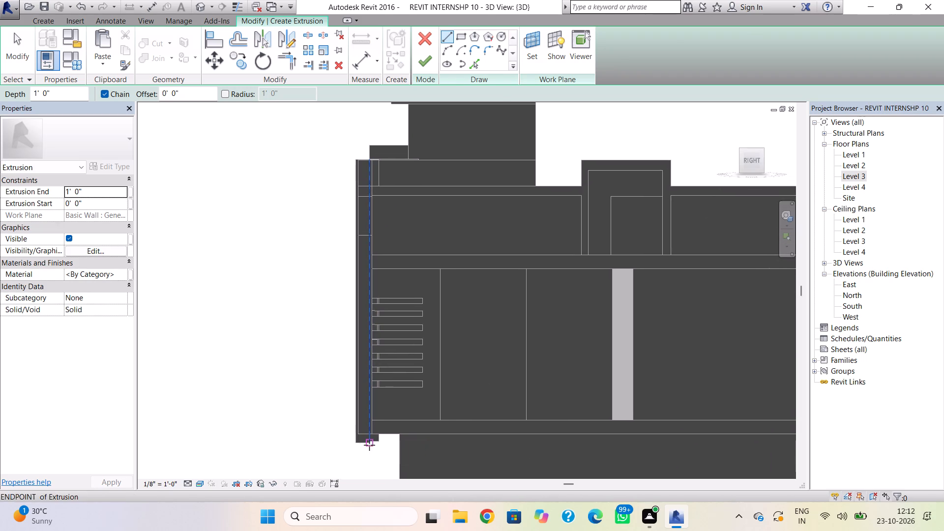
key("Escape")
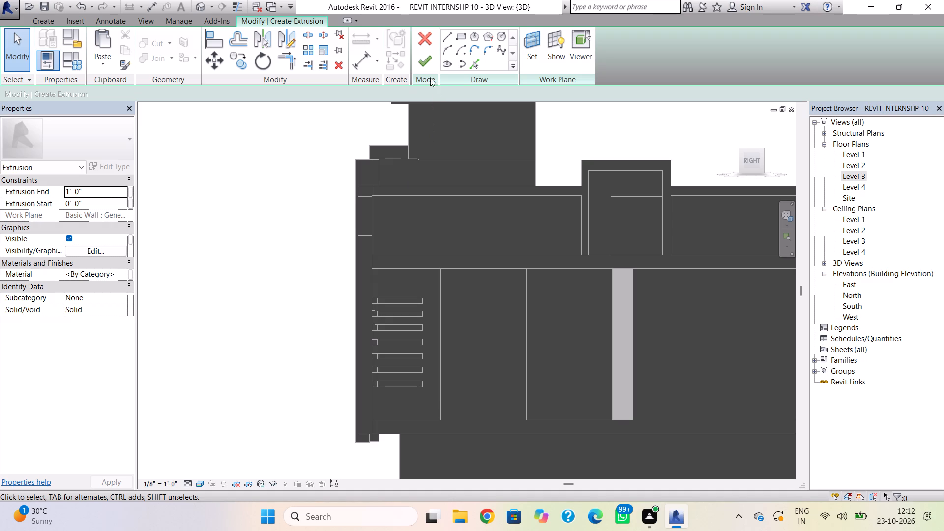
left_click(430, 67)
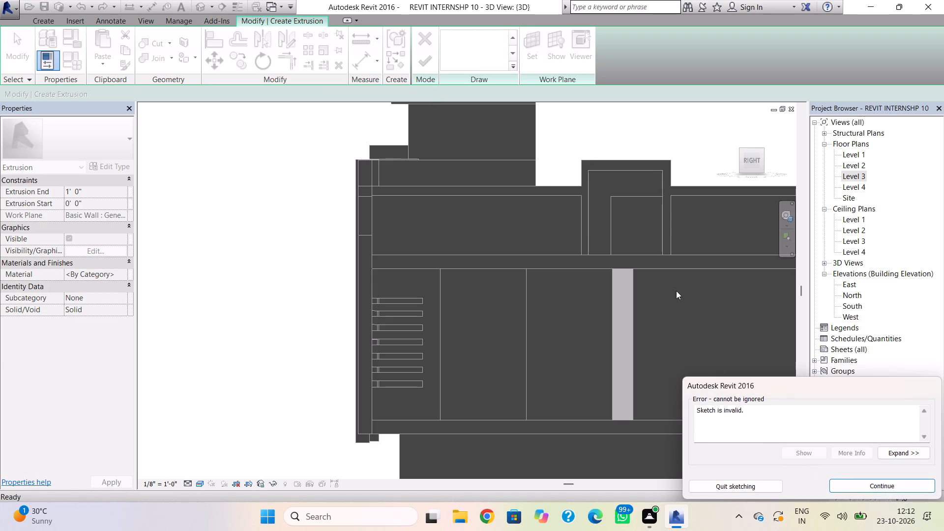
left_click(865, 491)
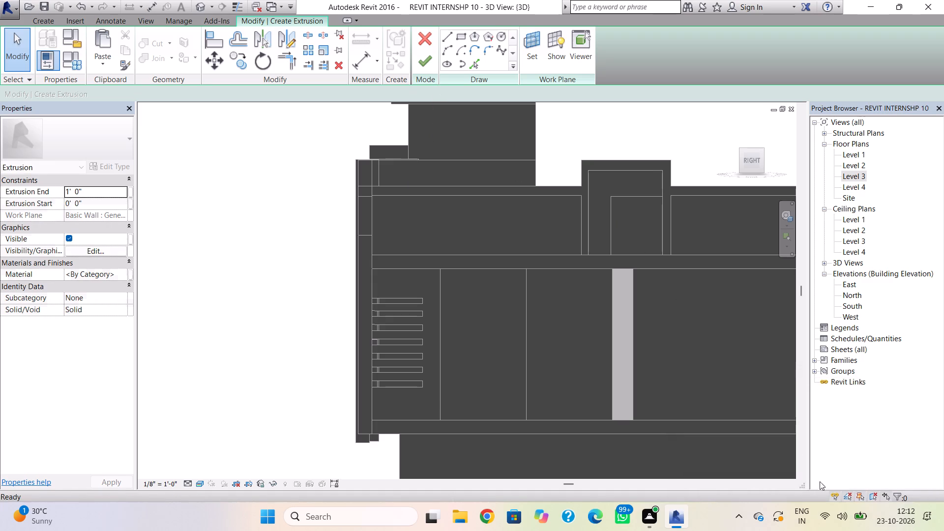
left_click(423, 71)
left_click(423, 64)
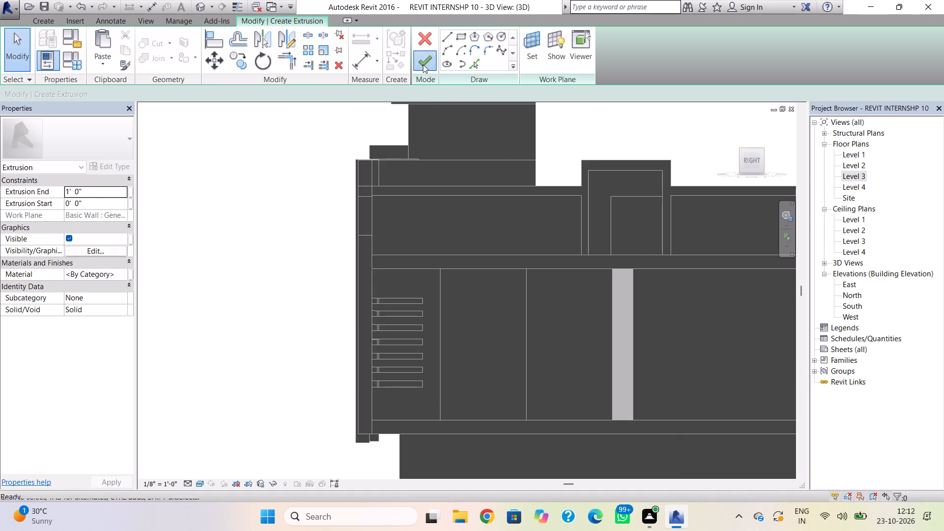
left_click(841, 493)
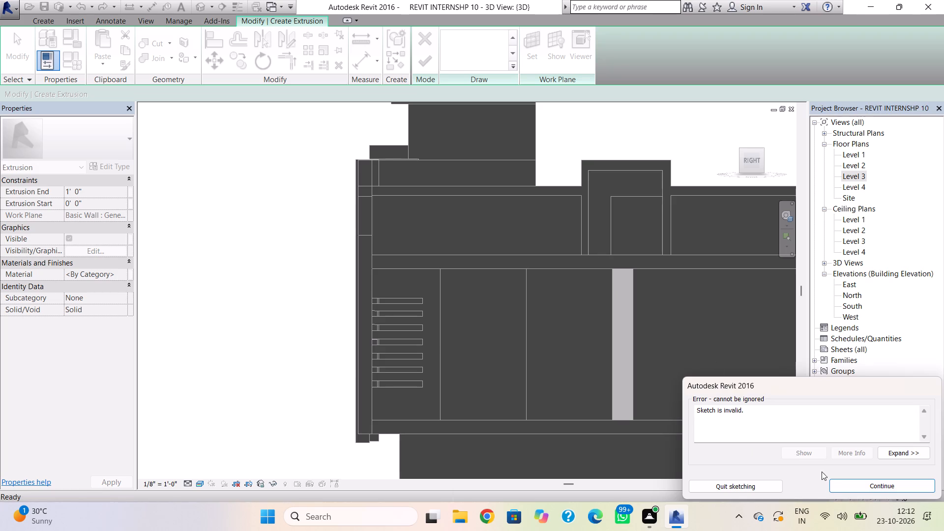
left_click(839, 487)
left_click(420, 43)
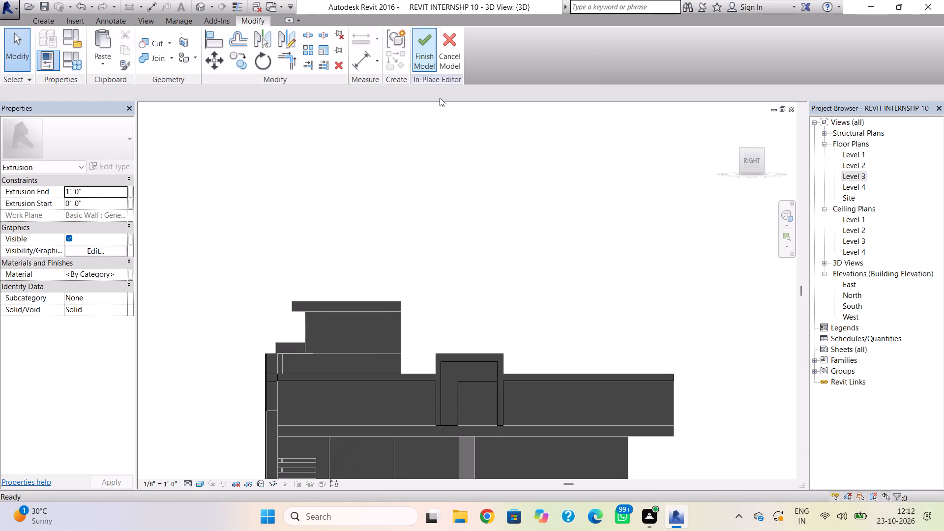
Finish the in-place wall model containing the right-side stepped band and its L-shaped infill.
left_click(415, 39)
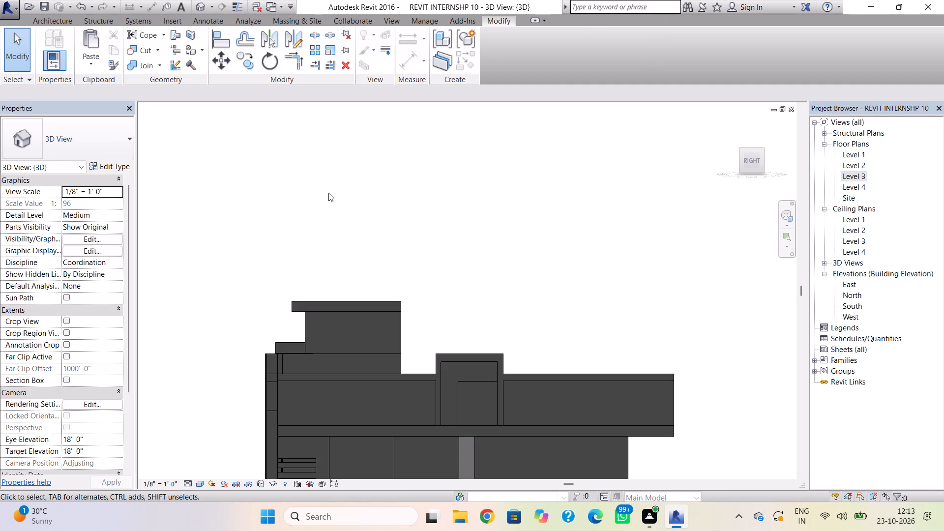
scroll(330, 192, "down", 4)
right_click_drag(330, 193, 463, 236, "shift")
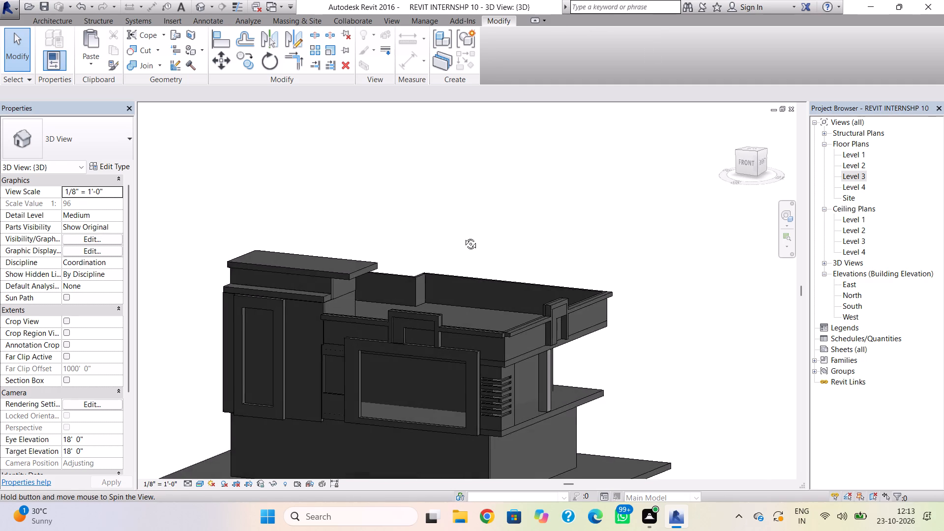
Narrow the vertical leg of the L-shaped infill in the right-side stepped frame by moving its inner face toward the frame.
right_click_drag(463, 236, 465, 243, "shift")
scroll(480, 258, "up", 4)
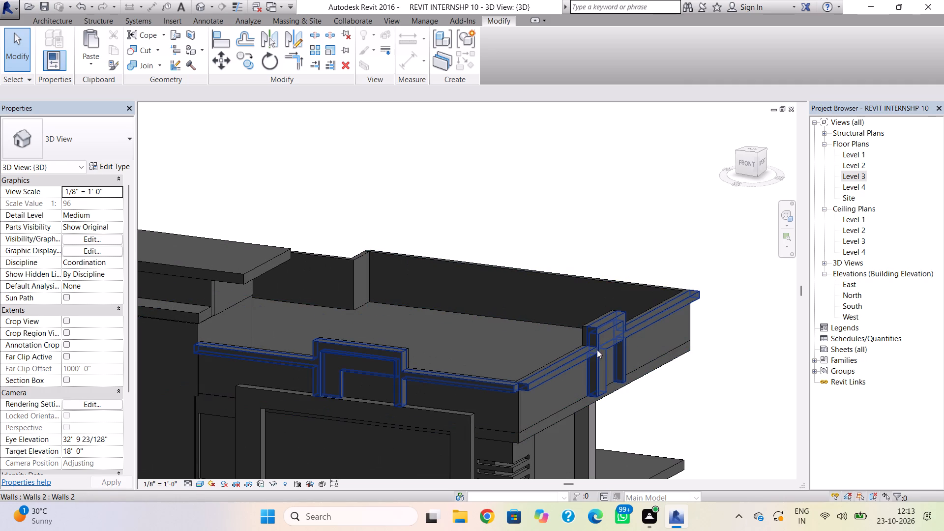
left_click(619, 339)
scroll(619, 339, "up", 13)
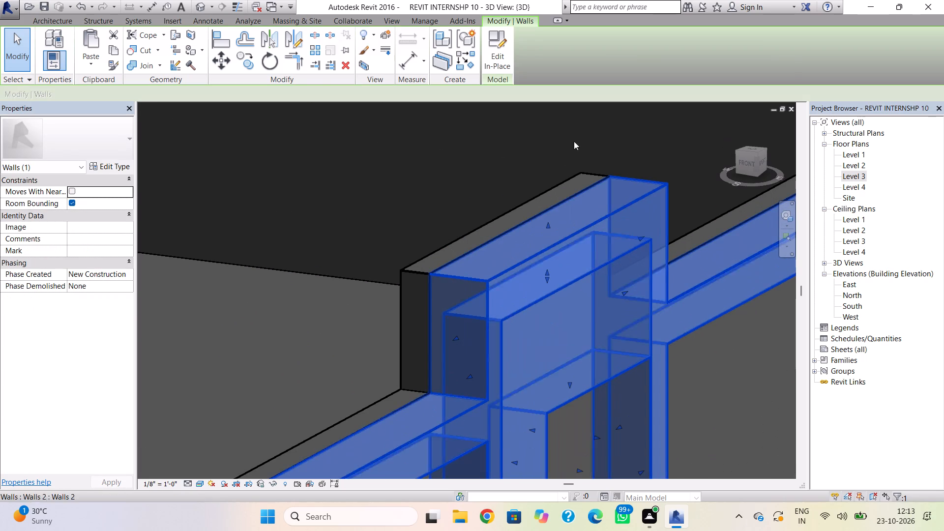
key("Escape")
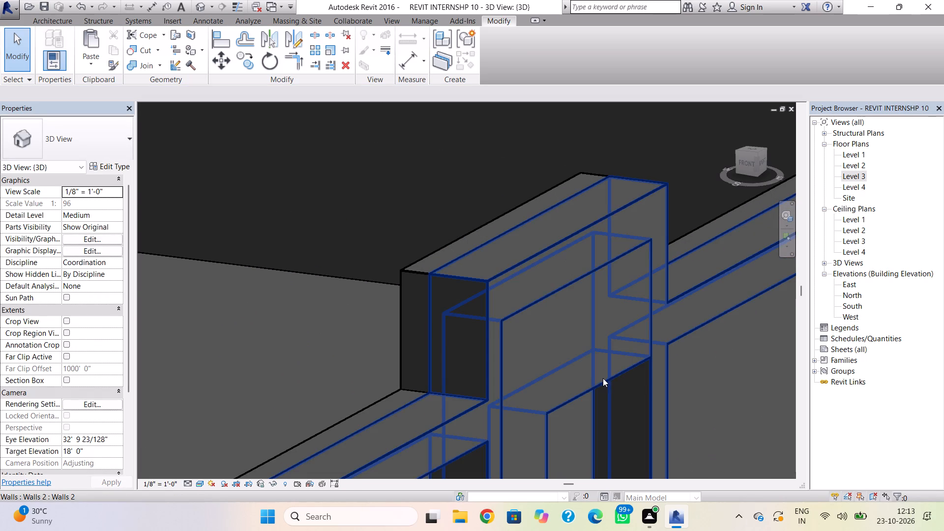
left_click(603, 378)
scroll(607, 399, "down", 1)
middle_click_drag(607, 399, 573, 246)
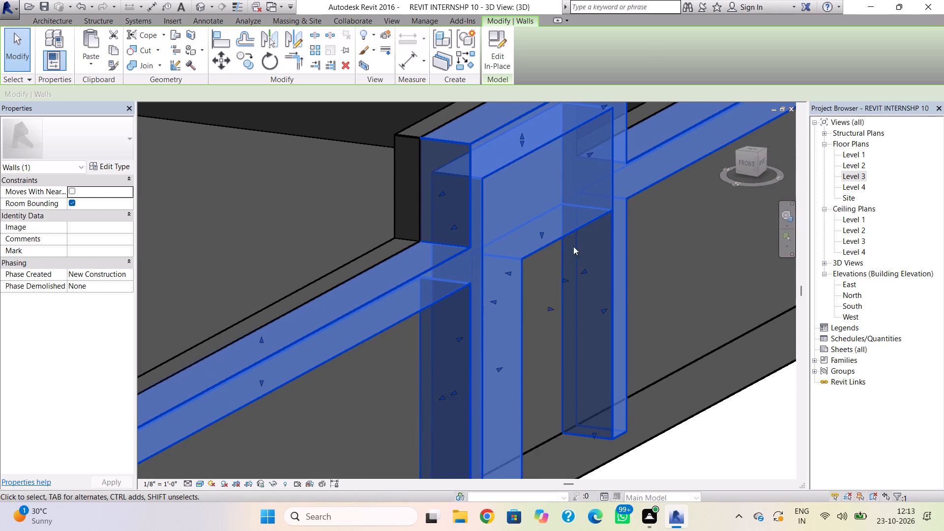
left_click_drag(551, 308, 536, 310)
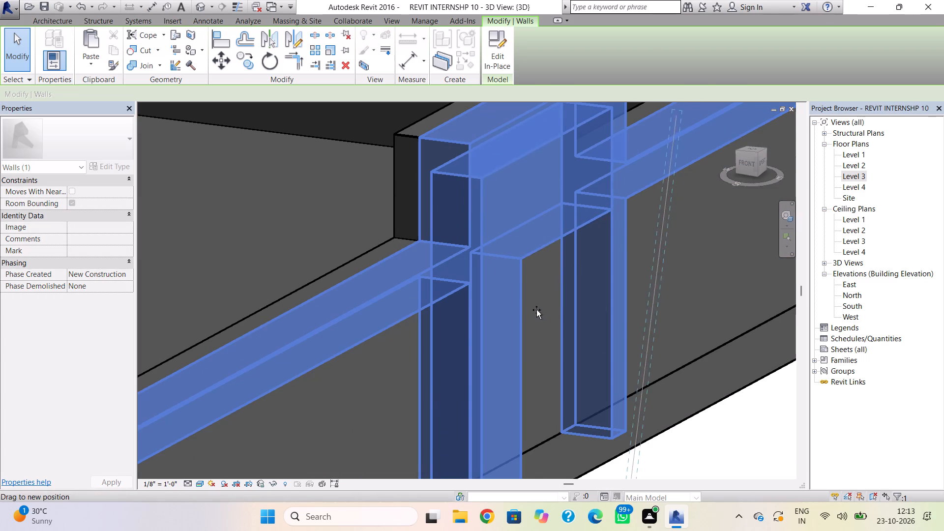
left_click_drag(536, 310, 529, 310)
left_click(663, 301)
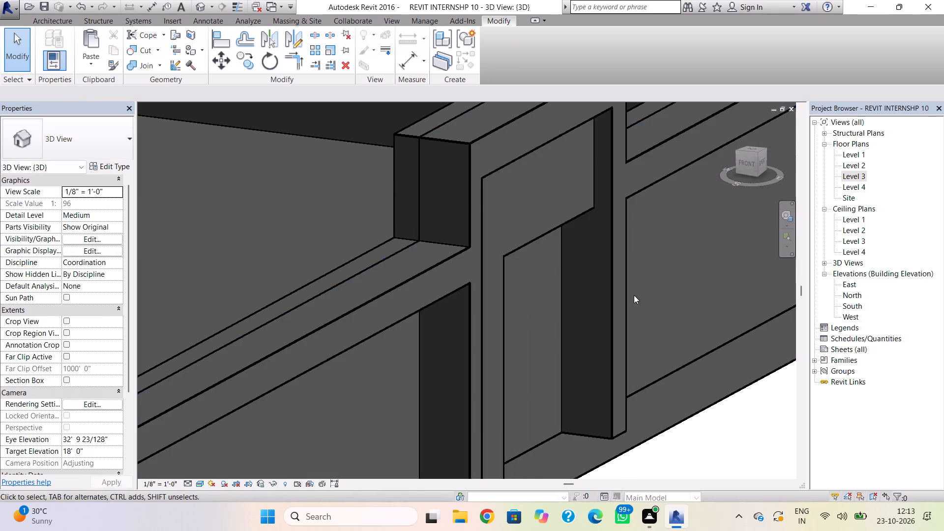
scroll(392, 203, "down", 6)
key("Escape")
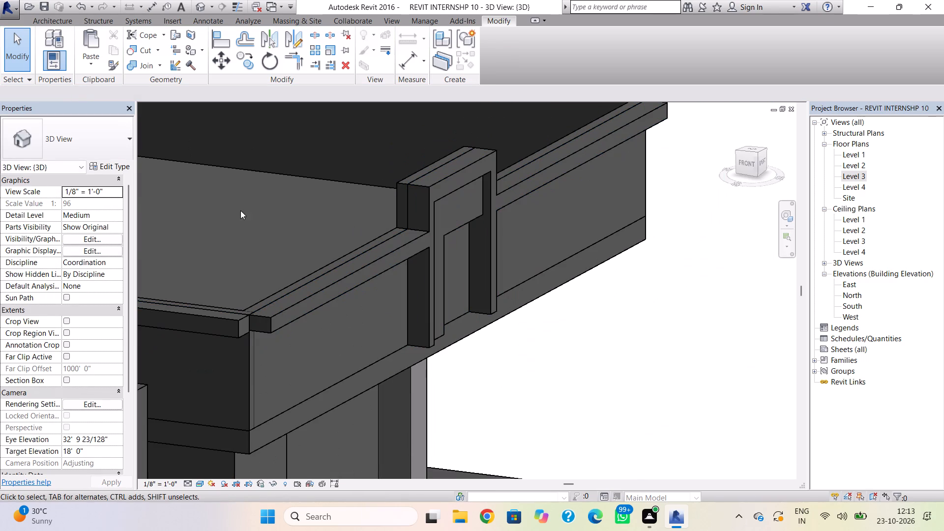
Examine the front and right-side parapet walls and their stepped bands around the roof, including the corner where the bands meet.
left_click(403, 180)
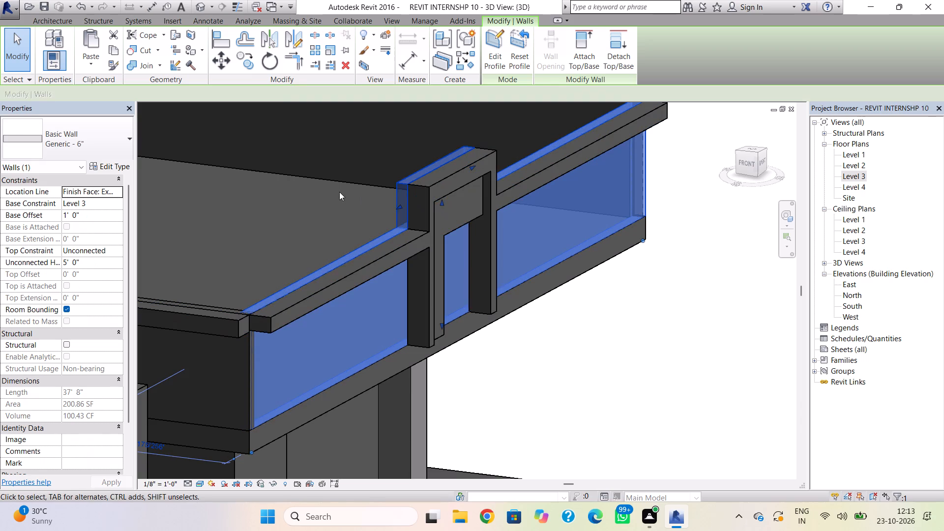
key("Escape")
right_click_drag(356, 212, 430, 232)
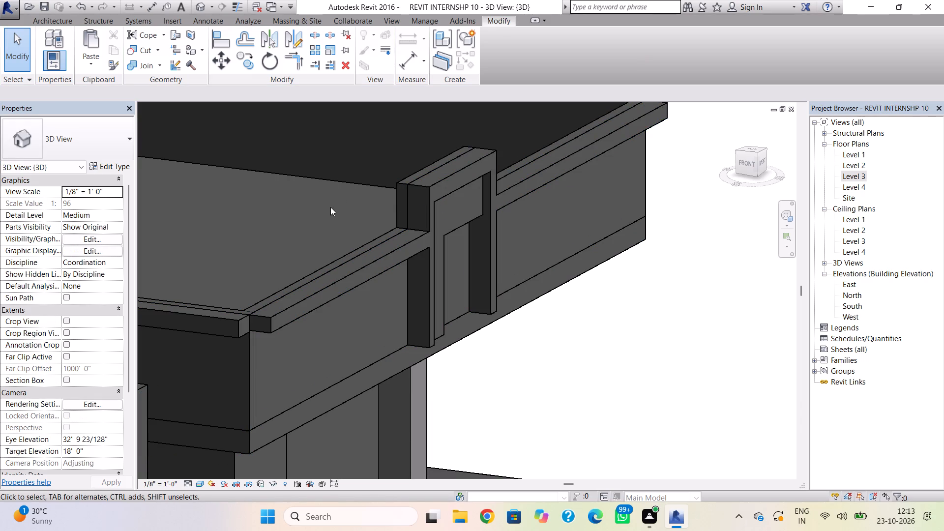
right_click_drag(327, 206, 222, 211, "shift")
scroll(222, 204, "down", 1)
middle_click_drag(225, 205, 692, 226)
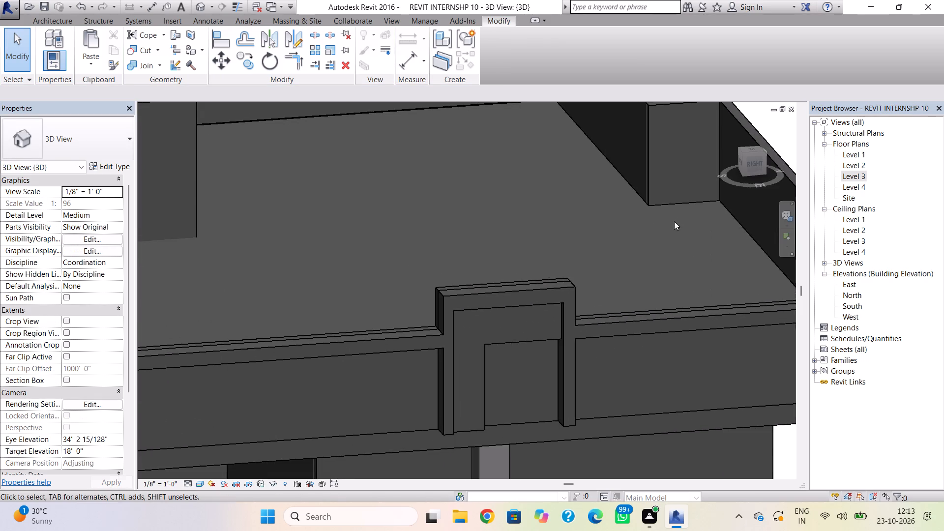
scroll(490, 196, "down", 5)
middle_click(505, 195)
scroll(508, 194, "up", 1)
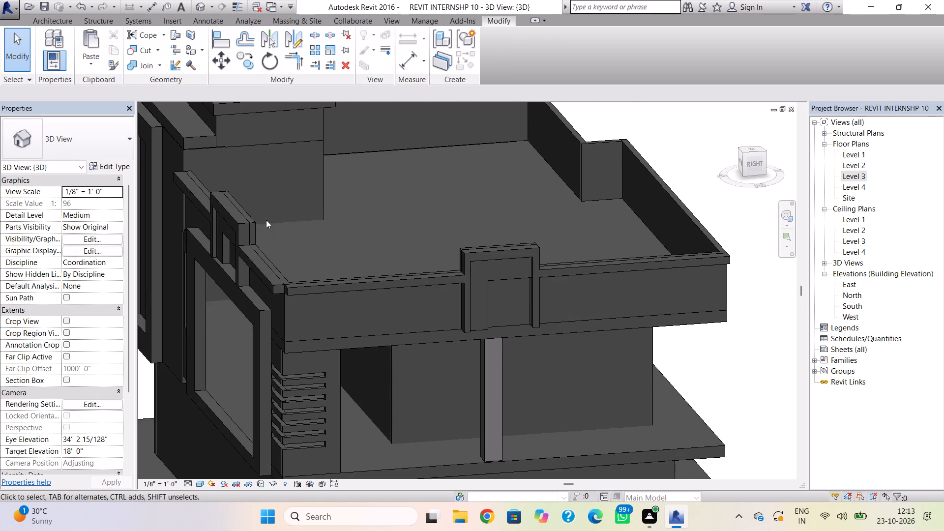
left_click(253, 224)
scroll(287, 226, "up", 4)
middle_click_drag(264, 232, 284, 231)
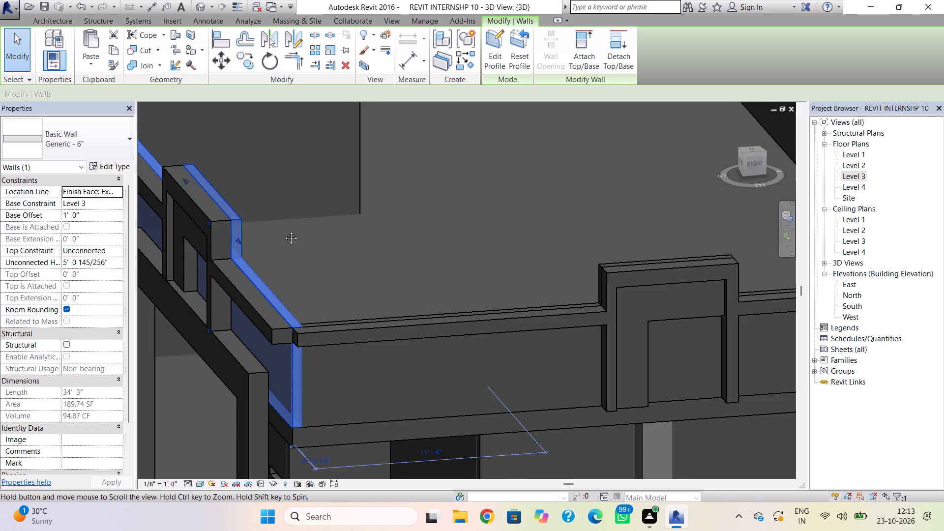
middle_click_drag(284, 231, 379, 221)
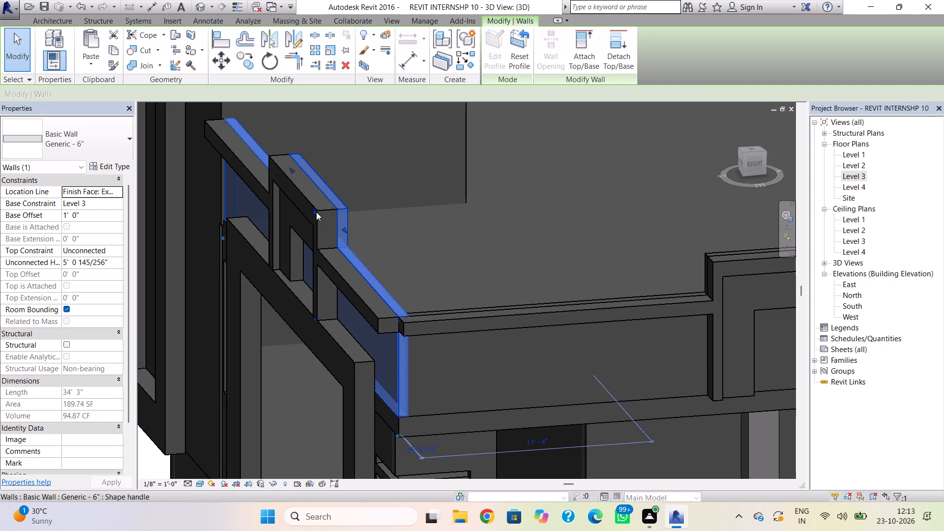
left_click(316, 212)
left_click(470, 202)
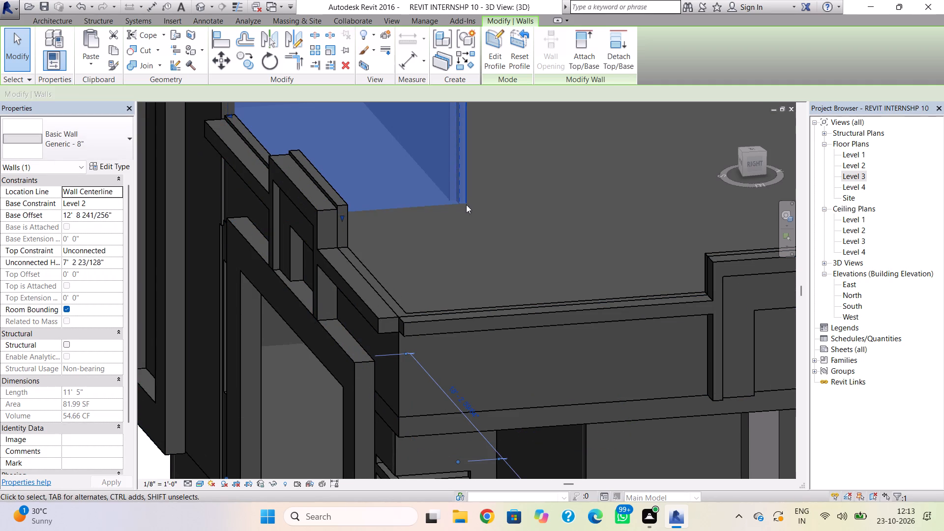
key("Escape")
right_click_drag(509, 200, 426, 222, "shift")
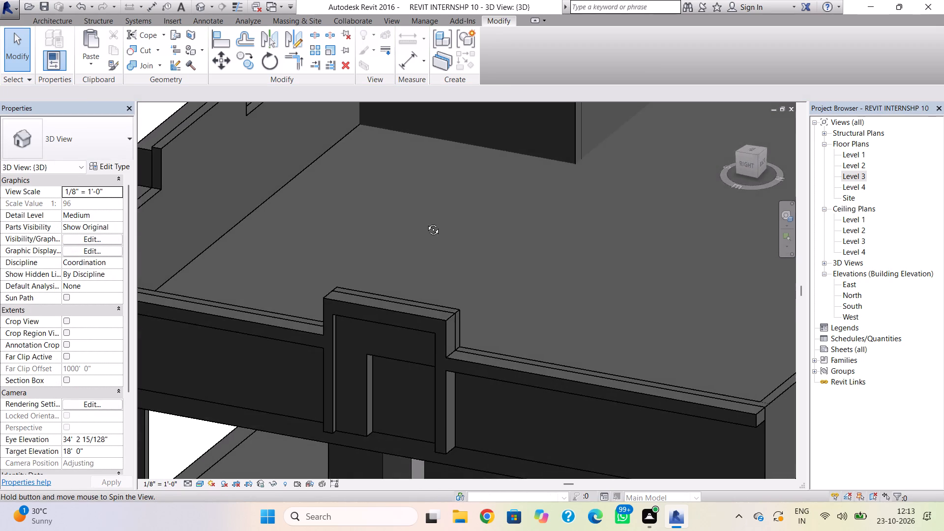
right_click_drag(426, 222, 641, 246, "shift")
middle_click_drag(641, 238, 488, 261)
right_click_drag(499, 235, 404, 229, "shift")
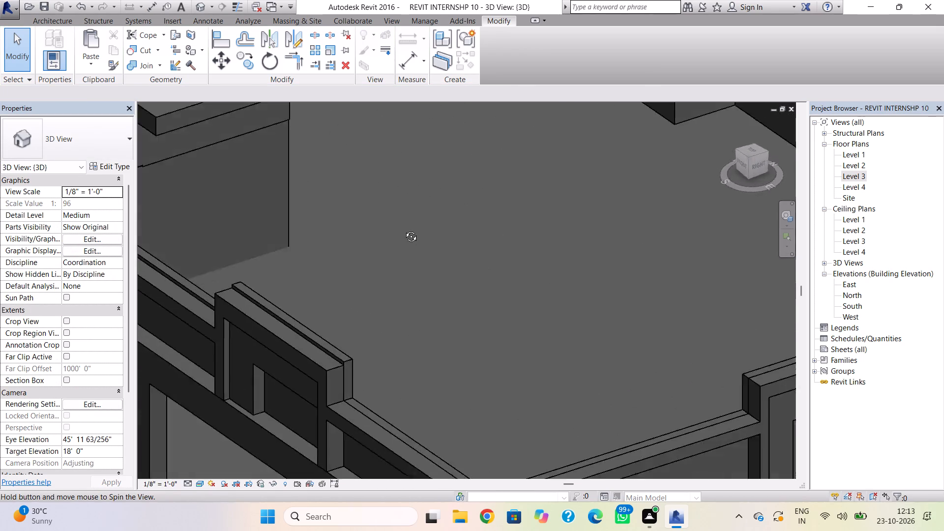
right_click_drag(404, 229, 363, 210, "shift")
key("z")
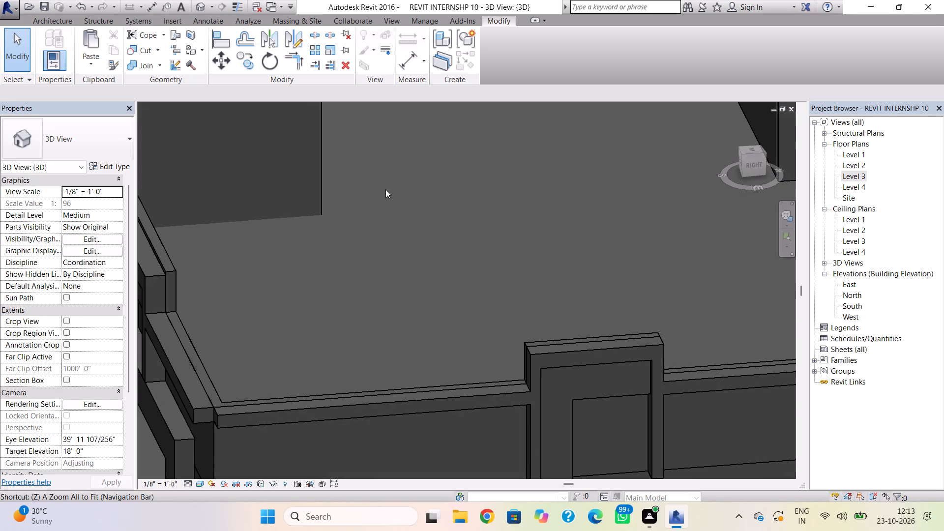
scroll(424, 195, "up", 1)
scroll(424, 205, "down", 2)
right_click_drag(570, 212, 376, 196, "shift")
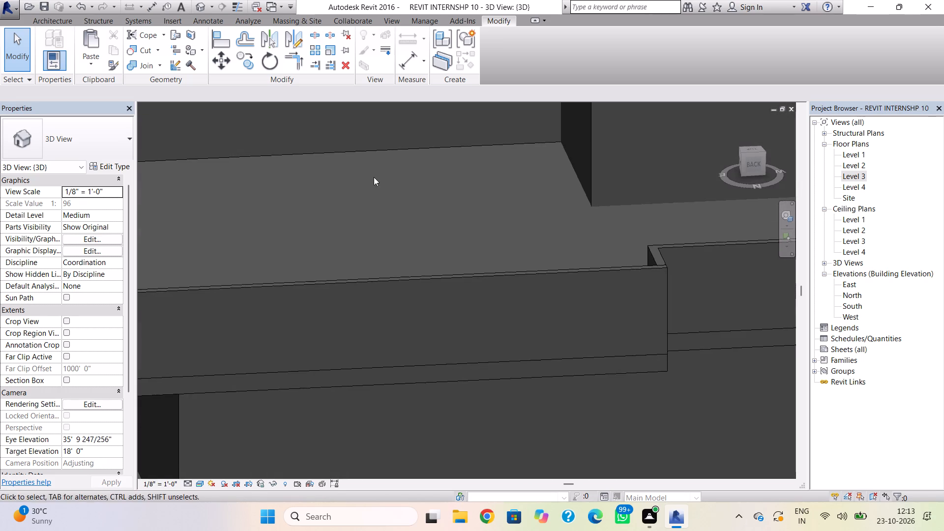
middle_click_drag(374, 177, 665, 229)
scroll(701, 229, "down", 1)
right_click_drag(620, 206, 627, 220, "shift")
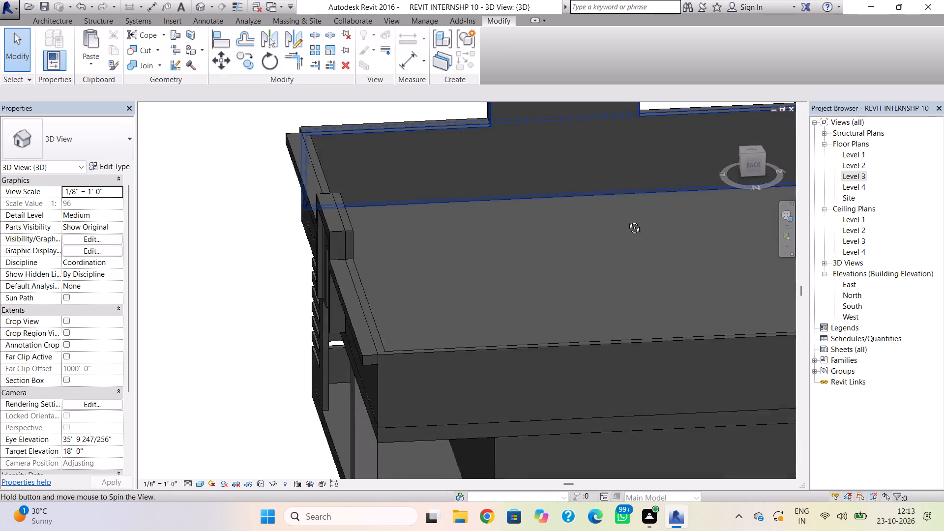
right_click_drag(627, 220, 735, 232, "shift")
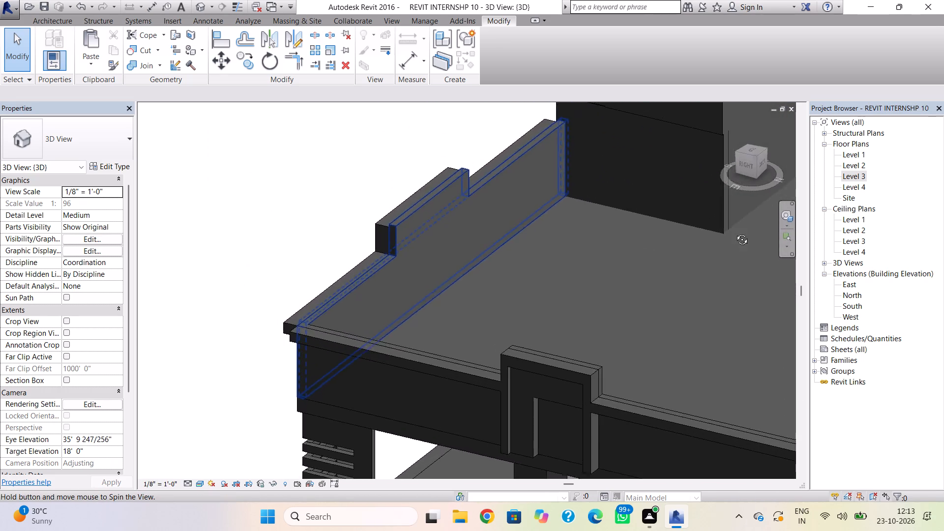
right_click_drag(735, 232, 785, 237, "shift")
middle_click_drag(704, 225, 653, 209)
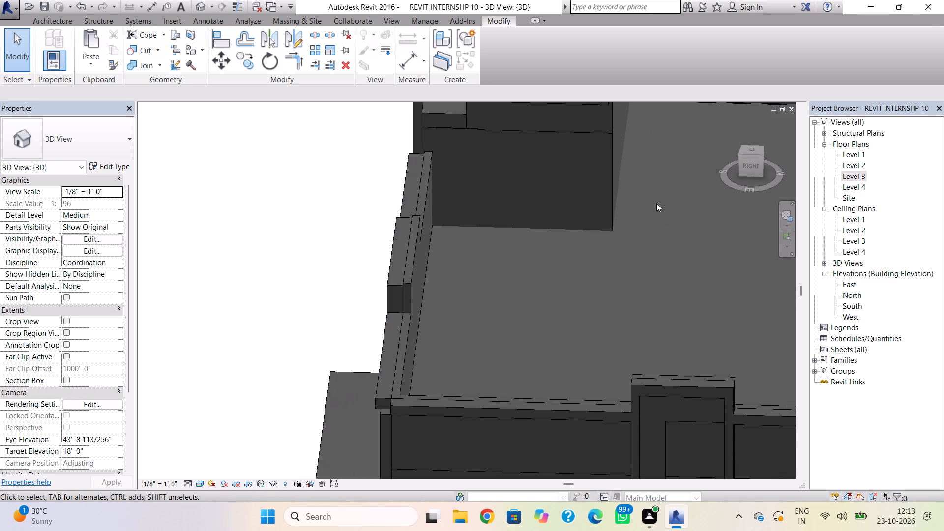
Extend the front parapet band's end at the front-right corner so it meets the outer face of the right-side band.
scroll(587, 209, "up", 1)
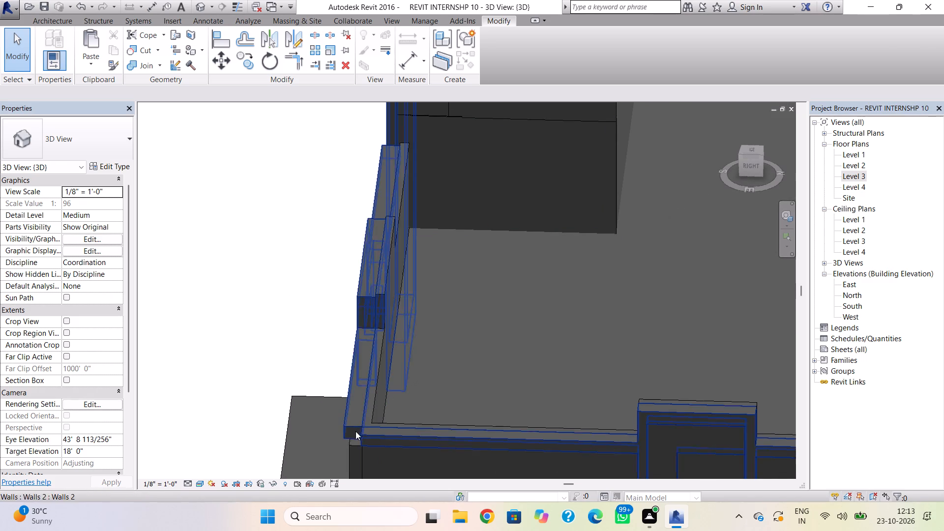
left_click(351, 433)
left_click(354, 430)
middle_click_drag(405, 359, 406, 358)
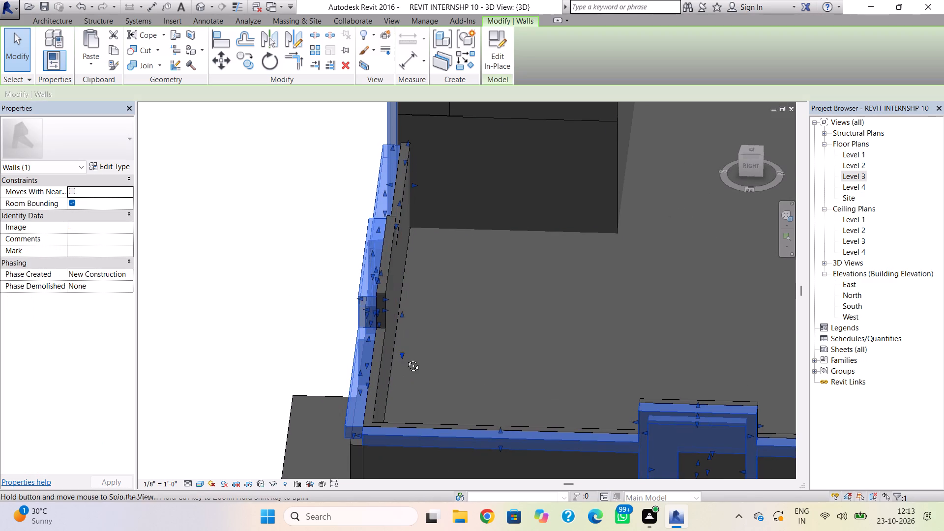
middle_click_drag(406, 358, 513, 348)
middle_click_drag(599, 310, 277, 103)
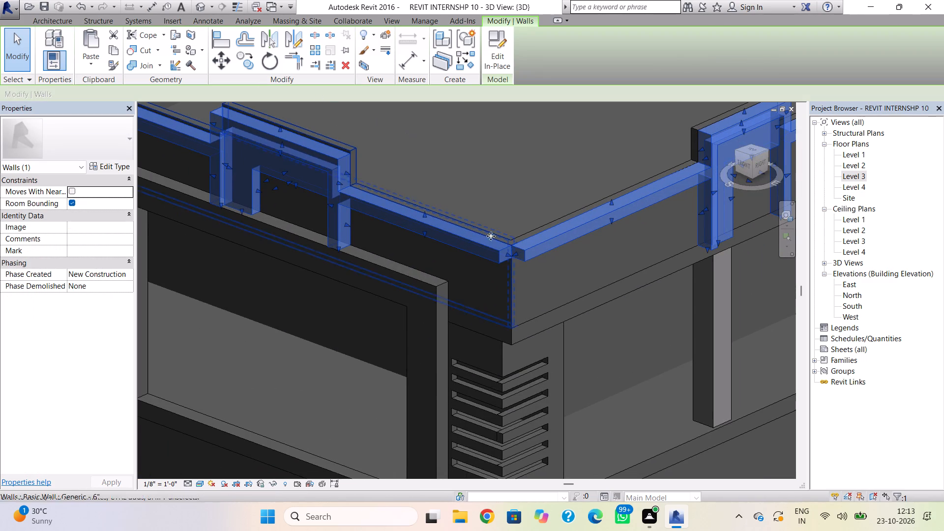
scroll(509, 255, "up", 7)
left_click_drag(502, 253, 529, 271)
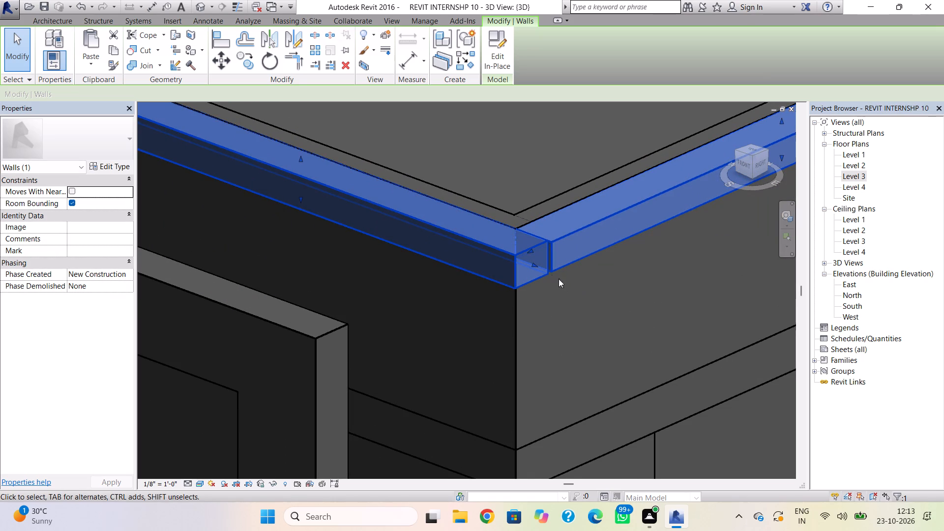
left_click(536, 266)
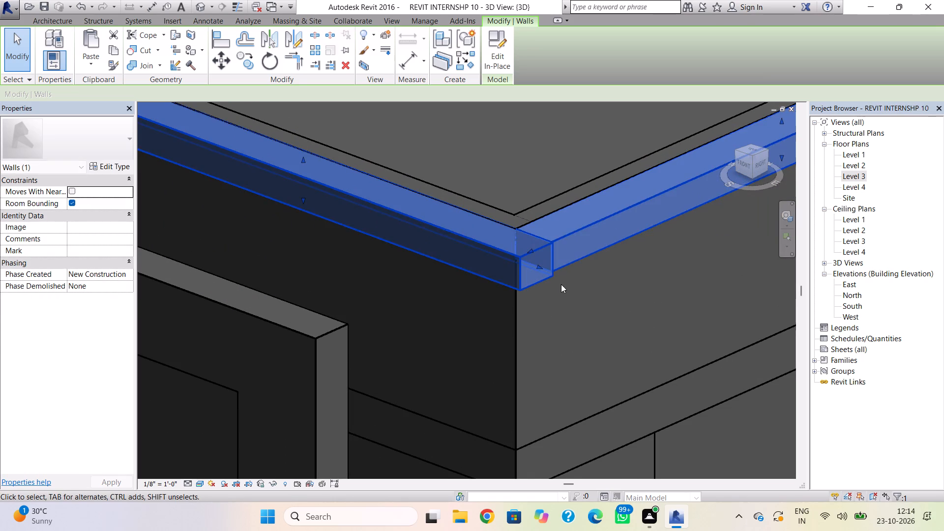
left_click(561, 284)
key("Escape")
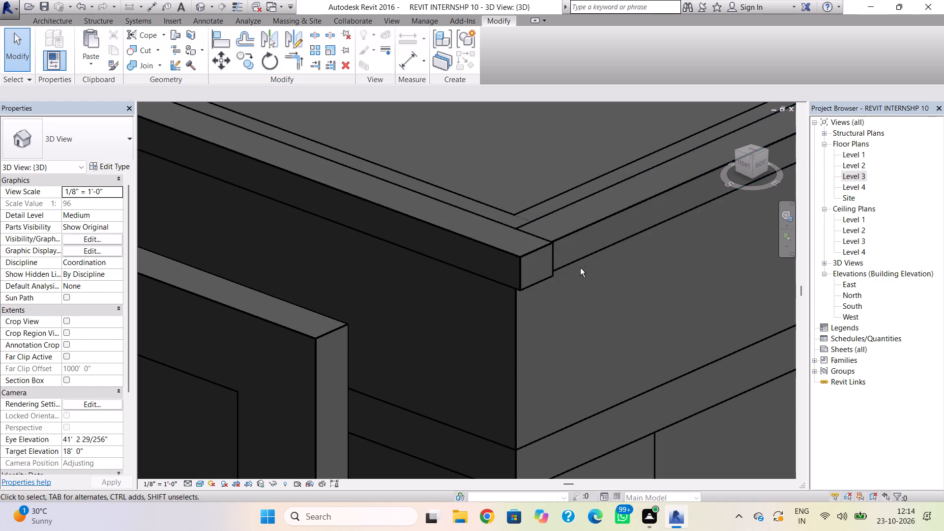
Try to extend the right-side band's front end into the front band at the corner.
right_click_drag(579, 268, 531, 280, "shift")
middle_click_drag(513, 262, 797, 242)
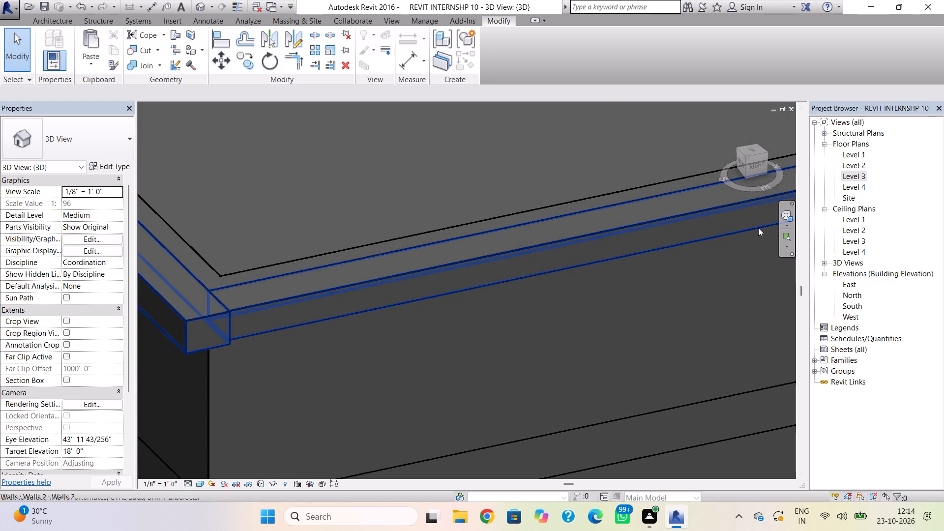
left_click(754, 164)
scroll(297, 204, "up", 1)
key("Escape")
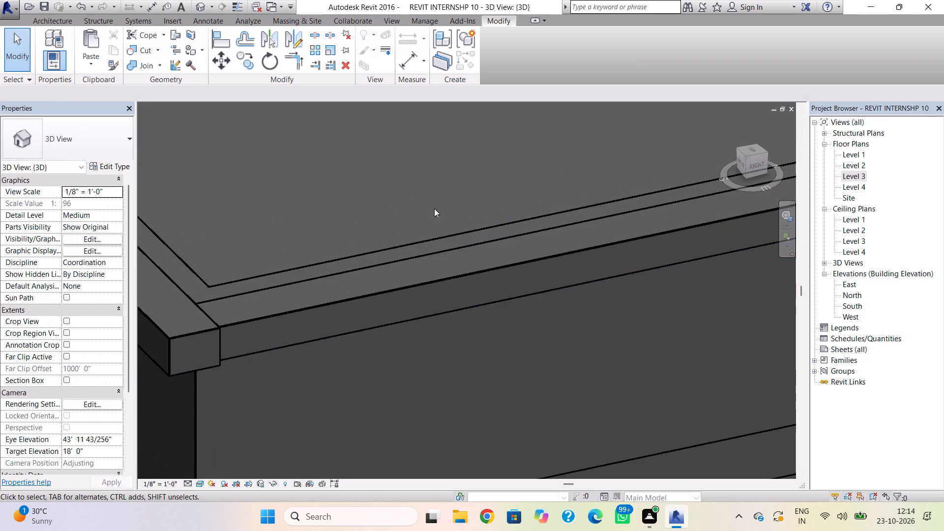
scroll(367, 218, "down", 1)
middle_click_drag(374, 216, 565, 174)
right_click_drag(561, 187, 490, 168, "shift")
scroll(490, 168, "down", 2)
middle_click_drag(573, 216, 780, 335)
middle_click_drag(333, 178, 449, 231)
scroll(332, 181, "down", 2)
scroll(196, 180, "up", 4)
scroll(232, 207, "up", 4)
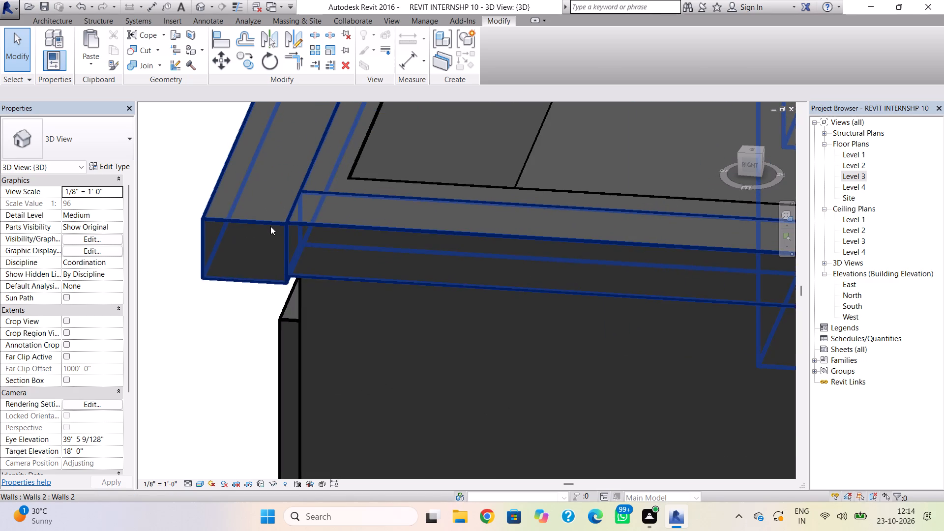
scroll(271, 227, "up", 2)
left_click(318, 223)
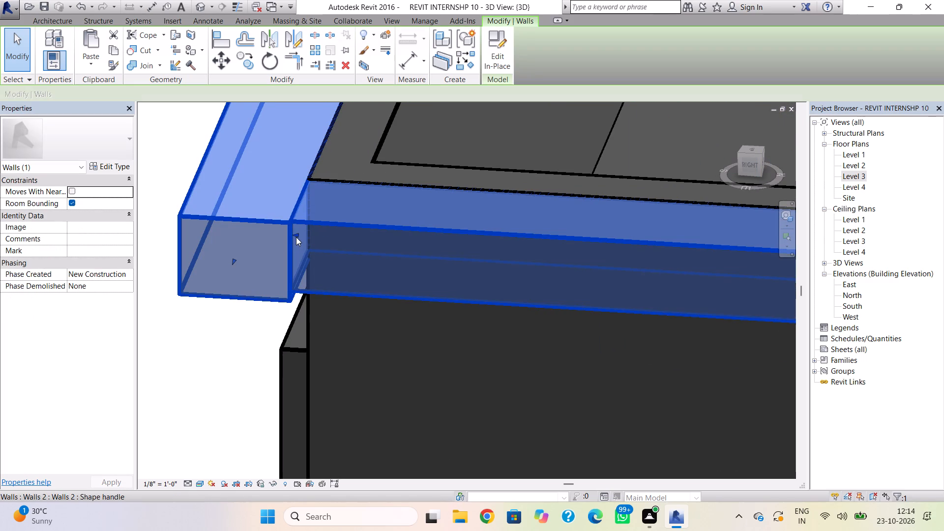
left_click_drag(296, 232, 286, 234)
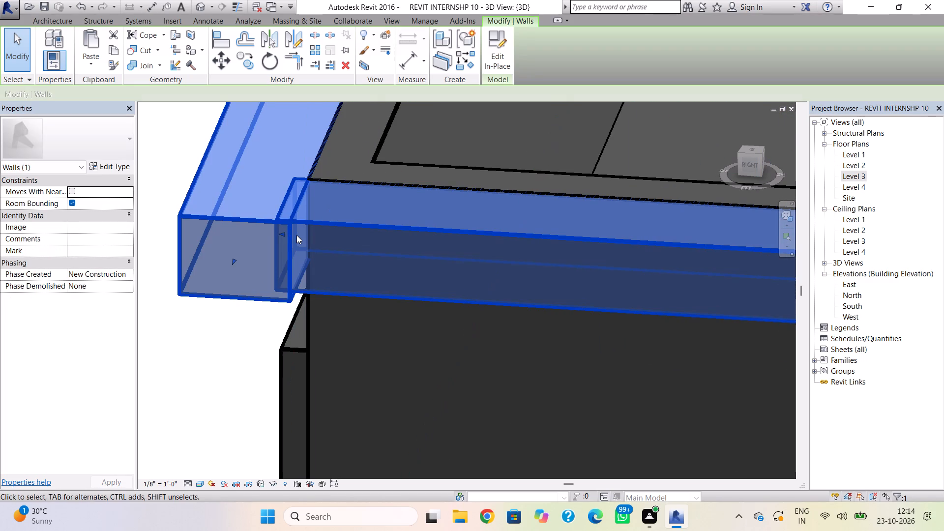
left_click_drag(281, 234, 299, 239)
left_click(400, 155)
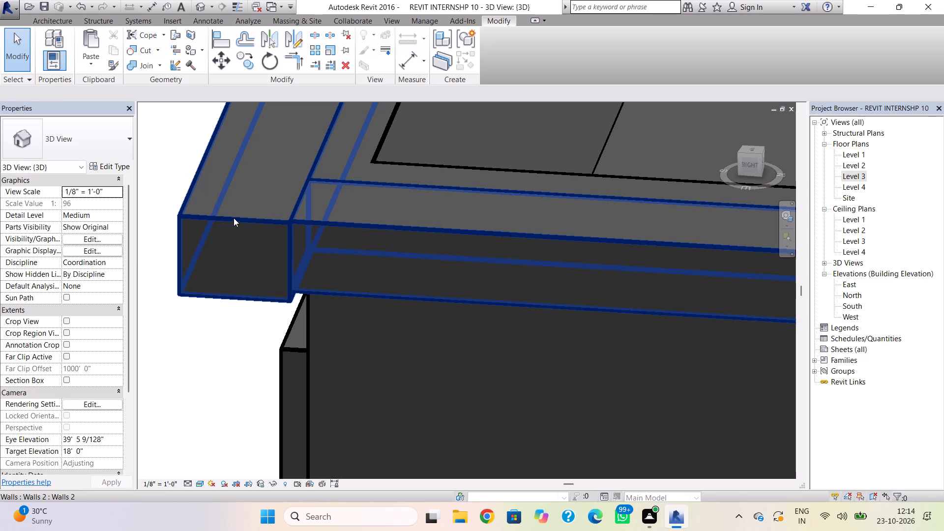
Pull the front parapet band's end at the front-right corner back to the inner face of the right-side band.
left_click(234, 218)
left_click_drag(231, 261, 261, 218)
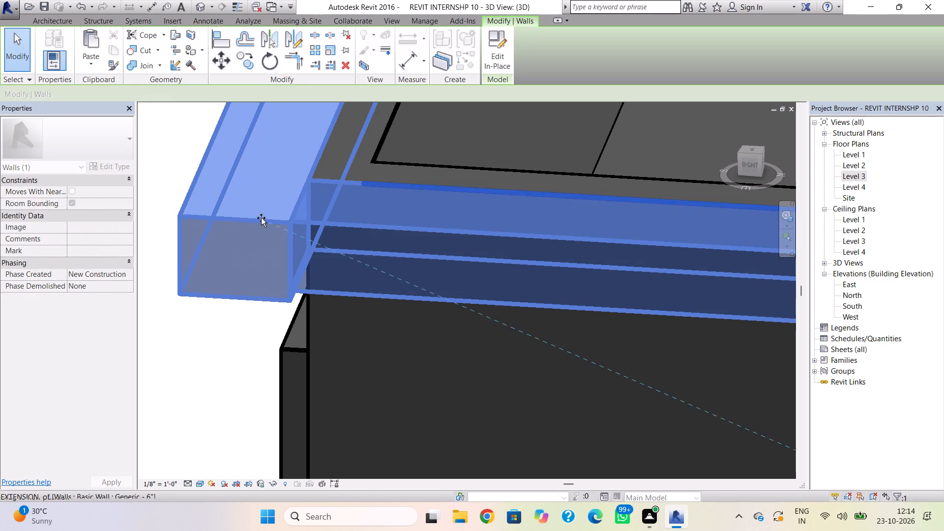
left_click_drag(261, 218, 263, 224)
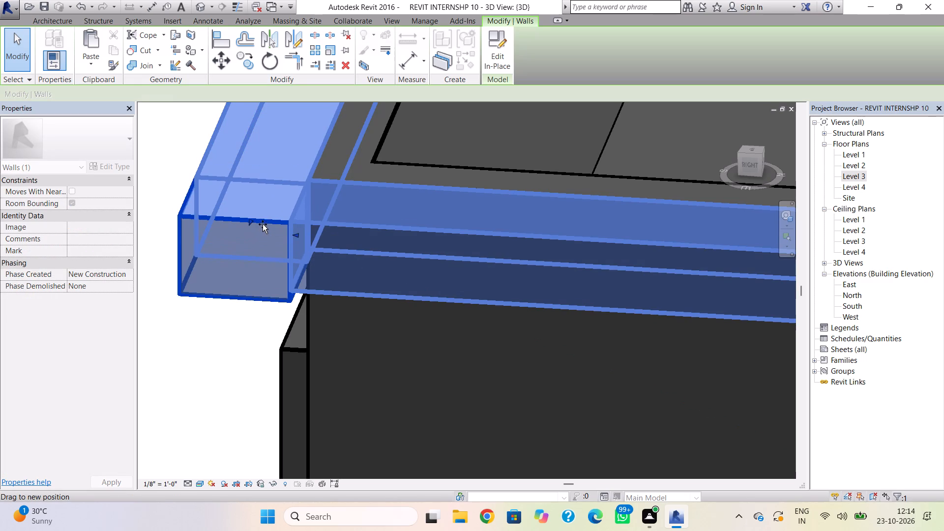
left_click_drag(263, 224, 267, 222)
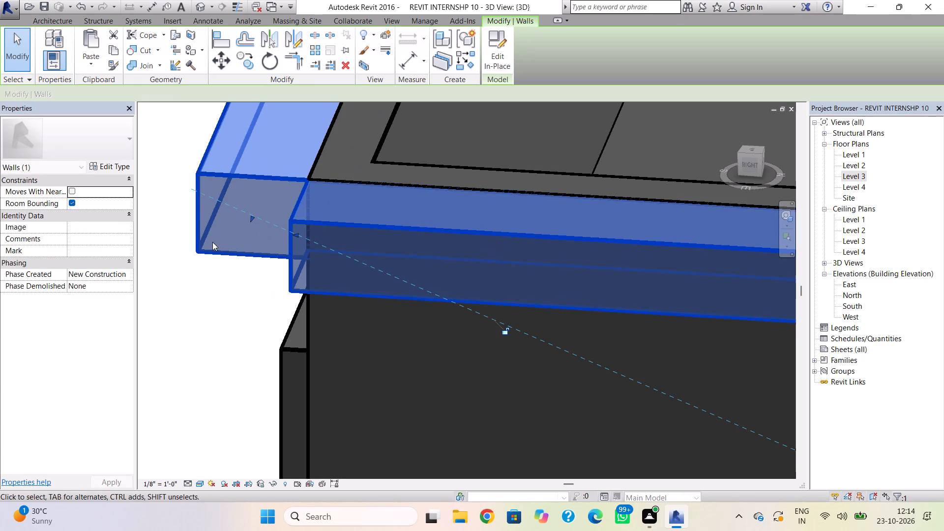
right_click(188, 282)
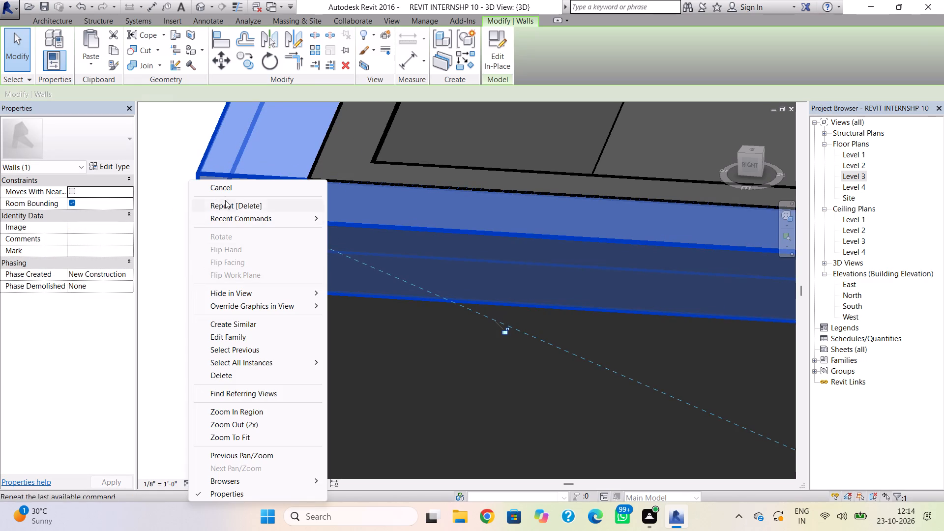
left_click(226, 187)
Extend the right-side band's front end across the corner so it is flush with the front band's outer face.
right_click_drag(166, 198, 339, 240, "shift")
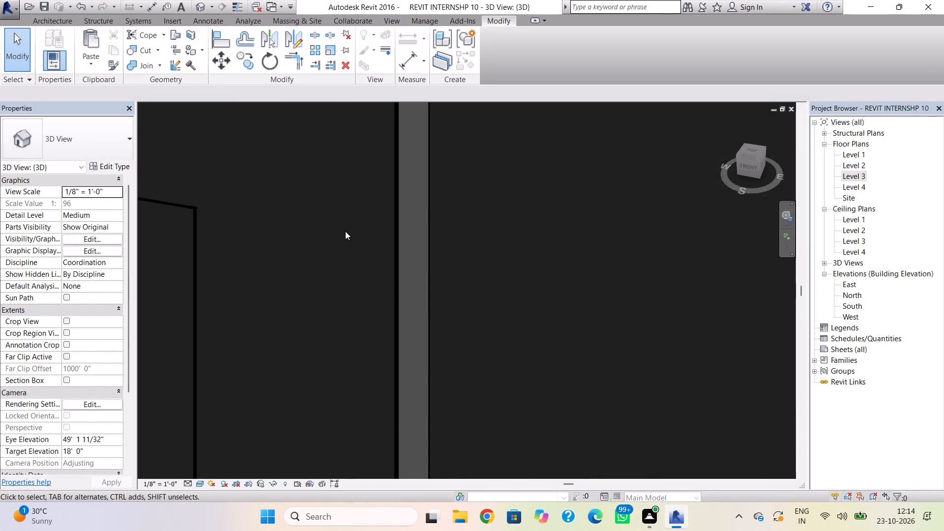
scroll(417, 164, "down", 1)
scroll(487, 167, "down", 8)
middle_click_drag(490, 174, 109, 162)
scroll(353, 185, "down", 2)
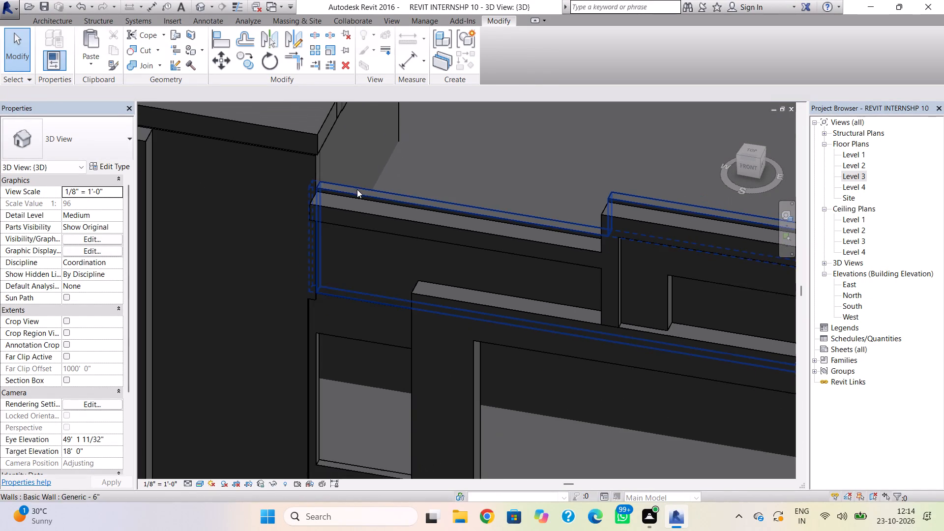
middle_click_drag(357, 190, 125, 156)
middle_click_drag(475, 175, 99, 176)
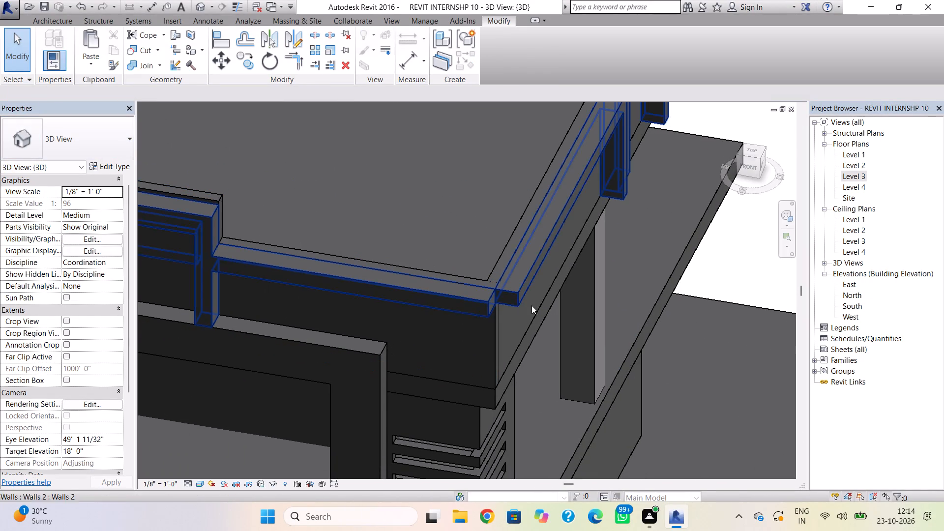
left_click(513, 295)
scroll(503, 314, "up", 5)
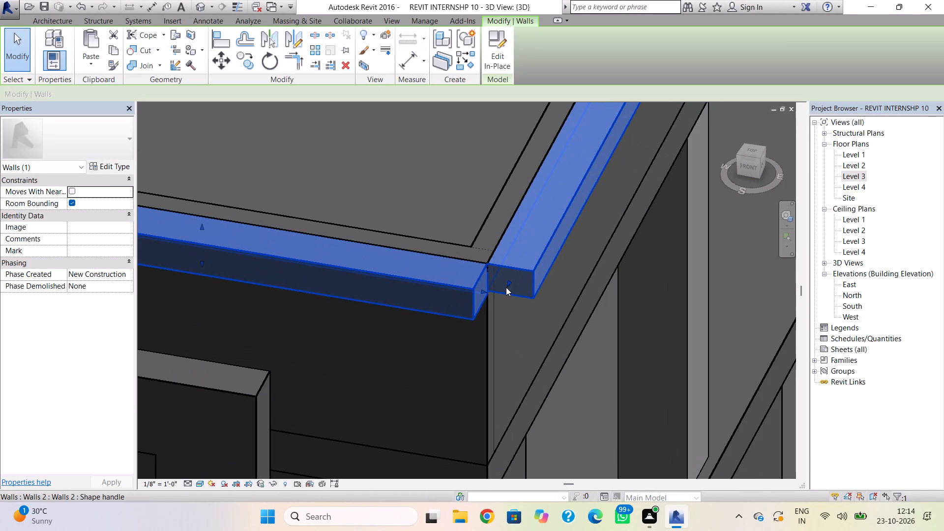
left_click_drag(508, 284, 489, 305)
left_click(563, 319)
key("Escape")
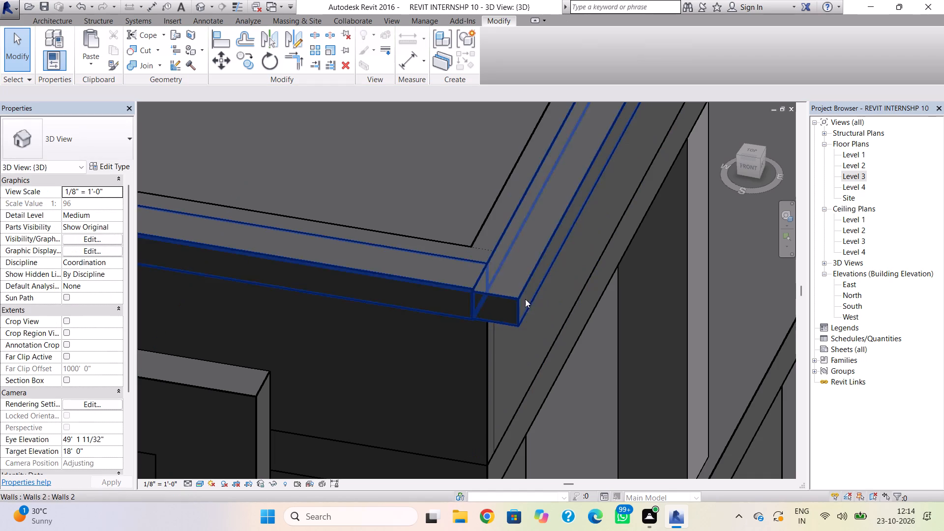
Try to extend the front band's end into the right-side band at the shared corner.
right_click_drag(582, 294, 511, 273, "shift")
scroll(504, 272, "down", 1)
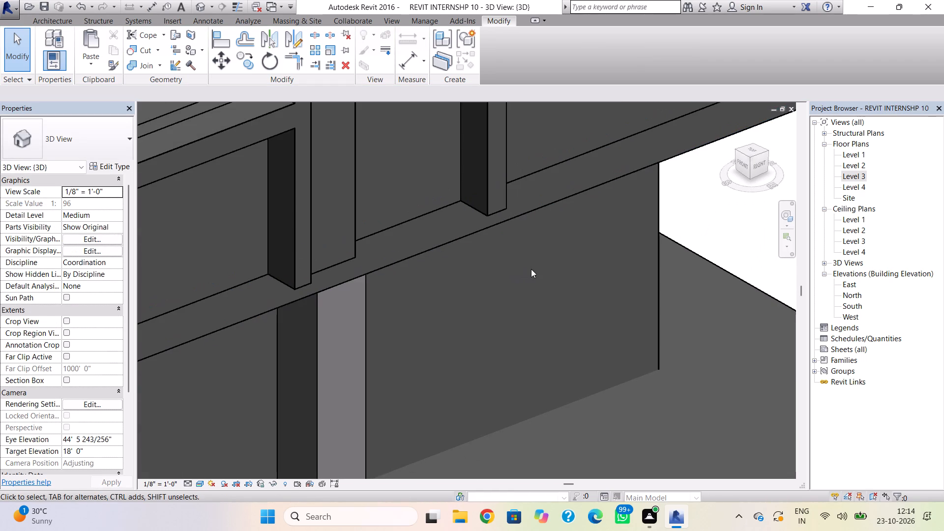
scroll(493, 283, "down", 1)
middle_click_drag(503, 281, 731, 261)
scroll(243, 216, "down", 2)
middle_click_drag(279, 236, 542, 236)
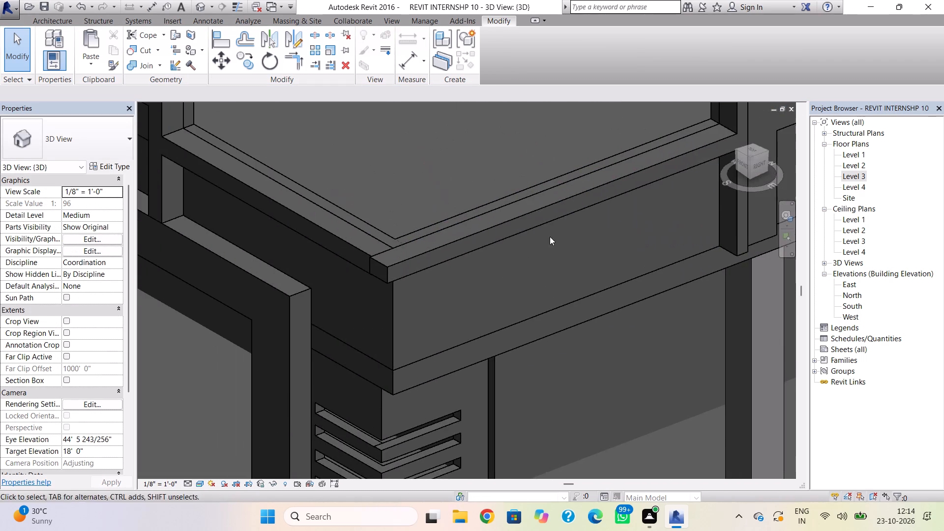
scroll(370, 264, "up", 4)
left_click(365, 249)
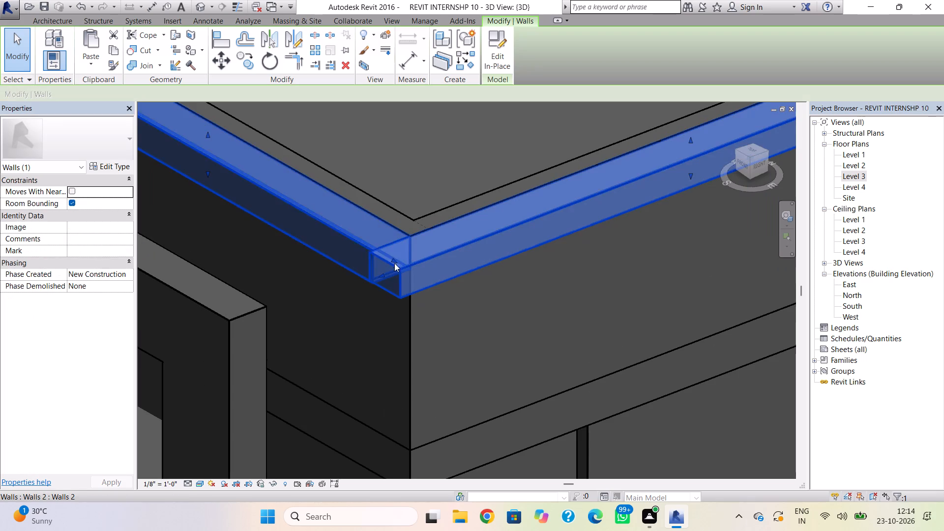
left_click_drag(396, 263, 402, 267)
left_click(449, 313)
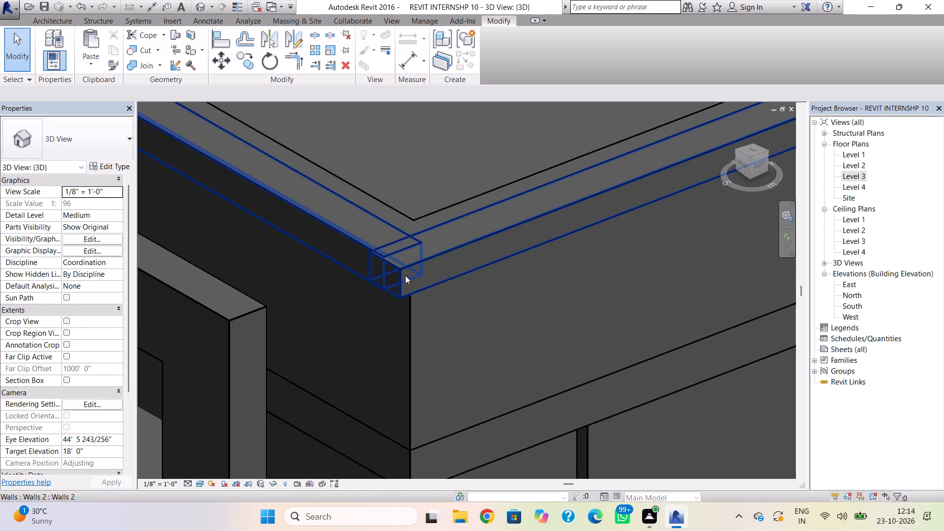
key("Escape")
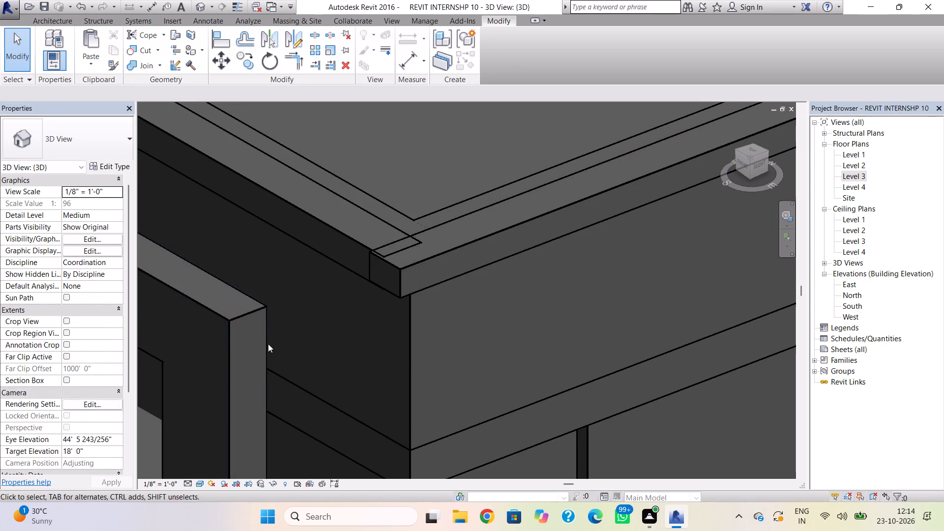
Pull the front band's overlapping end back so it butts against the inner face of the right-side band.
right_click_drag(358, 335, 438, 320, "shift")
scroll(348, 355, "down", 8)
middle_click_drag(307, 352, 130, 414)
scroll(402, 355, "up", 4)
scroll(525, 316, "up", 3)
middle_click_drag(521, 312, 462, 410)
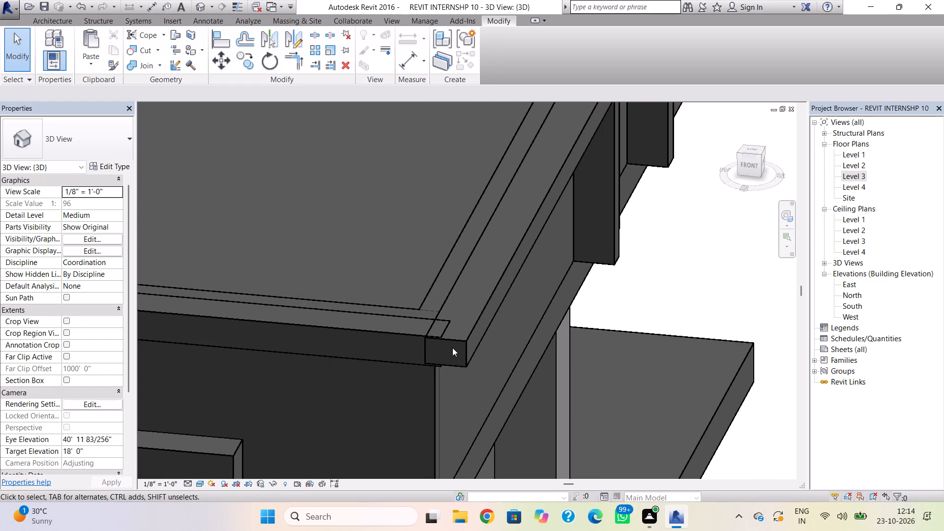
scroll(451, 346, "up", 3)
left_click(443, 325)
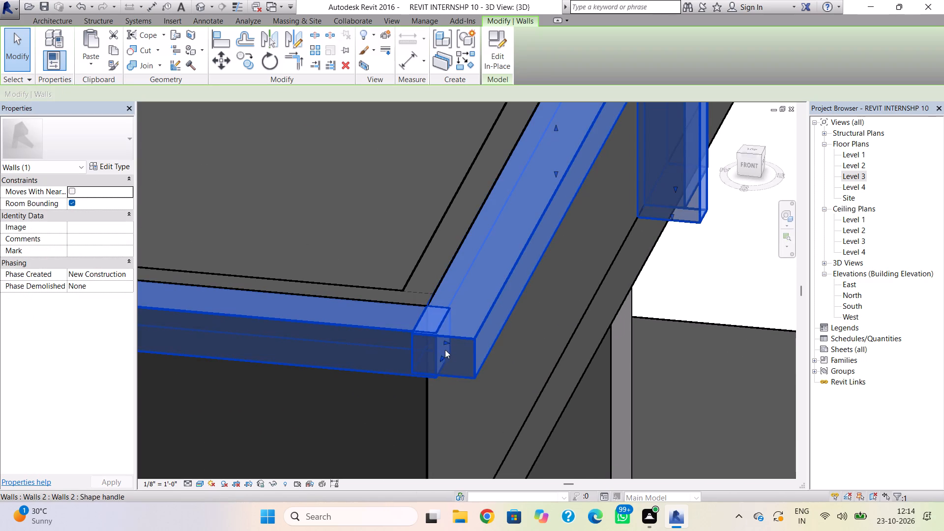
left_click_drag(445, 345, 419, 343)
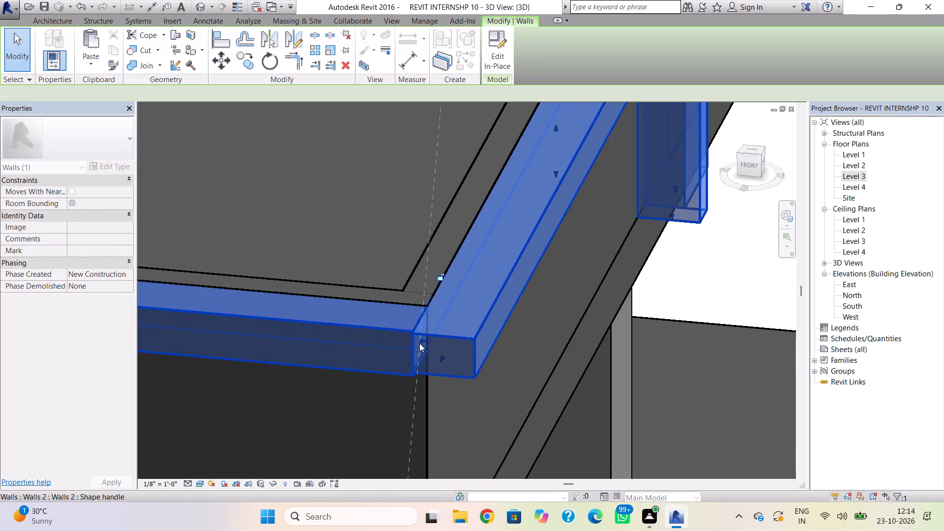
left_click(512, 353)
left_click(471, 373)
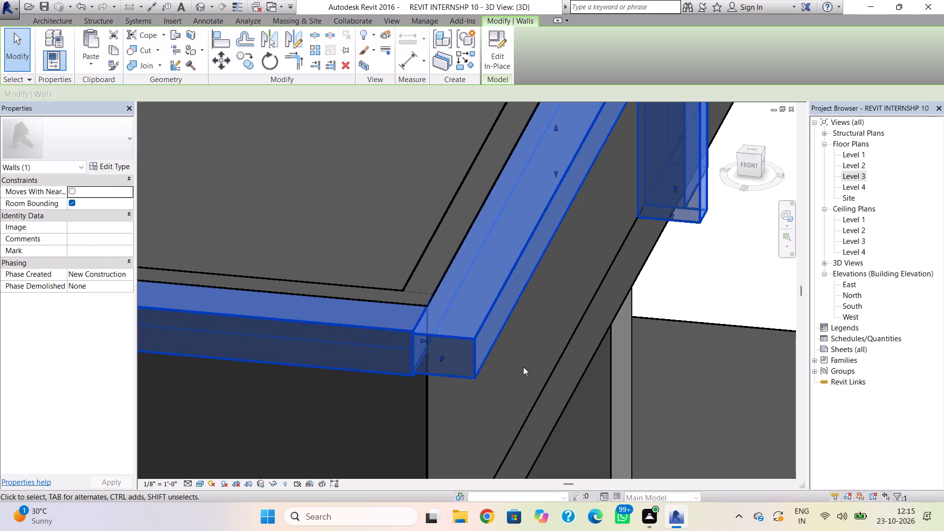
left_click(523, 366)
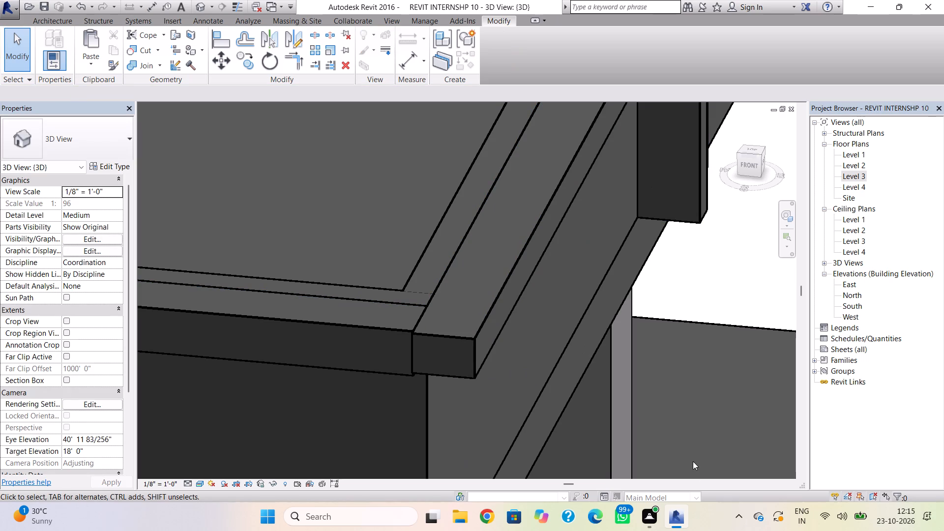
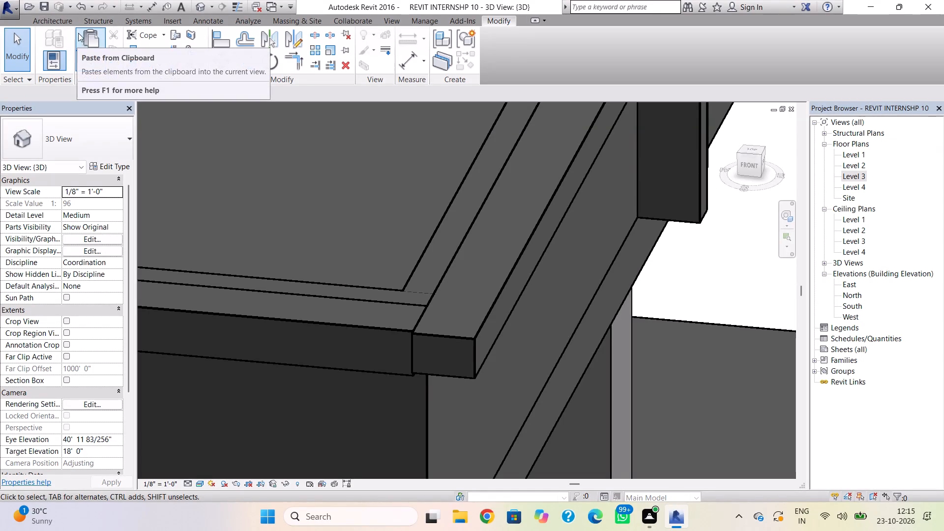
Place a horizontal wall reveal along the right side's upper wall, just below the parapet band.
left_click(41, 20)
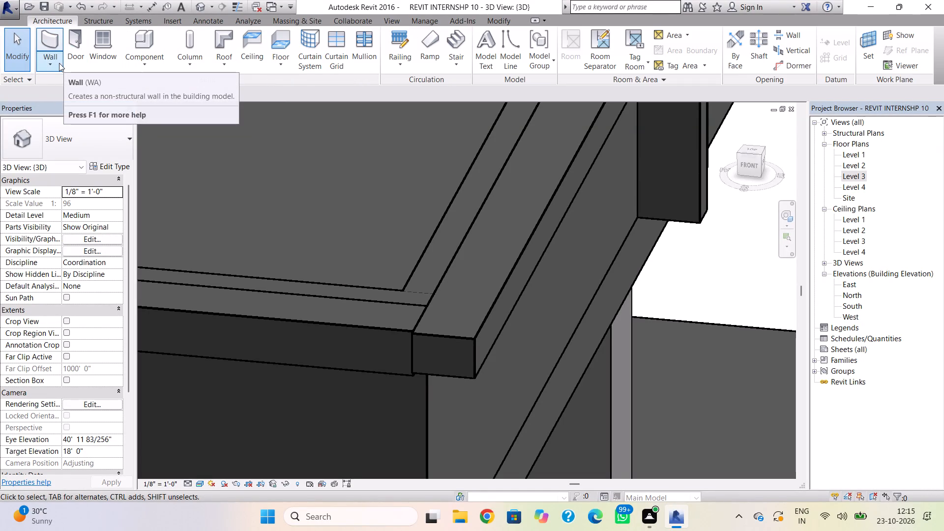
left_click(59, 63)
left_click(88, 180)
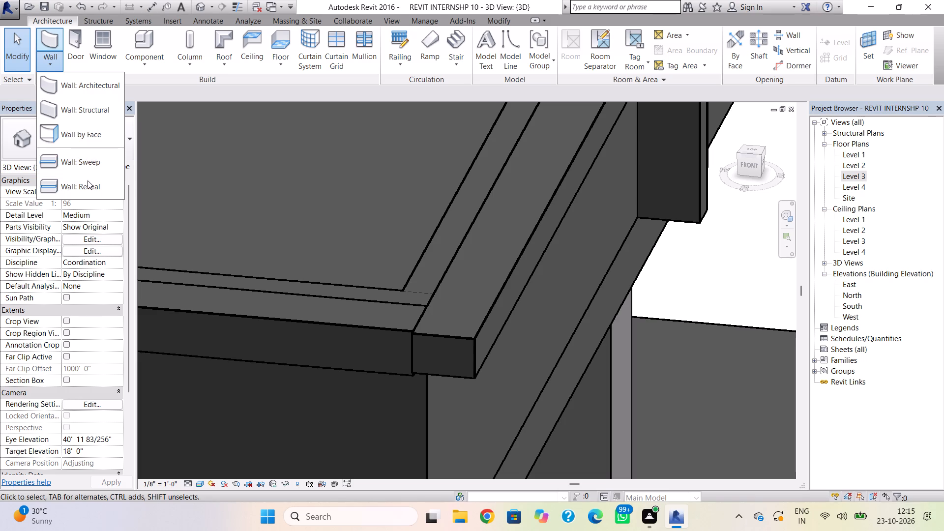
left_click(471, 226)
scroll(526, 194, "down", 3)
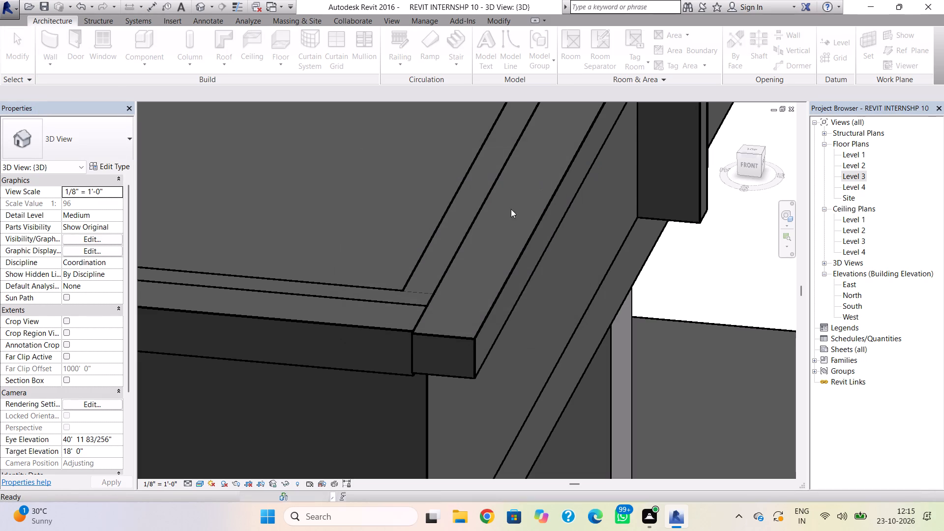
scroll(511, 209, "down", 7)
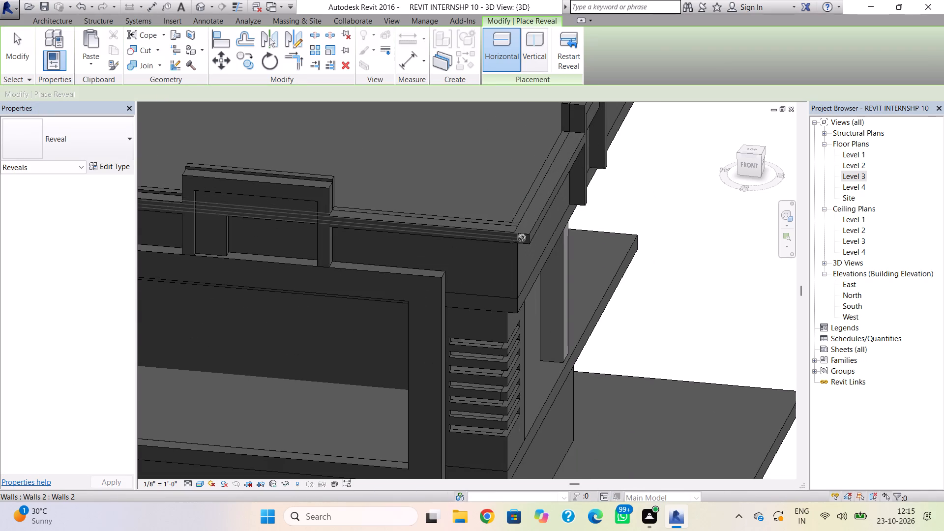
right_click_drag(525, 233, 478, 213, "shift")
scroll(478, 213, "down", 2)
middle_click_drag(478, 213, 598, 198)
scroll(512, 225, "up", 8)
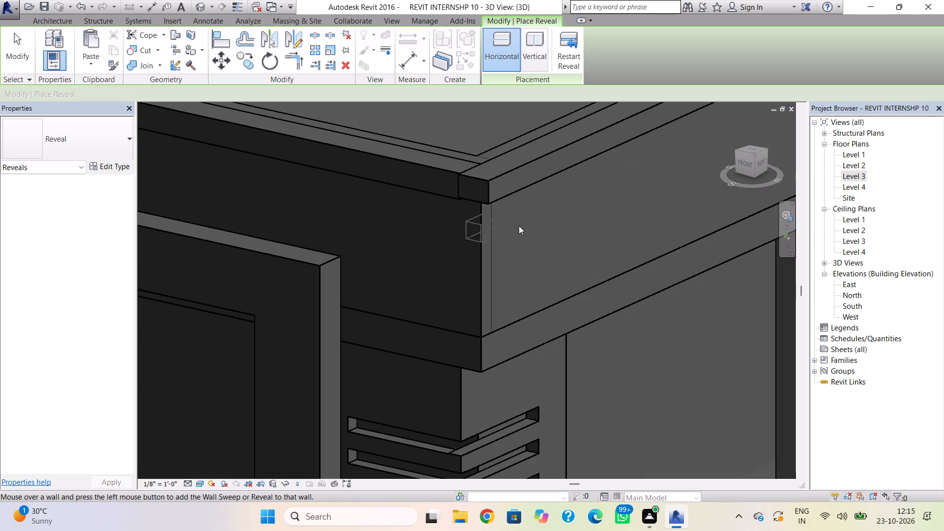
right_click_drag(540, 232, 472, 180, "shift")
scroll(476, 192, "down", 4)
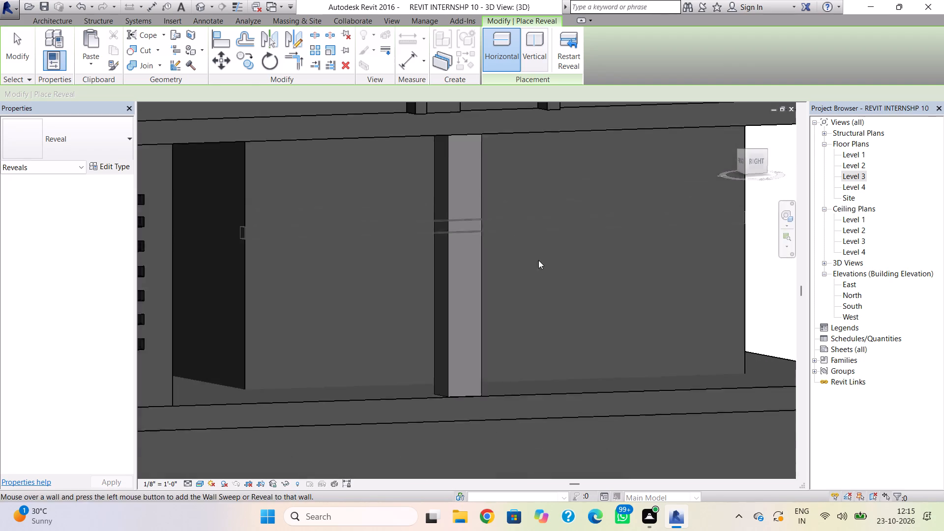
scroll(538, 260, "down", 1)
scroll(491, 256, "down", 1)
middle_click_drag(508, 284, 646, 397)
scroll(381, 243, "up", 4)
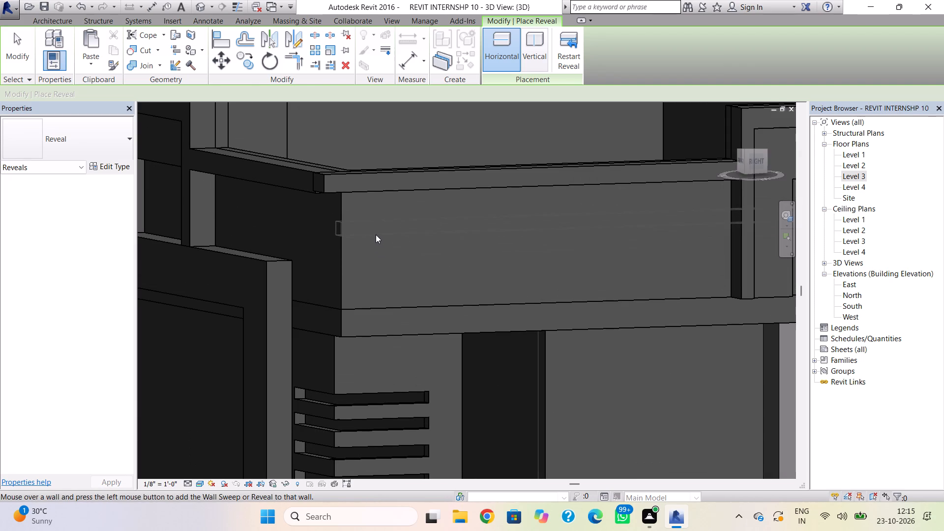
left_click(379, 227)
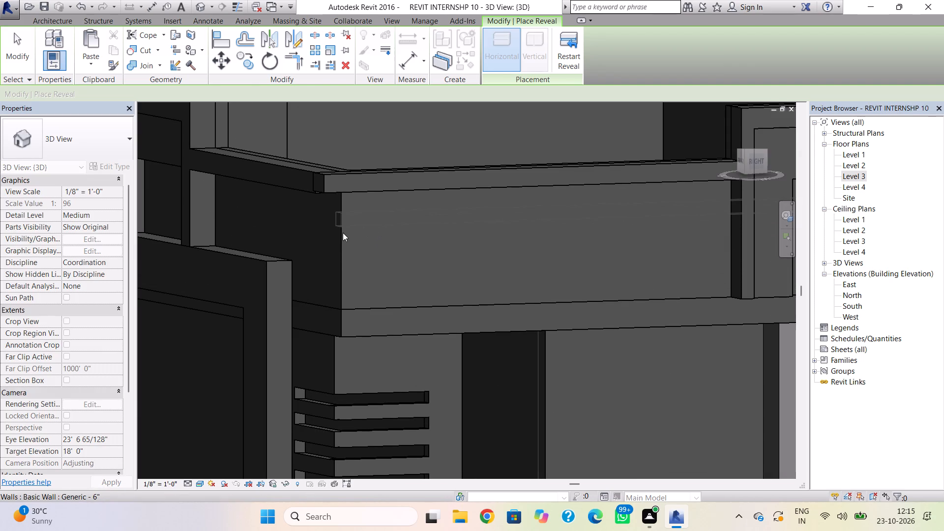
left_click(355, 251)
Place a matching horizontal reveal on the front upper wall, about 4' 0" above Level 3, meeting the right-side reveal at the corner.
right_click_drag(312, 230, 315, 229, "shift")
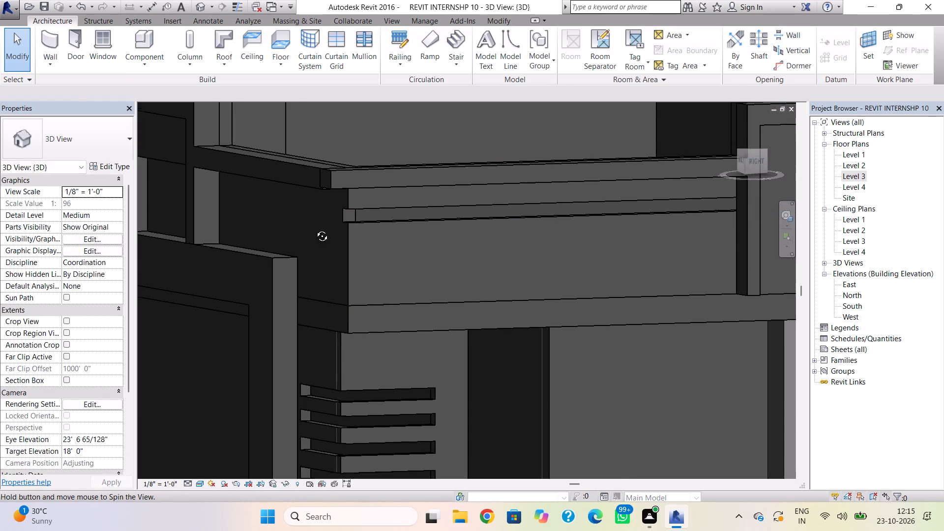
right_click_drag(315, 229, 346, 231, "shift")
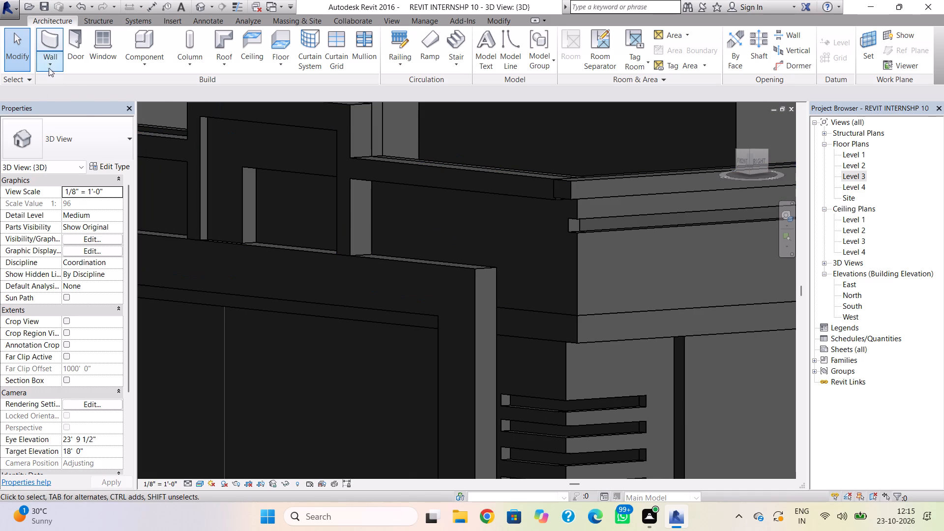
left_click(49, 68)
left_click(63, 184)
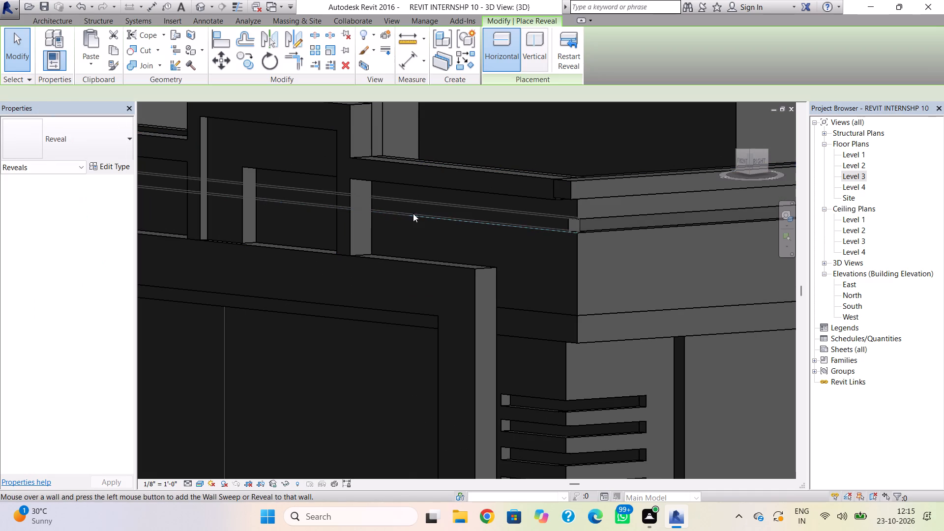
left_click(437, 214)
left_click(512, 242)
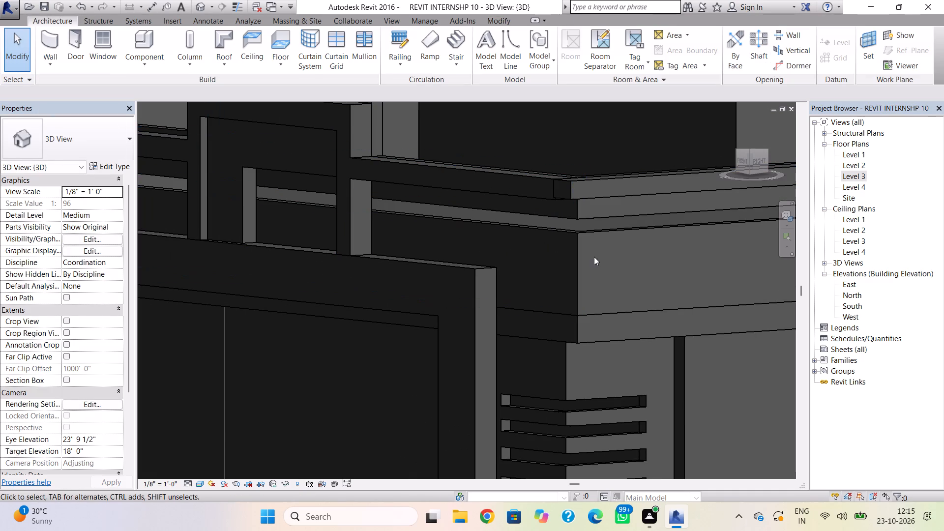
Place a second horizontal reveal across the right-side and front upper walls, about 3' 3" above Level 3, below the first reveal.
left_click(49, 65)
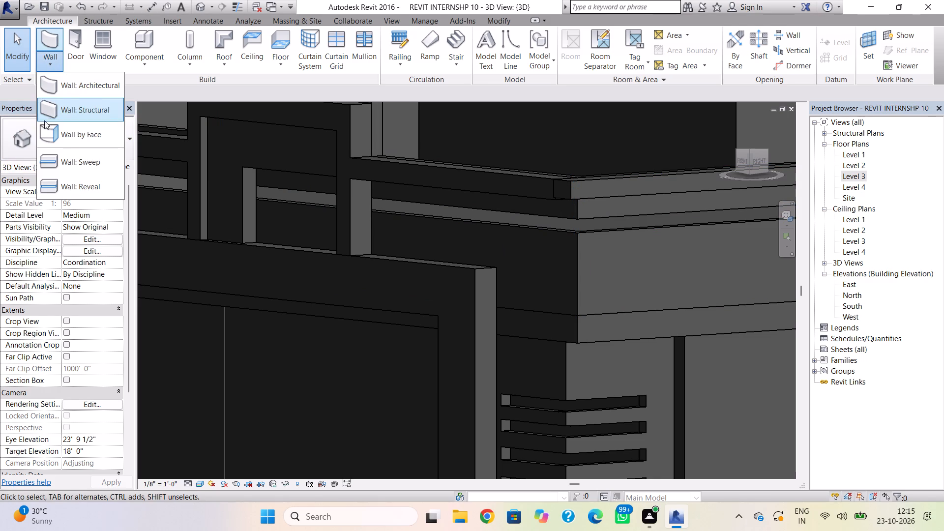
left_click(55, 189)
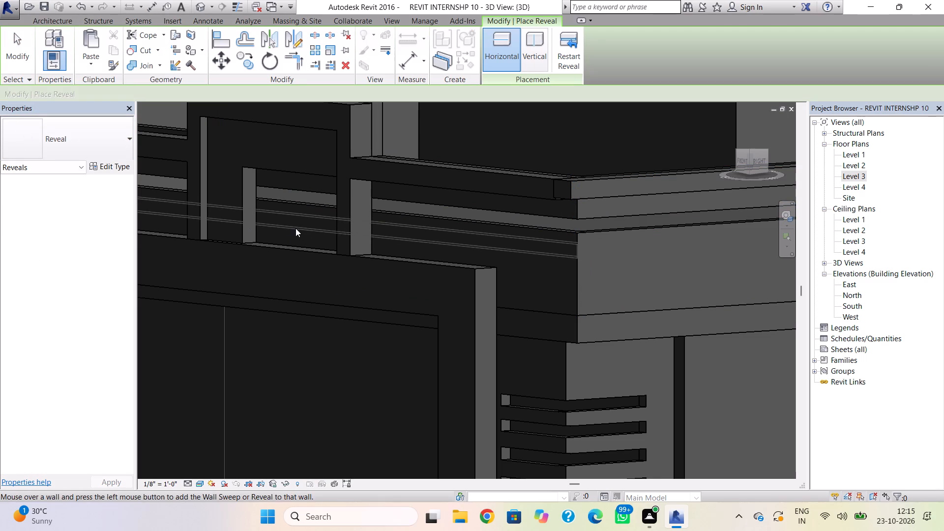
left_click(610, 251)
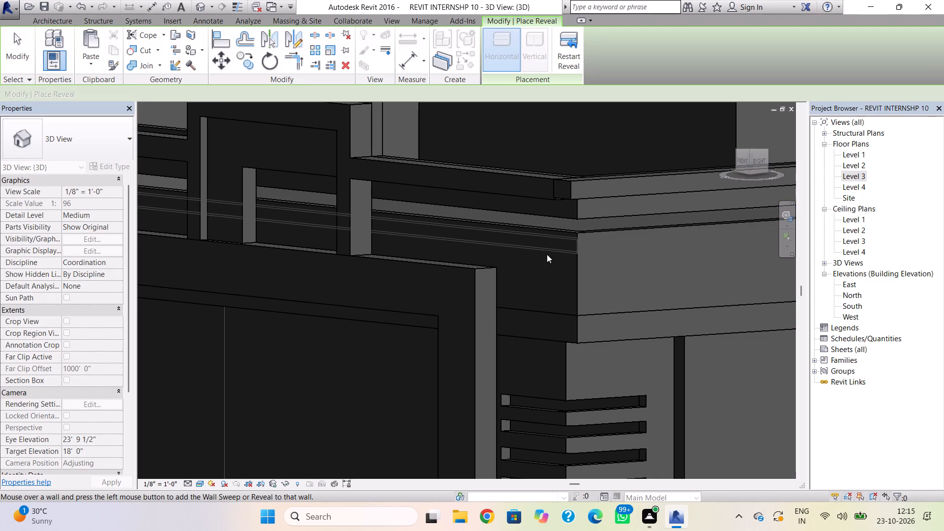
left_click(544, 252)
left_click(578, 276)
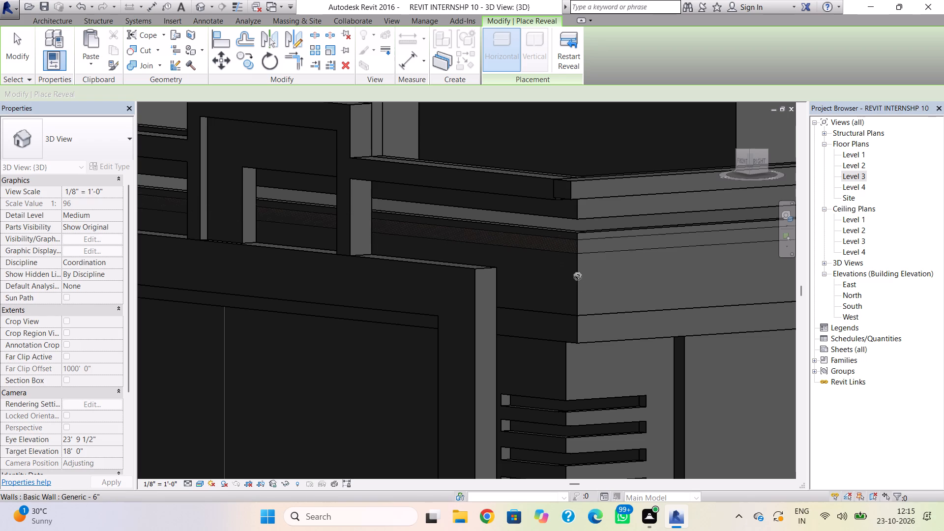
key("Escape")
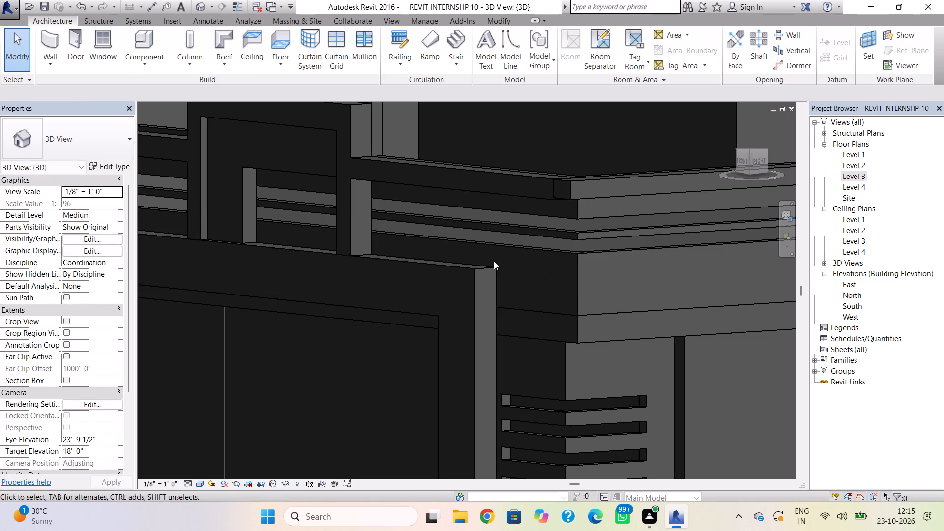
key("Escape")
Shorten the lower reveal on the right side by pulling its rear end toward the front corner, leaving only a short groove.
scroll(456, 234, "down", 7)
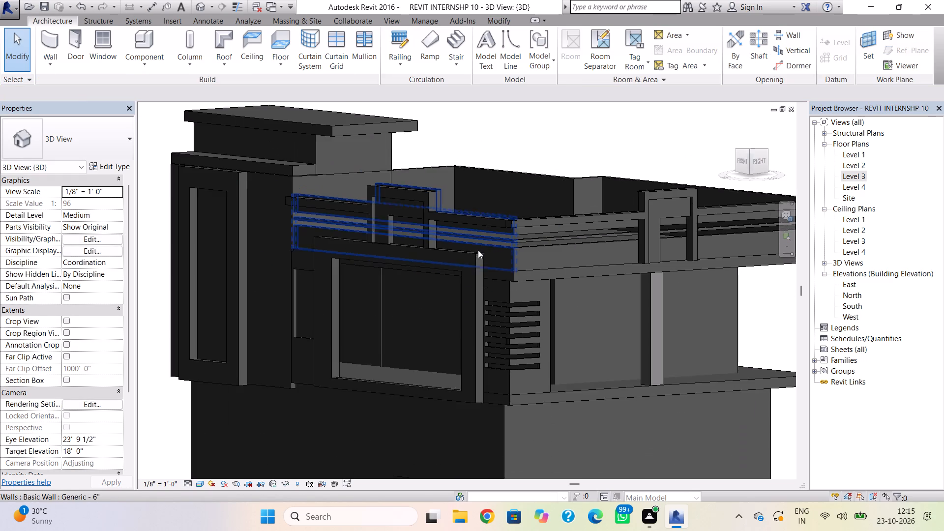
middle_click_drag(475, 253, 368, 264)
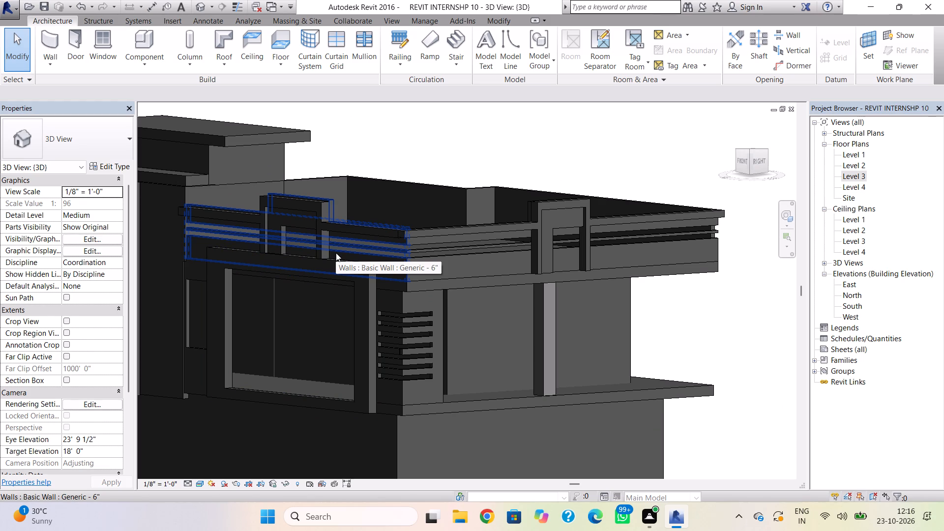
key("Escape")
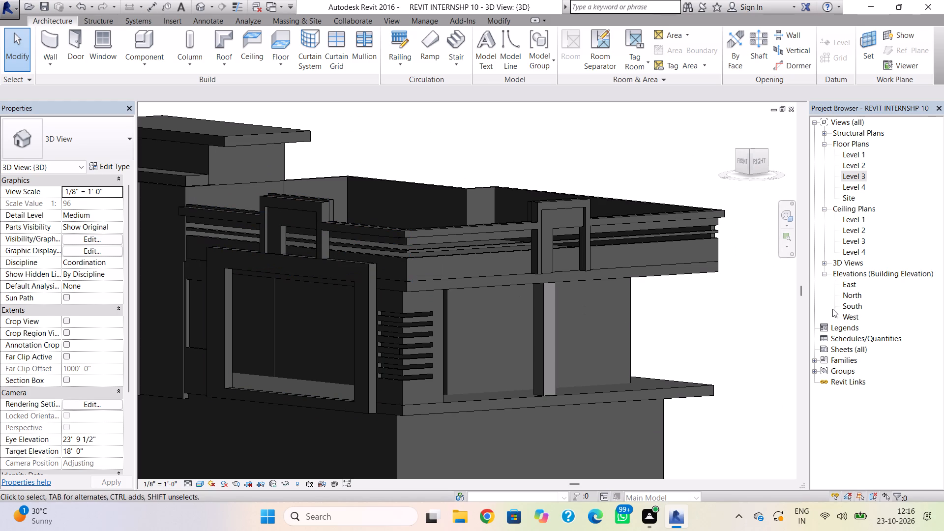
left_click(758, 159)
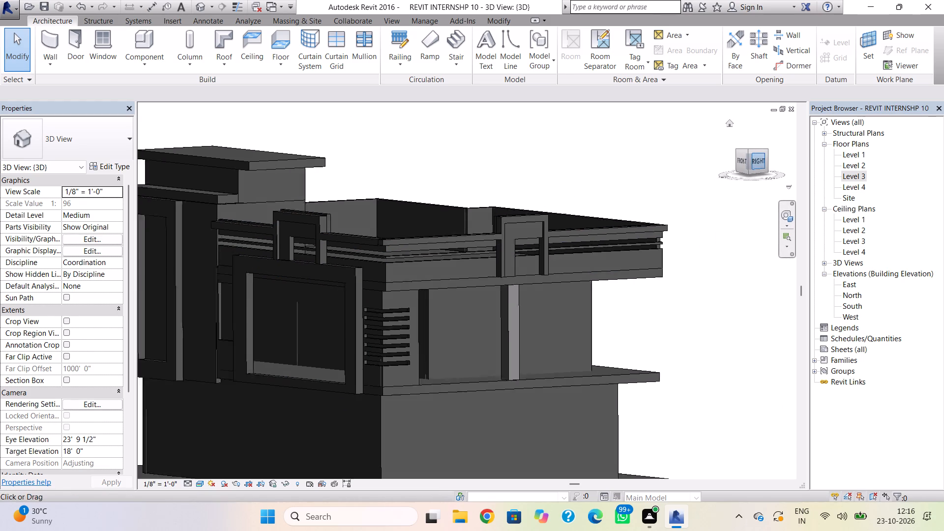
scroll(436, 291, "up", 7)
middle_click_drag(494, 305, 581, 447)
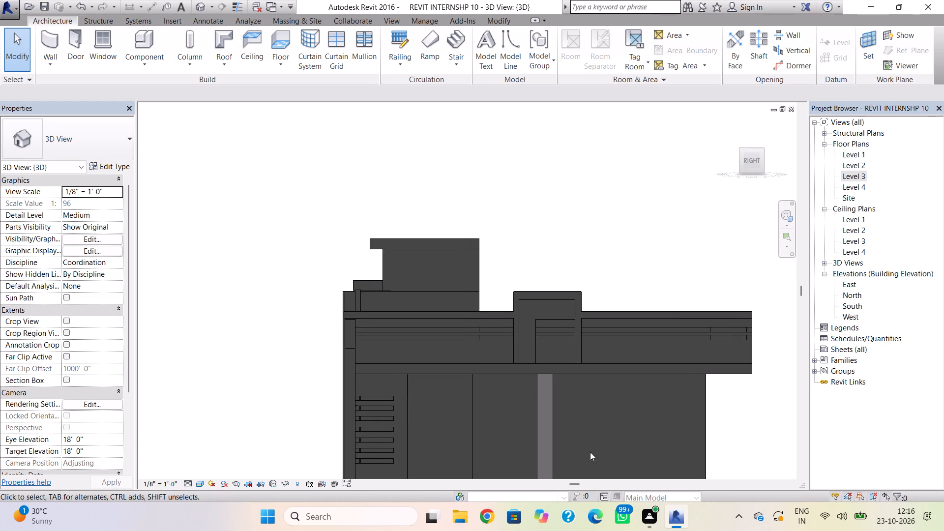
left_click(752, 337)
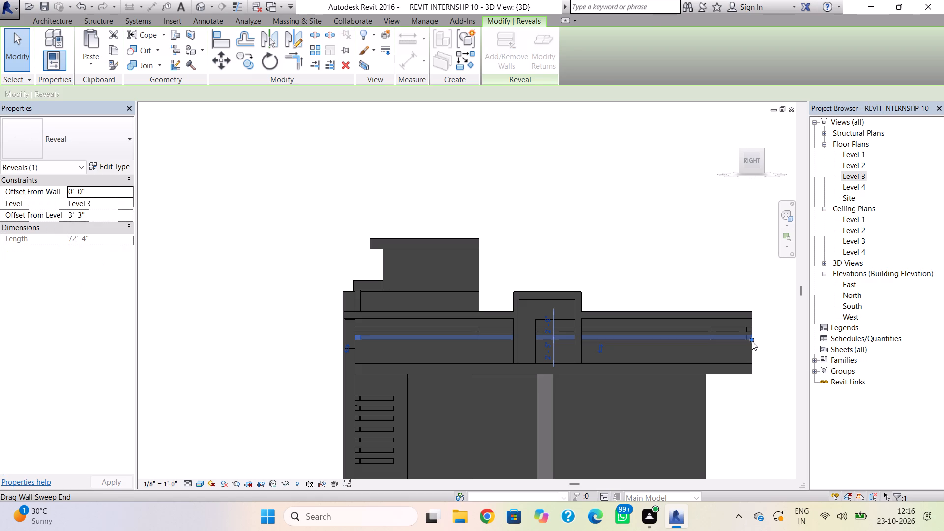
left_click_drag(752, 341, 485, 360)
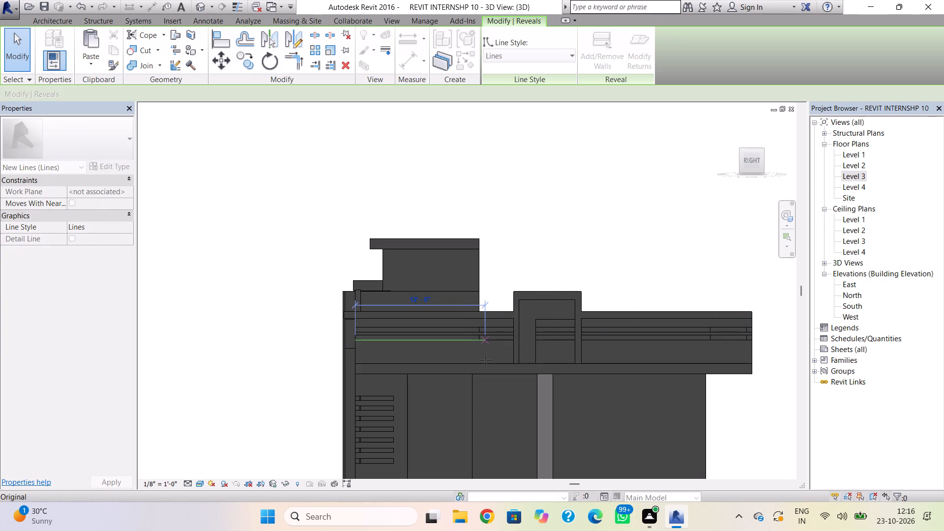
left_click_drag(485, 360, 417, 360)
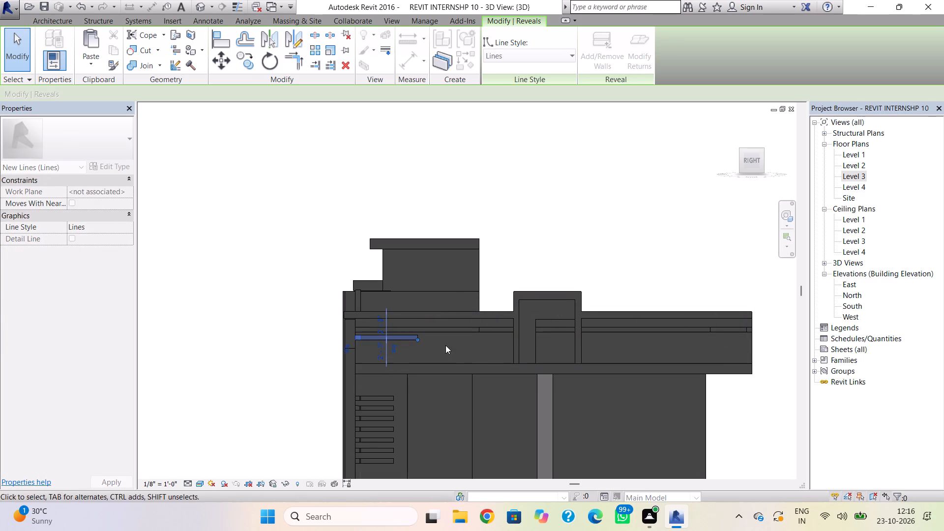
Shorten the upper reveal on the right side so its rear end lines up with the shortened lower reveal.
left_click(676, 328)
left_click_drag(750, 331, 415, 352)
scroll(423, 347, "up", 8)
key("Escape")
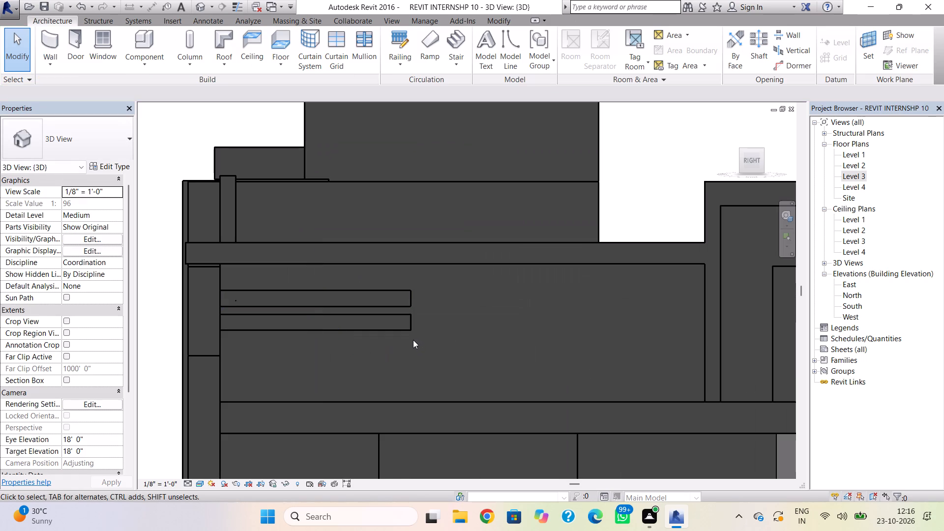
scroll(415, 333, "up", 2)
scroll(371, 352, "down", 4)
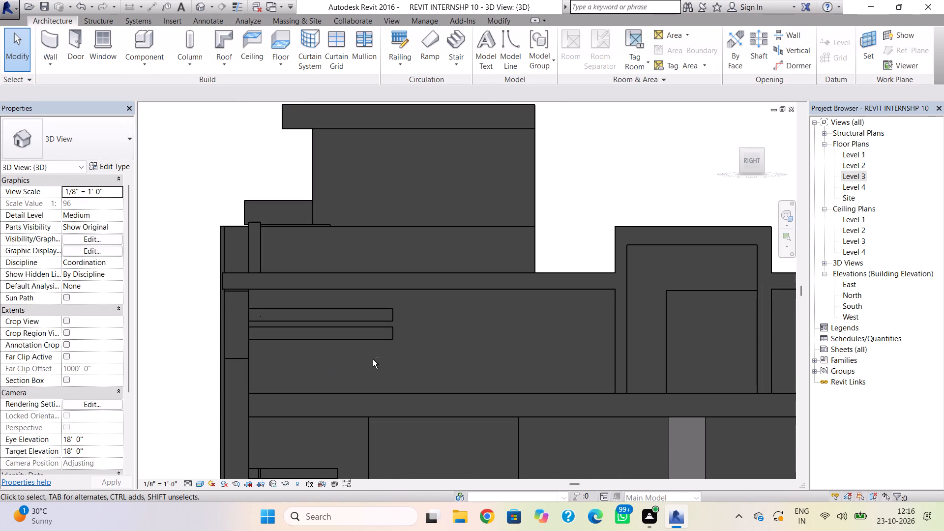
key("Escape")
Shorten the upper reveal on the front wall to 6' 0" by pulling its far end toward the right-side corner.
right_click_drag(386, 361, 496, 368, "shift")
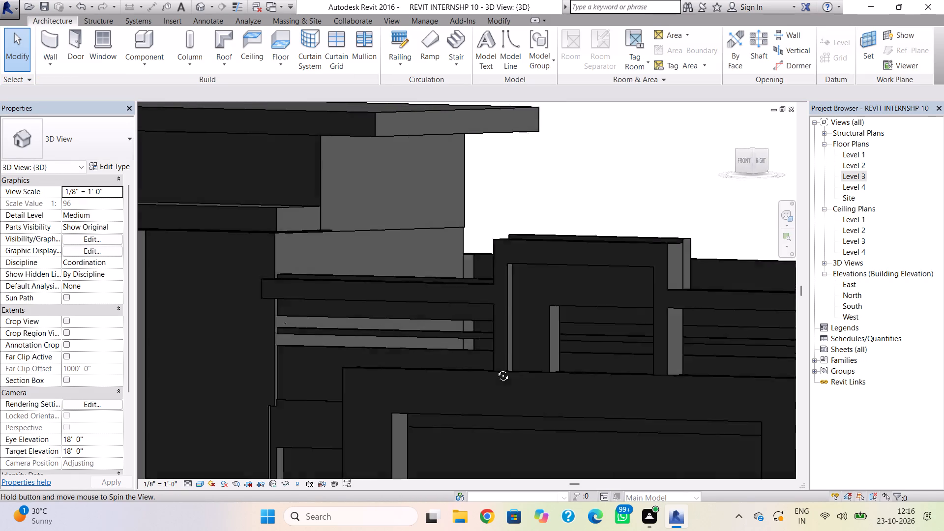
right_click_drag(496, 368, 514, 370, "shift")
left_click(741, 164)
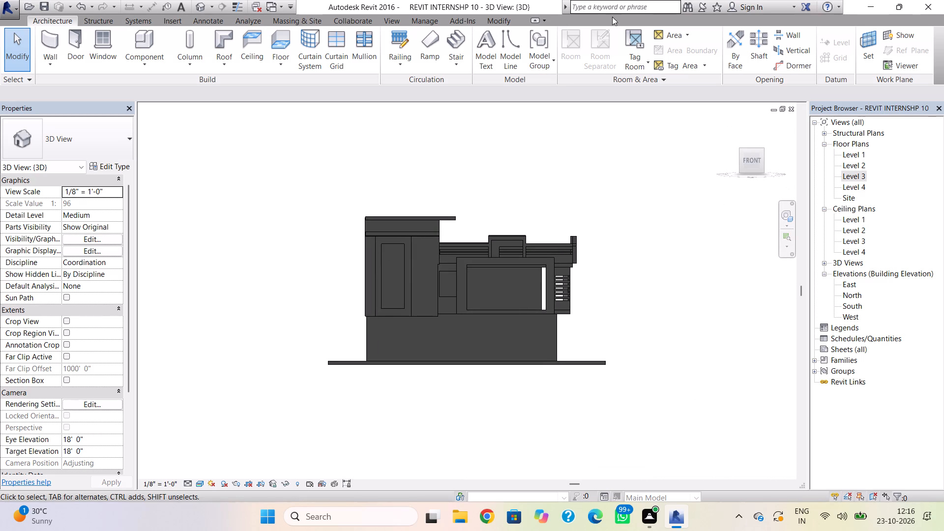
scroll(486, 250, "up", 8)
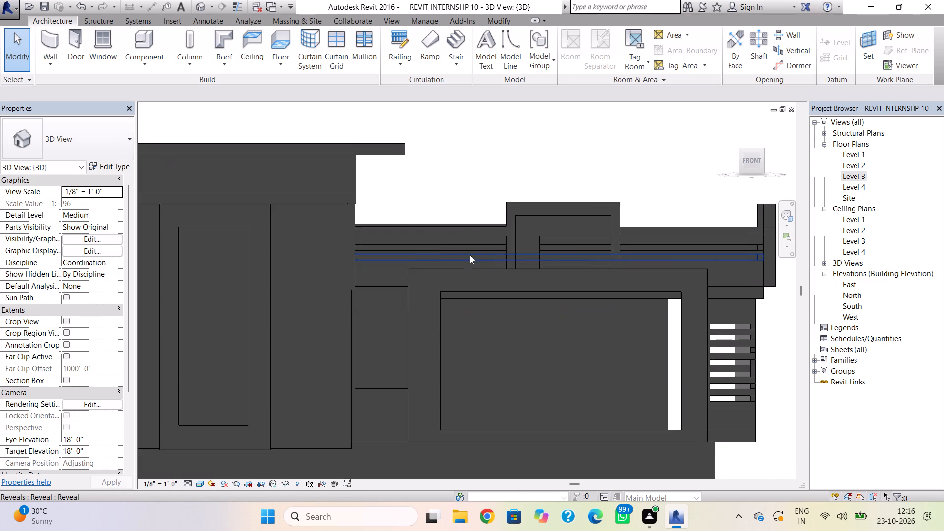
scroll(470, 255, "up", 3)
middle_click_drag(456, 254, 350, 246)
scroll(339, 244, "down", 3)
middle_click_drag(331, 247, 300, 256)
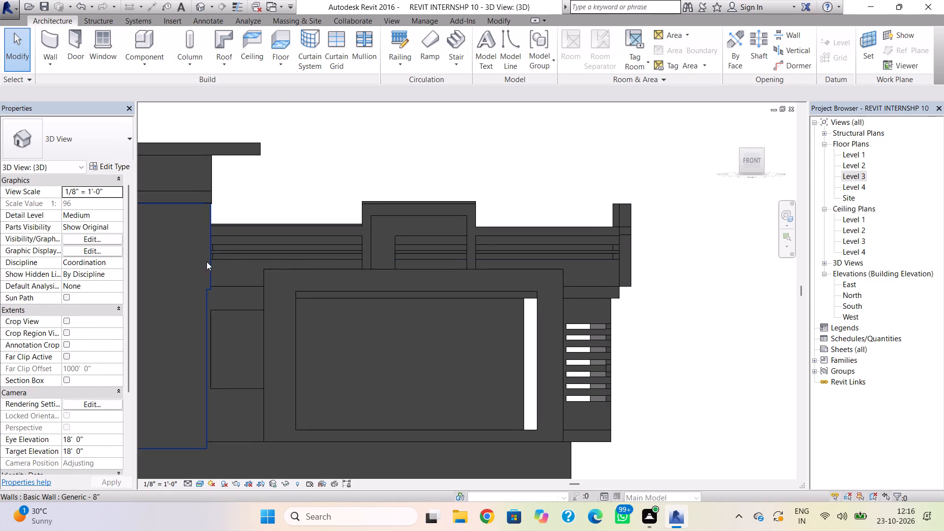
left_click(212, 247)
left_click(220, 248)
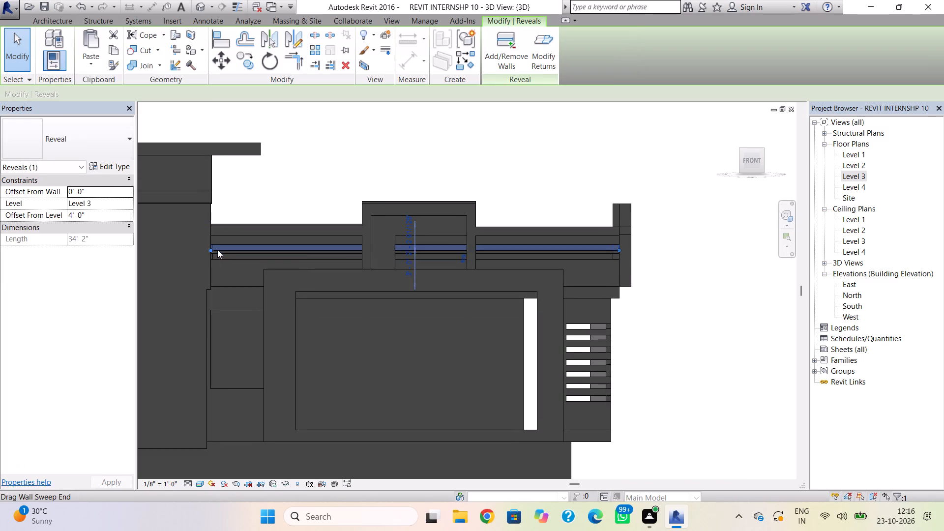
scroll(216, 251, "up", 4)
left_click_drag(209, 251, 584, 278)
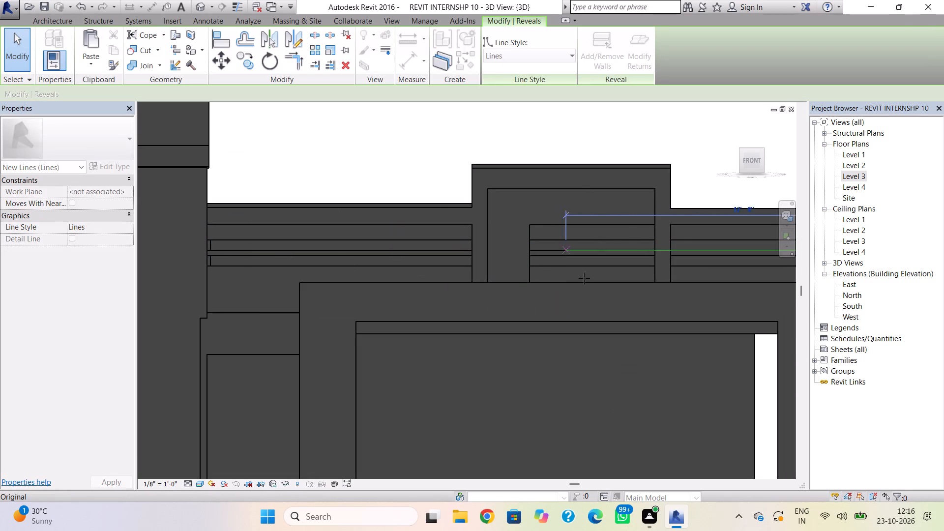
left_click_drag(584, 278, 702, 272)
scroll(696, 276, "down", 1)
middle_click_drag(677, 282, 415, 280)
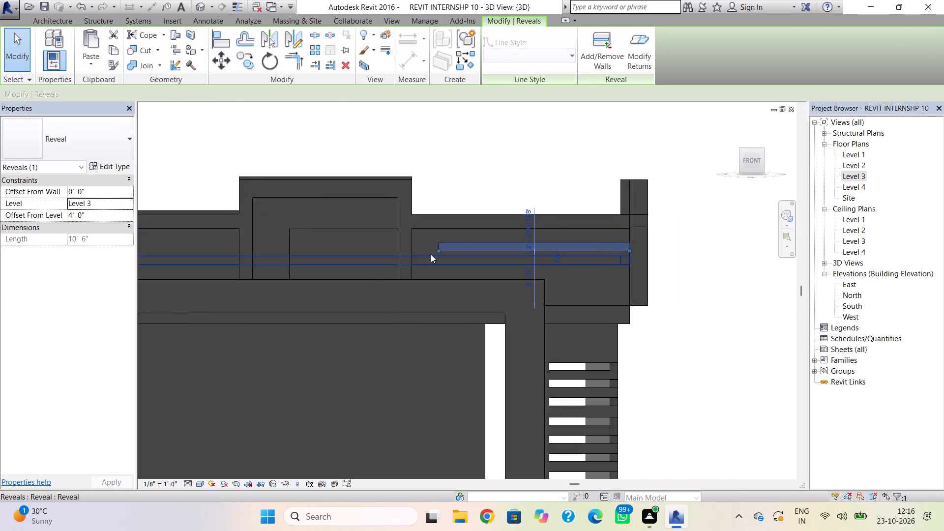
left_click_drag(435, 250, 515, 256)
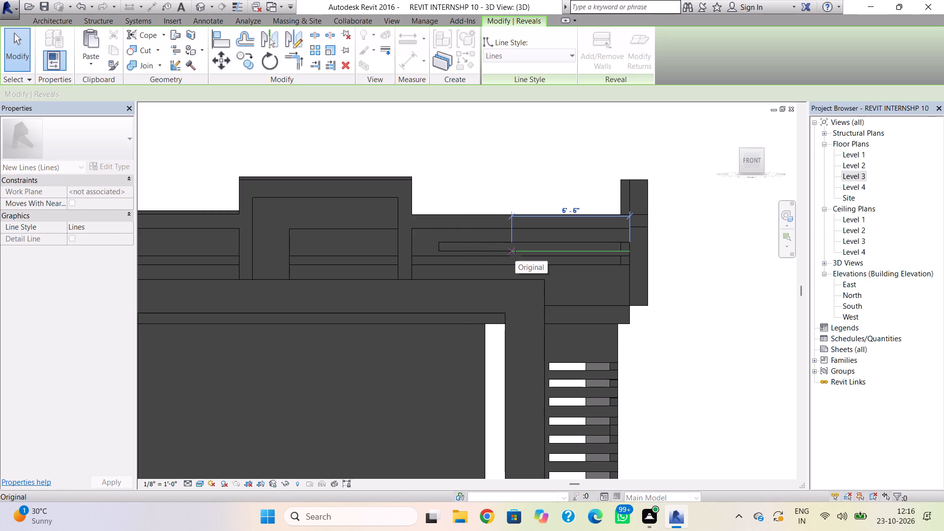
left_click_drag(515, 256, 520, 256)
Shorten the lower reveal on the front wall toward the same corner, lining its free end up with the shortened upper reveal.
scroll(287, 275, "down", 3)
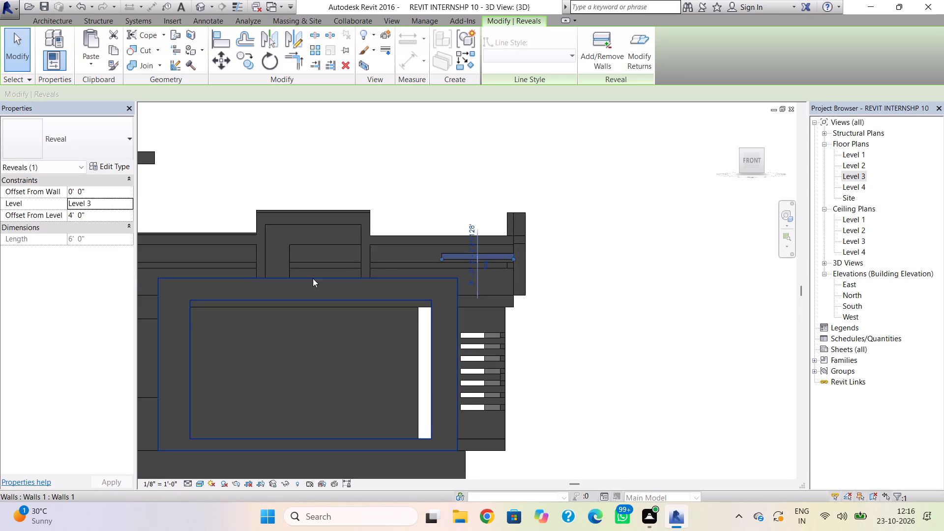
middle_click_drag(284, 280, 376, 288)
left_click(234, 272)
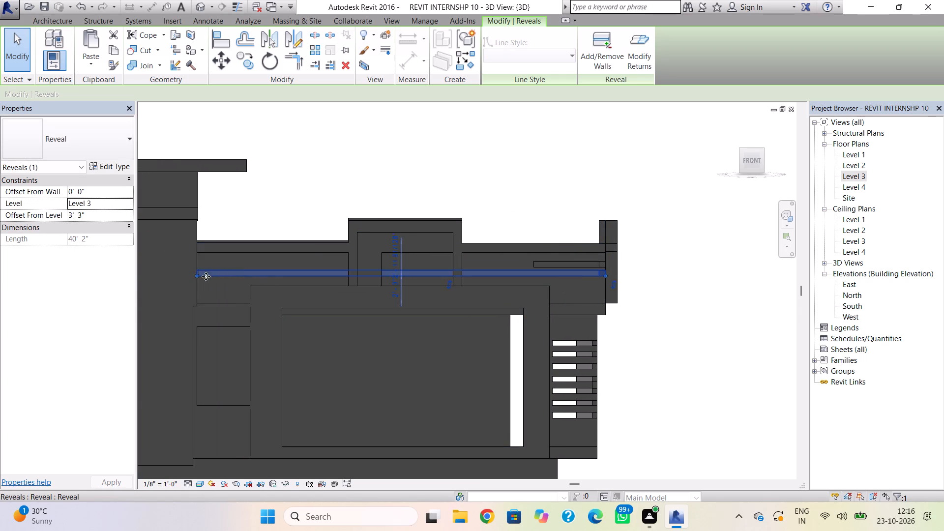
left_click_drag(199, 278, 520, 292)
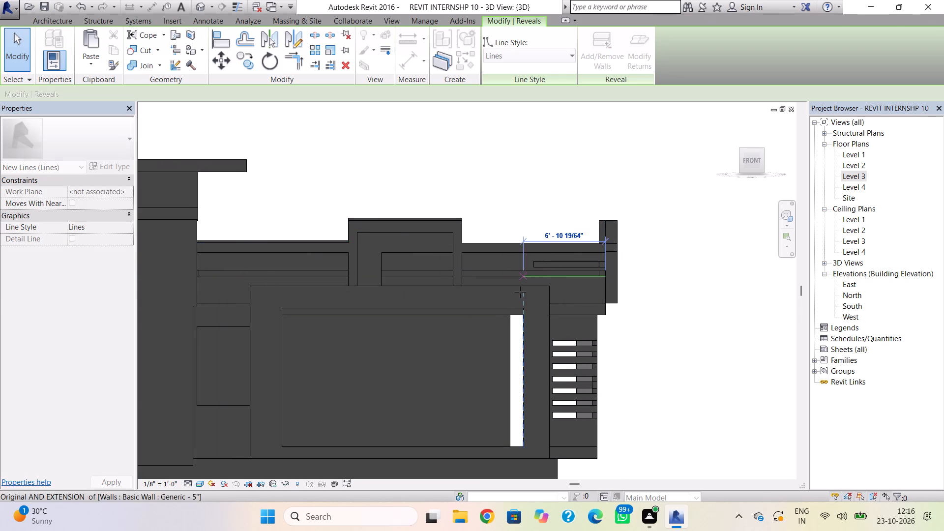
left_click_drag(520, 292, 531, 283)
scroll(533, 278, "up", 8)
left_click_drag(543, 270, 539, 271)
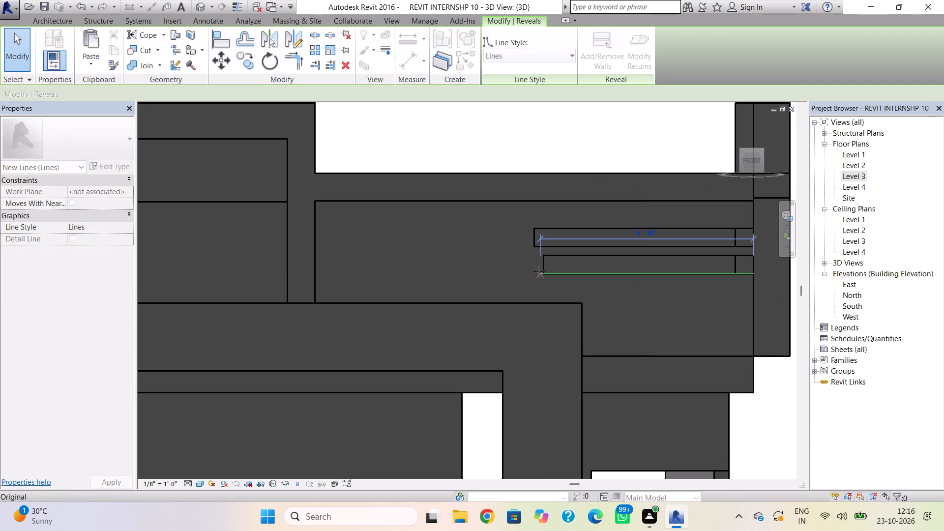
left_click_drag(539, 271, 533, 273)
left_click(505, 276)
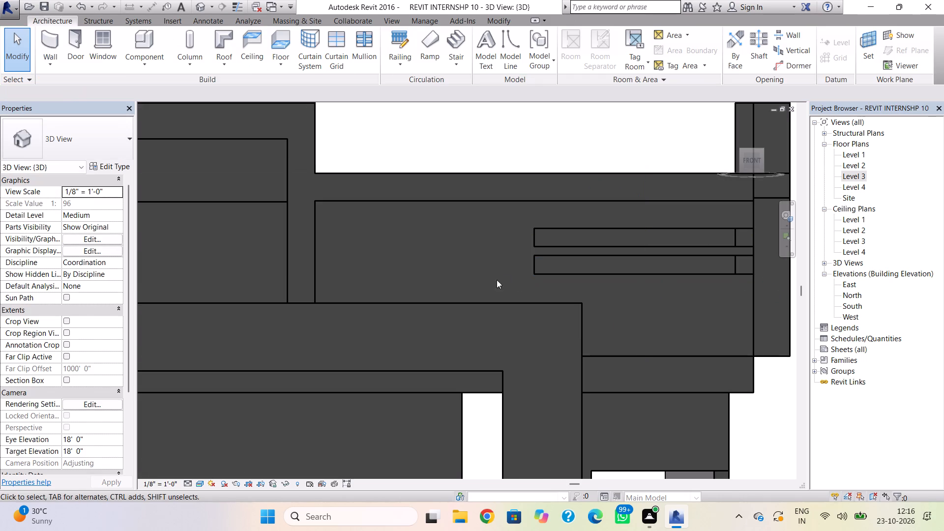
Examine the paired reveals wrapping the corner and the rest of the front upper facade.
scroll(491, 280, "down", 1)
right_click_drag(546, 277, 502, 287, "shift")
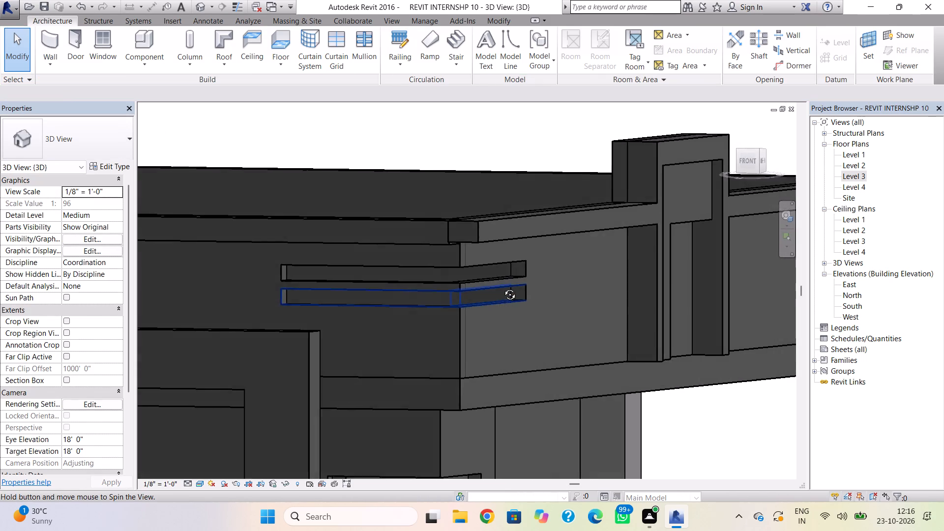
right_click_drag(502, 287, 501, 302, "shift")
scroll(379, 295, "down", 3)
middle_click_drag(428, 308, 531, 278)
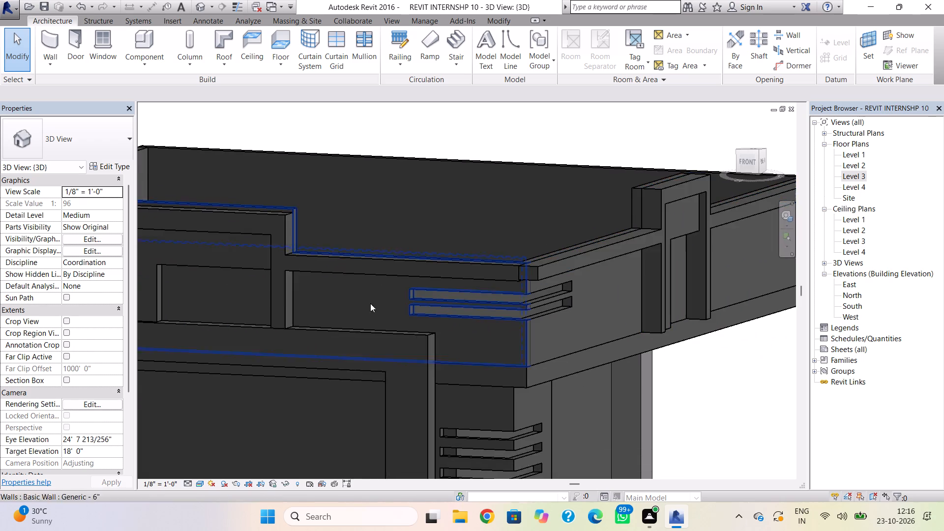
scroll(277, 299, "down", 1)
middle_click_drag(277, 299, 559, 306)
scroll(253, 305, "up", 1)
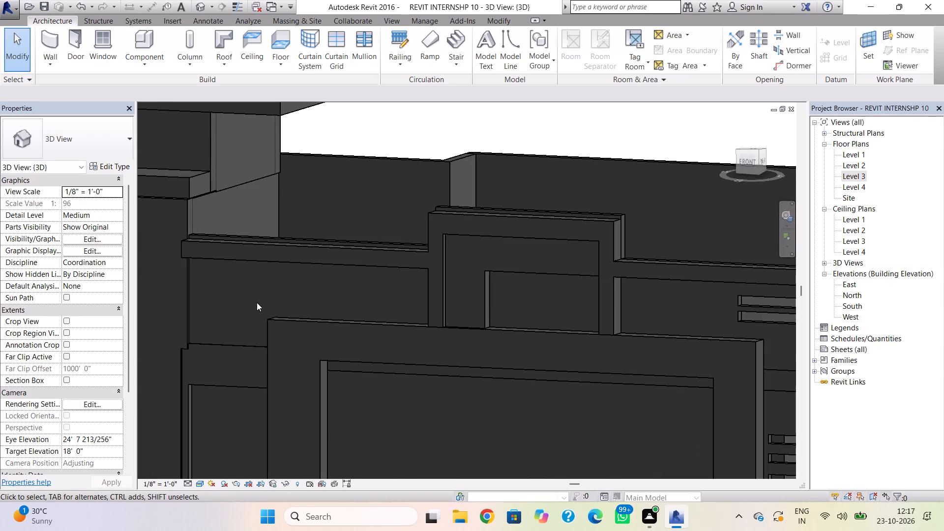
key("Escape")
scroll(528, 282, "down", 4)
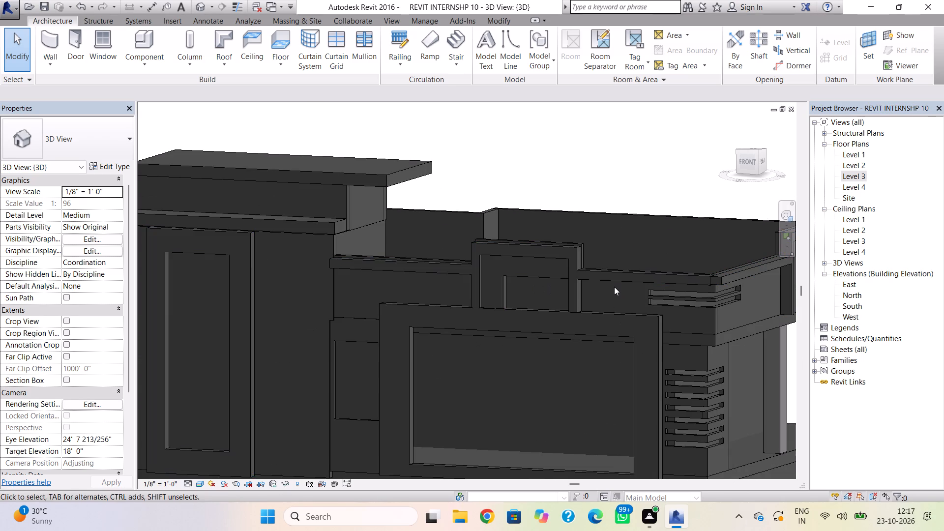
Start a new in-place model in the Walls category, accepting the default name.
left_click(145, 59)
left_click(165, 122)
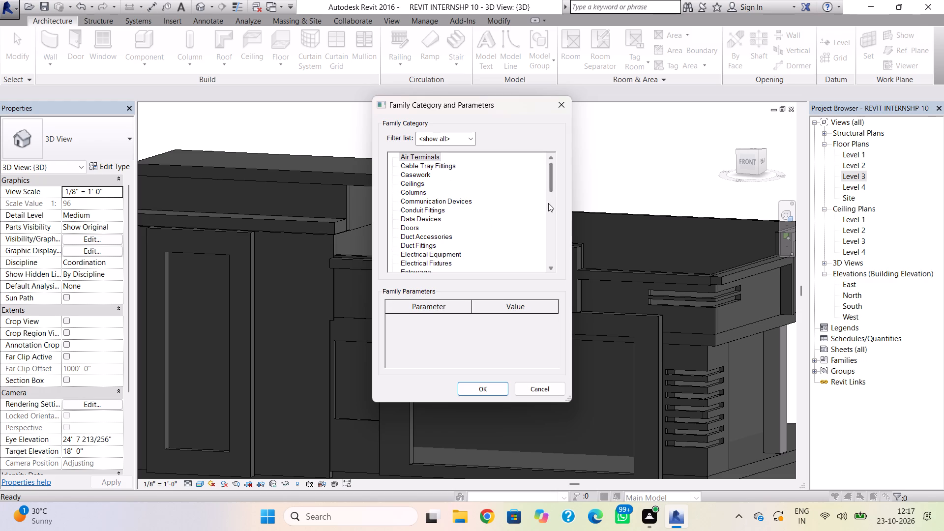
left_click_drag(550, 187, 552, 277)
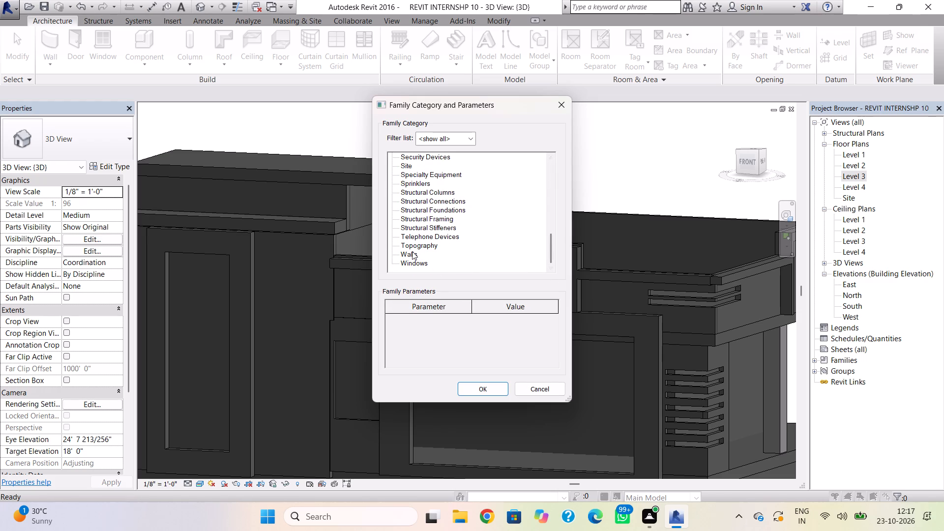
left_click(412, 251)
left_click(477, 386)
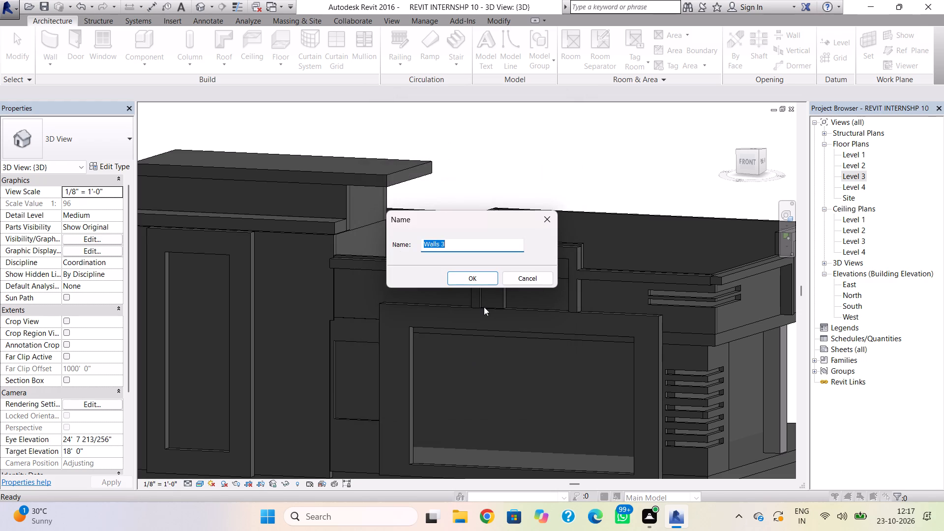
left_click(478, 279)
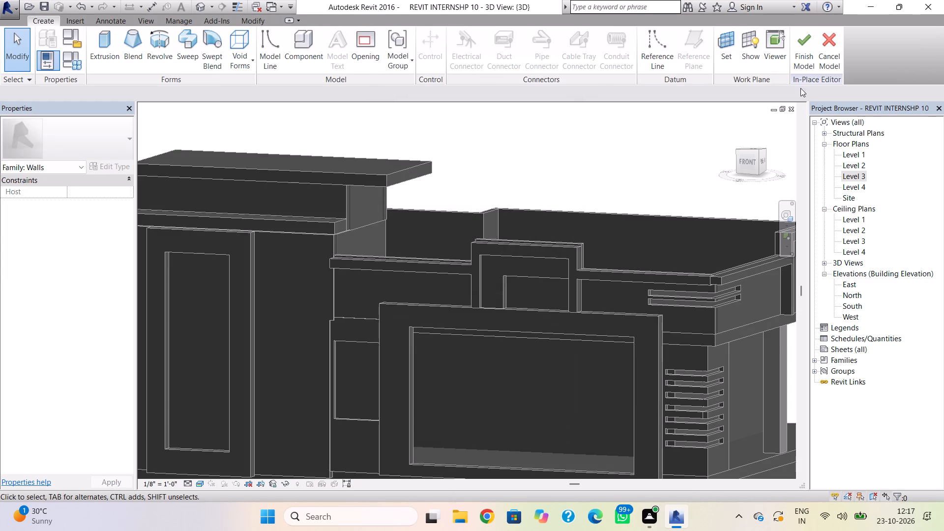
Set the work plane by picking the Generic - 6" front upper wall behind the parapet band.
left_click(742, 163)
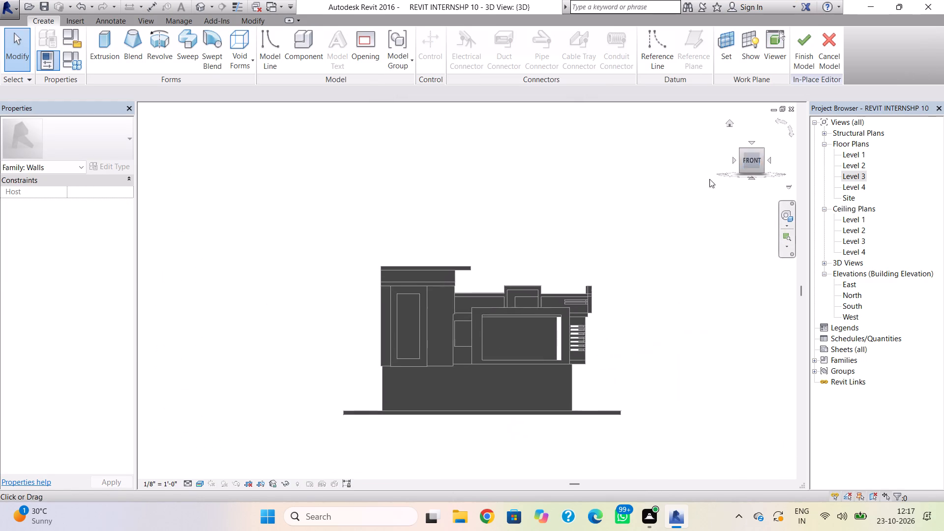
scroll(544, 213, "up", 6)
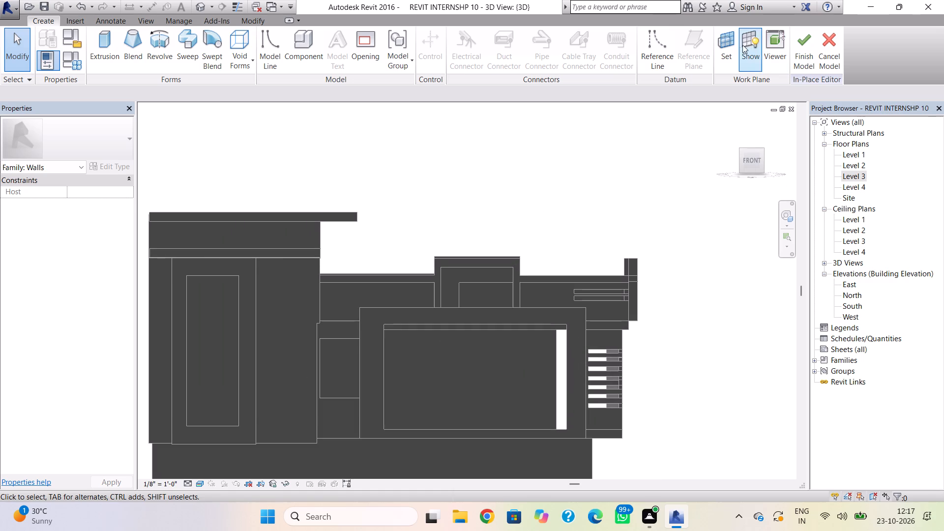
left_click(736, 46)
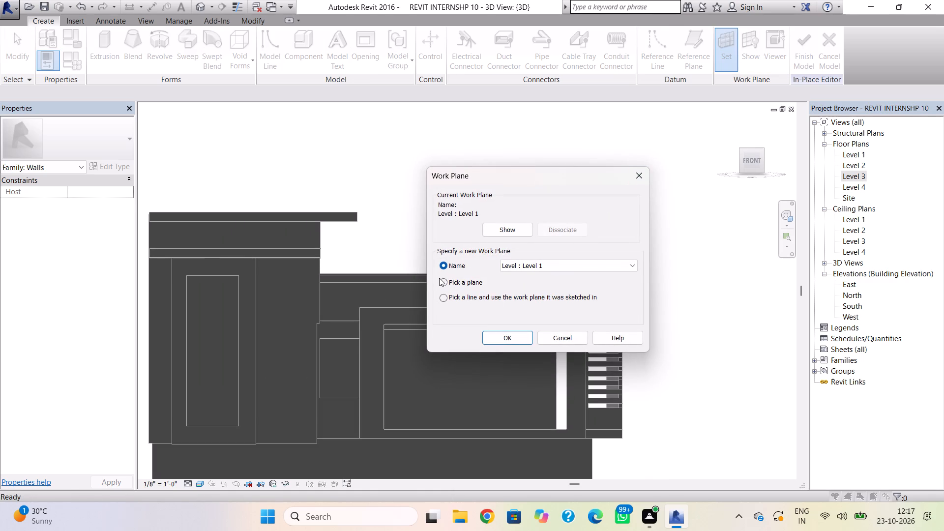
left_click(441, 280)
left_click(489, 334)
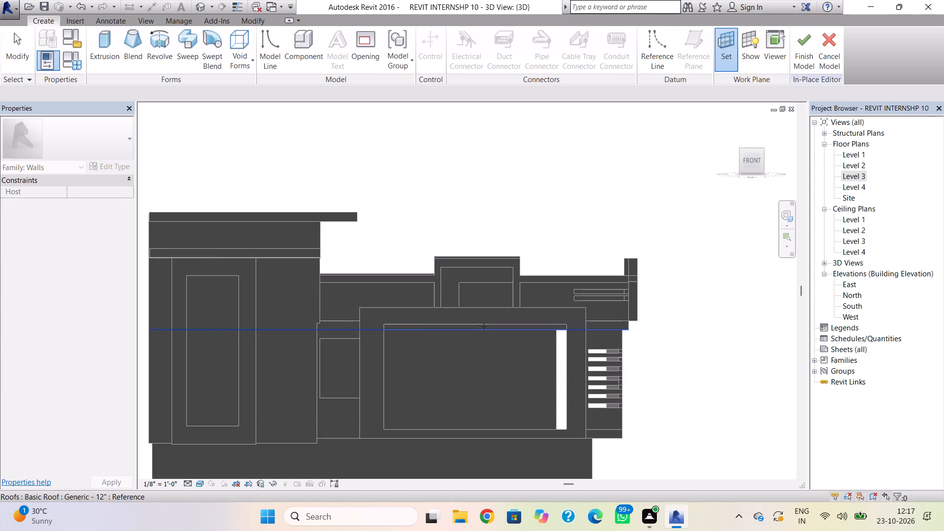
scroll(483, 295, "up", 3)
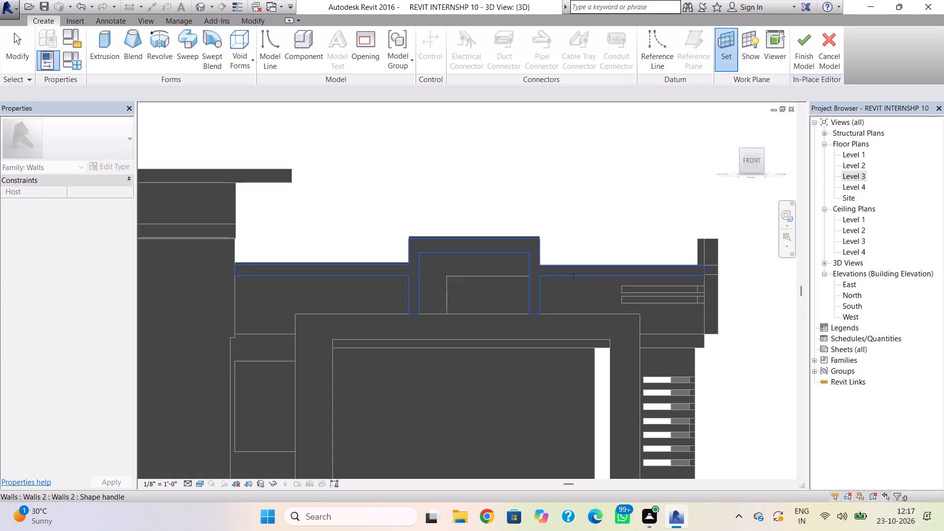
scroll(402, 292, "up", 5)
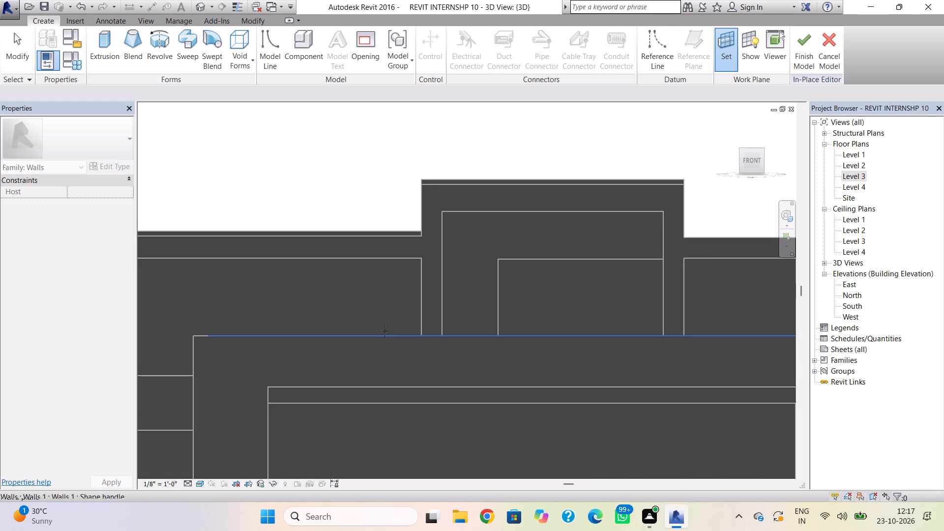
scroll(440, 279, "down", 4)
right_click_drag(387, 281, 437, 318, "shift")
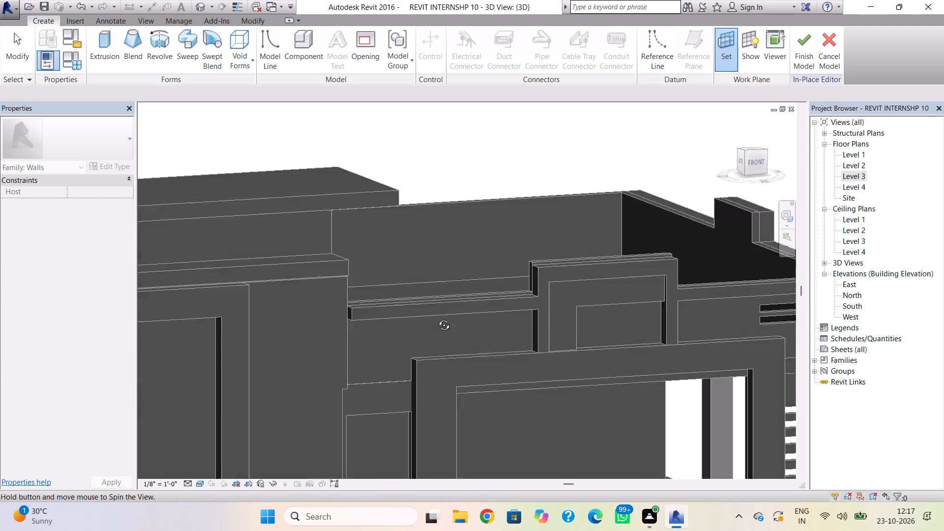
right_click_drag(437, 318, 449, 354, "shift")
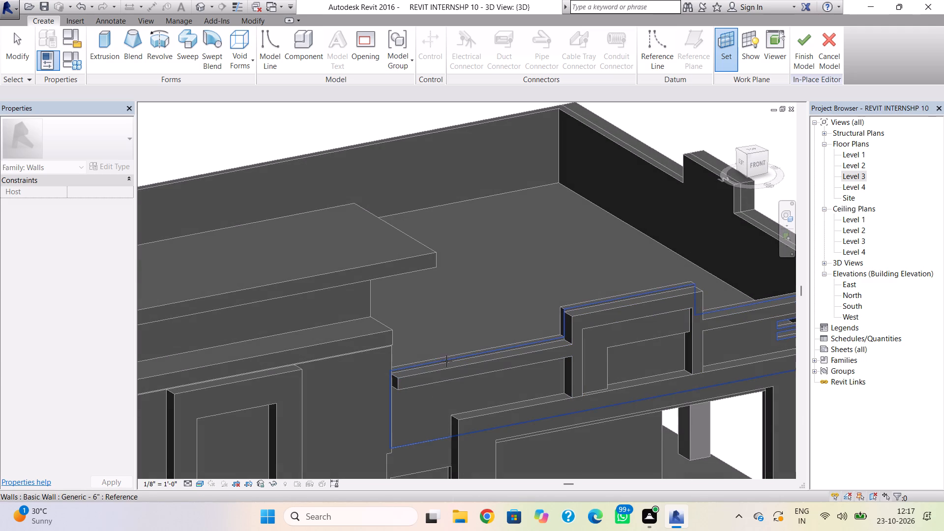
left_click(447, 360)
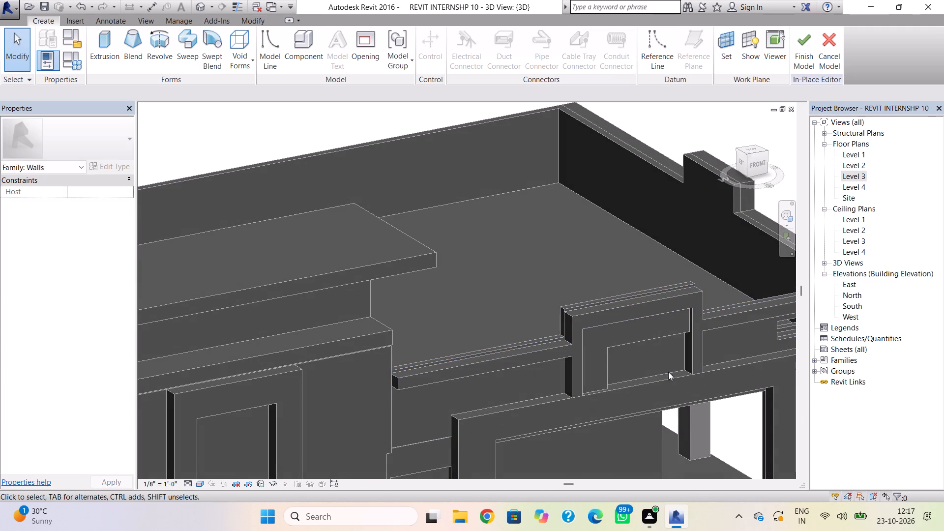
Begin an extrusion and sketch a small square in the inner panel of the raised front parapet frame, just above the large lower frame.
right_click_drag(670, 370, 583, 277, "shift")
left_click(114, 51)
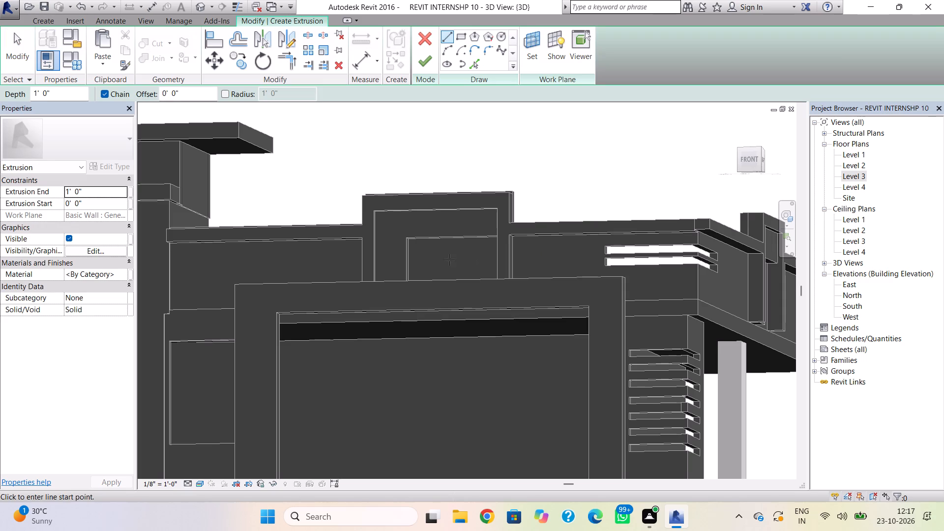
left_click(742, 159)
scroll(426, 327, "up", 5)
scroll(535, 298, "up", 2)
middle_click_drag(537, 304, 506, 383)
scroll(504, 329, "up", 4)
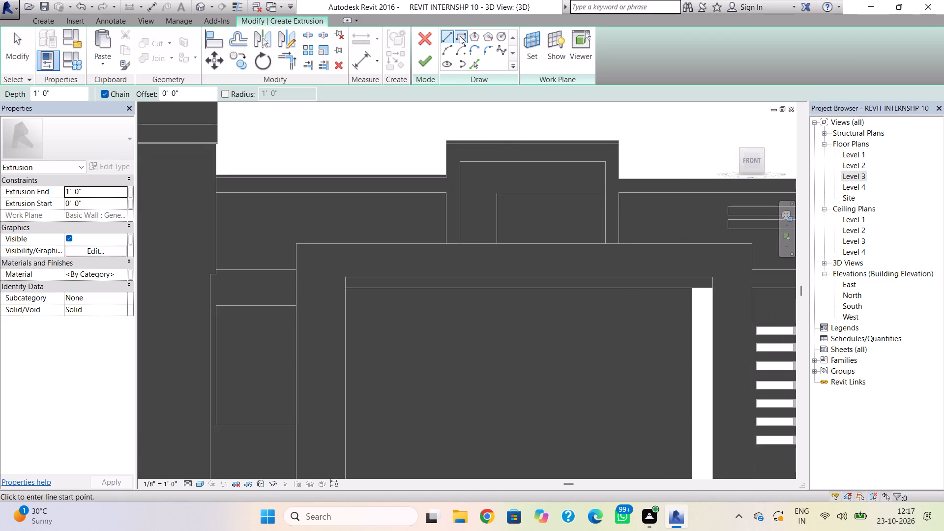
left_click(460, 36)
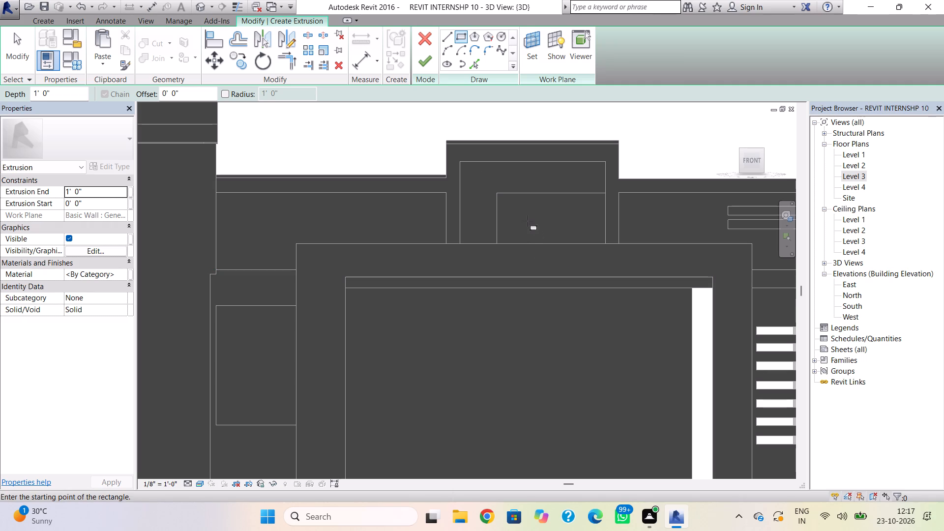
left_click(528, 221)
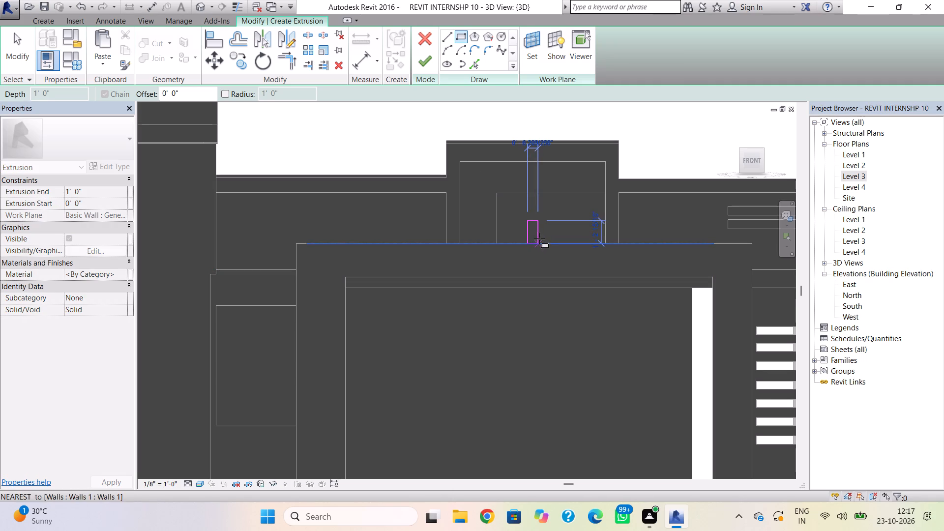
left_click(547, 235)
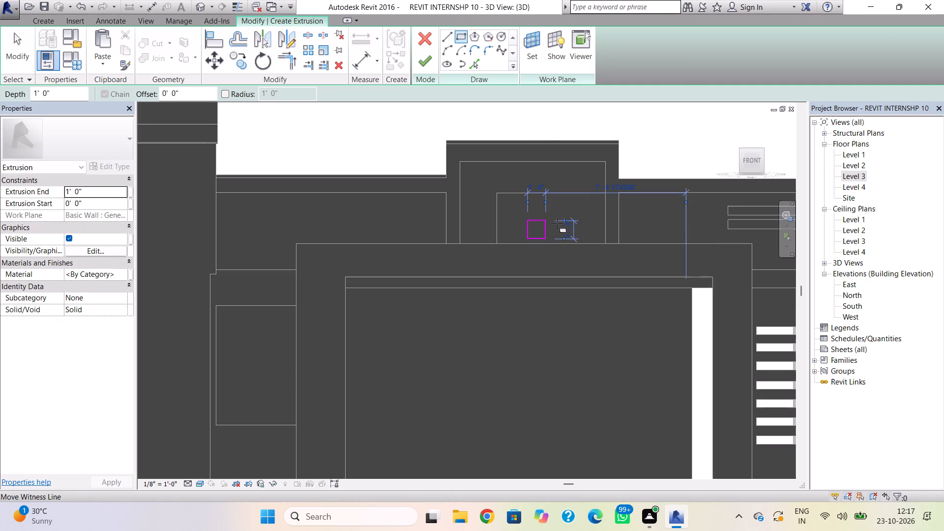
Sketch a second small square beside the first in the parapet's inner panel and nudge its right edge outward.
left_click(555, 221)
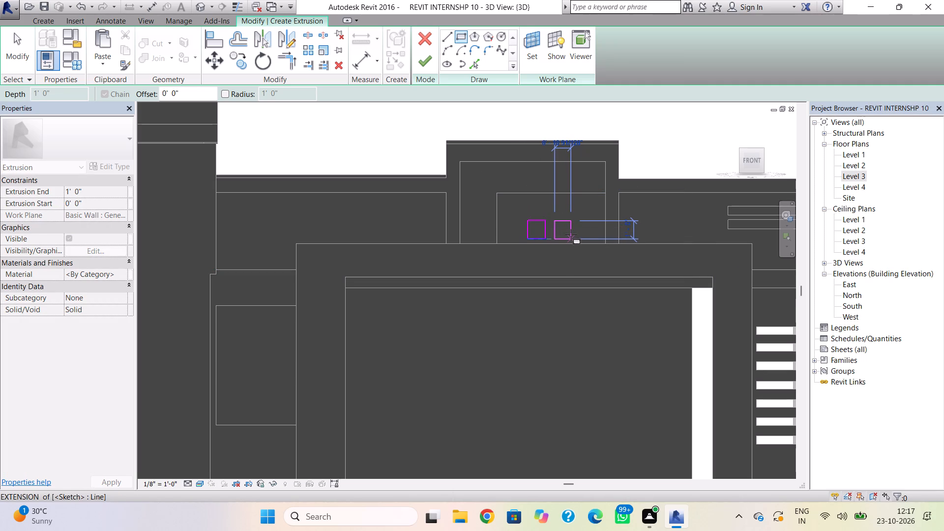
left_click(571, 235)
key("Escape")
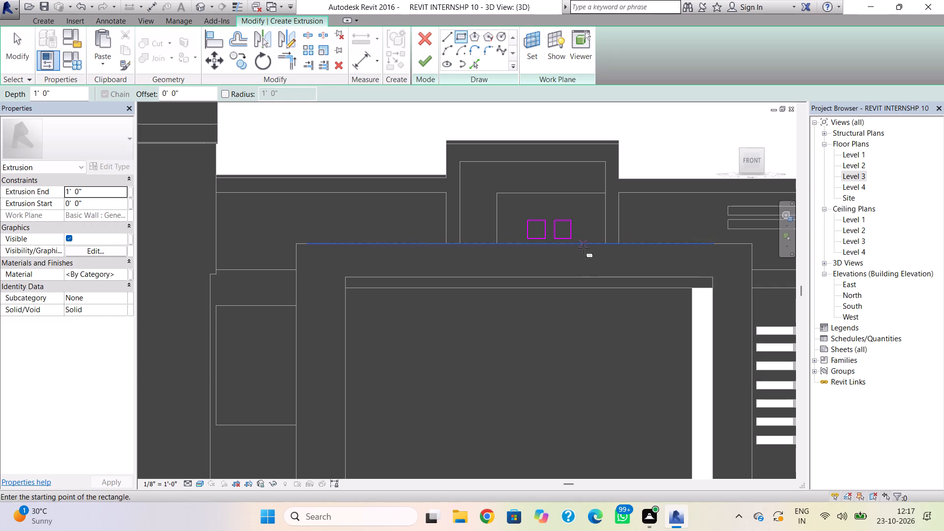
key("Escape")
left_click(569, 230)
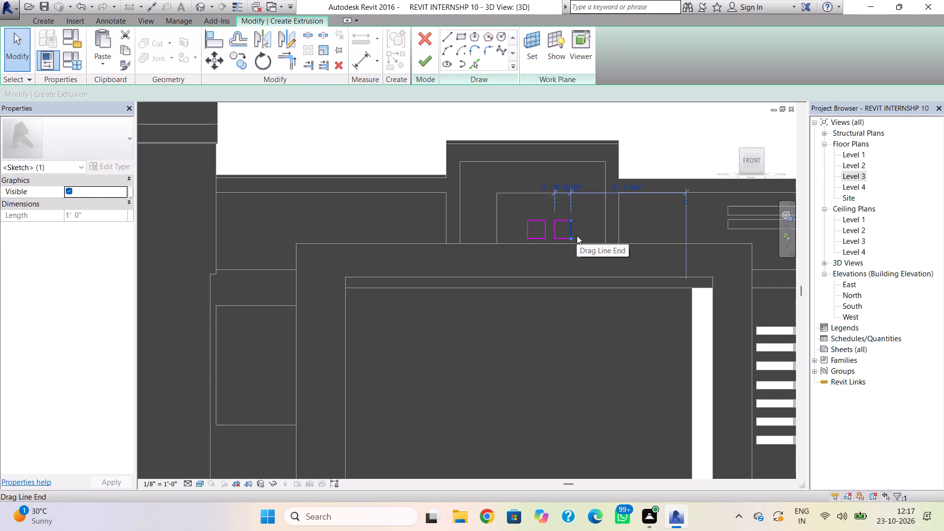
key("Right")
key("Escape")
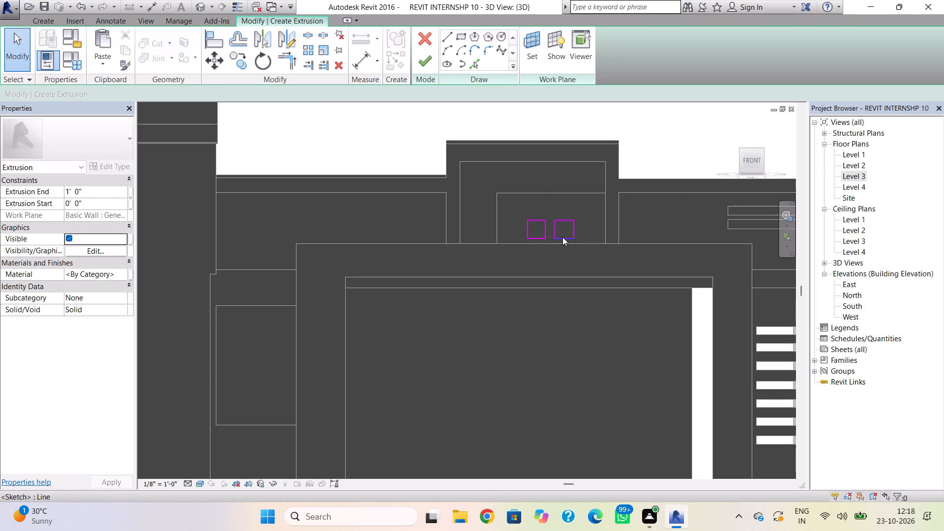
Nudge the left edge of the first sketched square slightly outward to widen it.
scroll(562, 237, "up", 8)
left_click(460, 220)
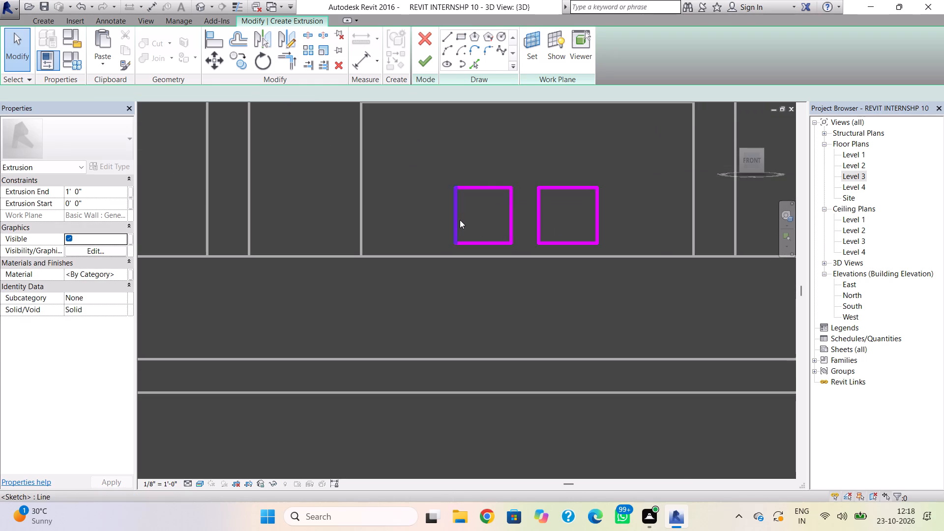
key("Left")
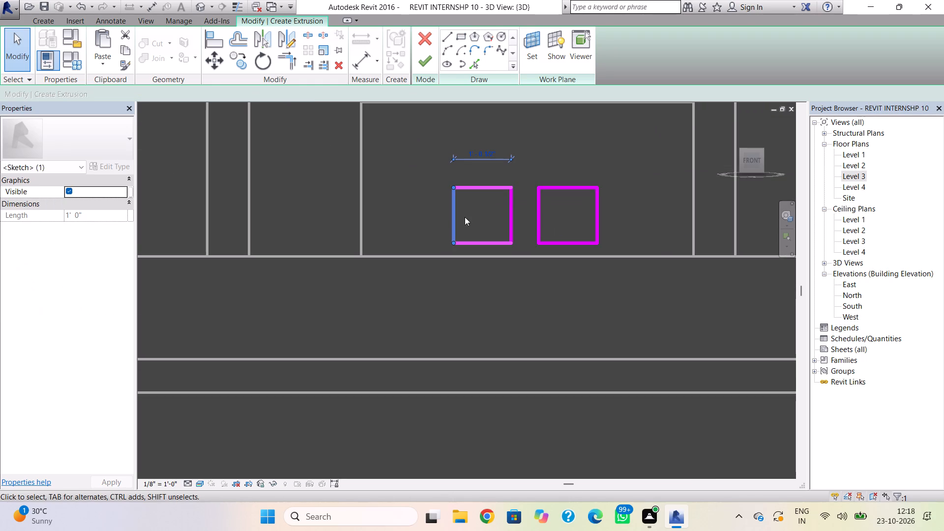
left_click(578, 154)
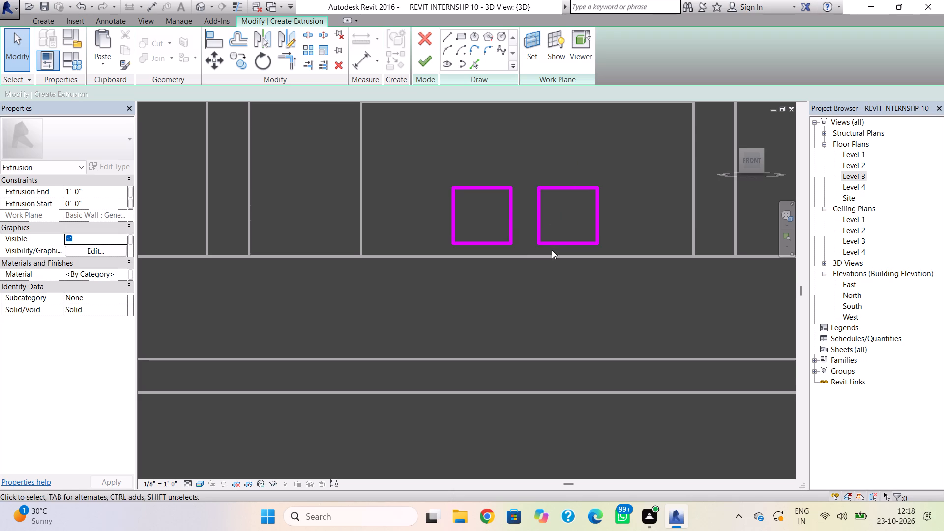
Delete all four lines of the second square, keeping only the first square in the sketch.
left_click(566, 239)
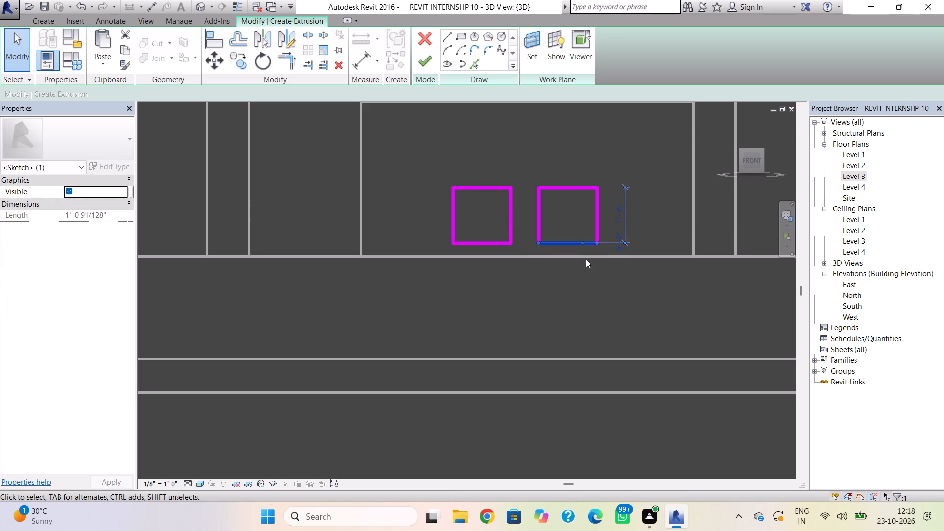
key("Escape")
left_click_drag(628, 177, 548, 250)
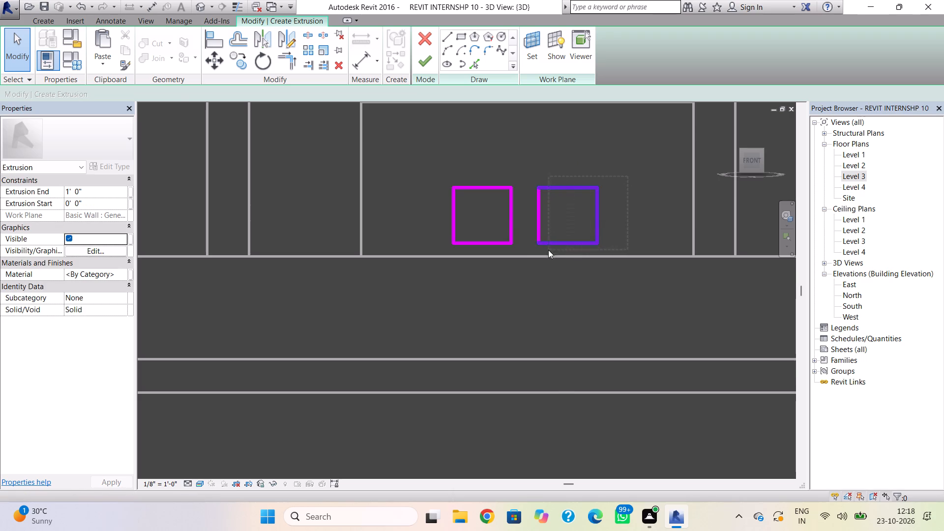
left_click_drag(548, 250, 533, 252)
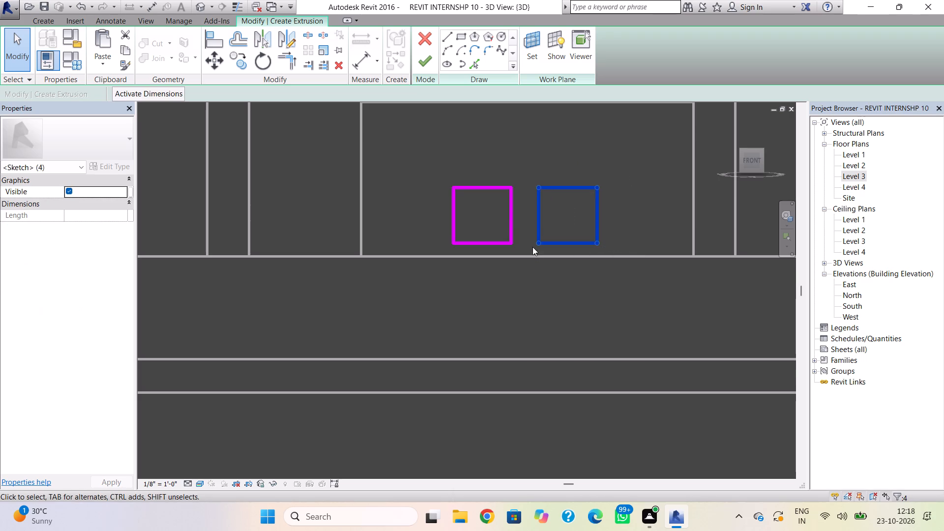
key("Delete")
Copy the remaining square and paste the copy immediately to its right, level with the original.
left_click_drag(526, 174, 527, 186)
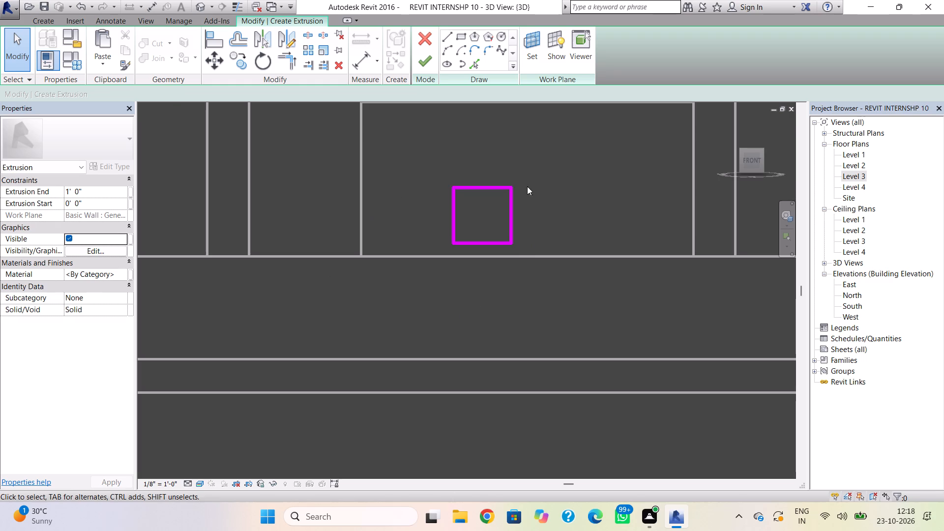
left_click_drag(527, 186, 442, 253)
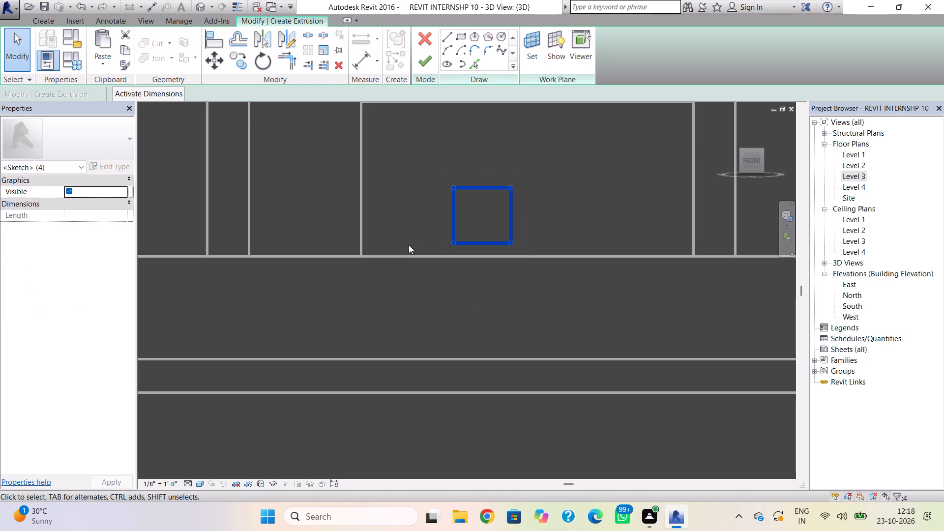
key("ctrl+c")
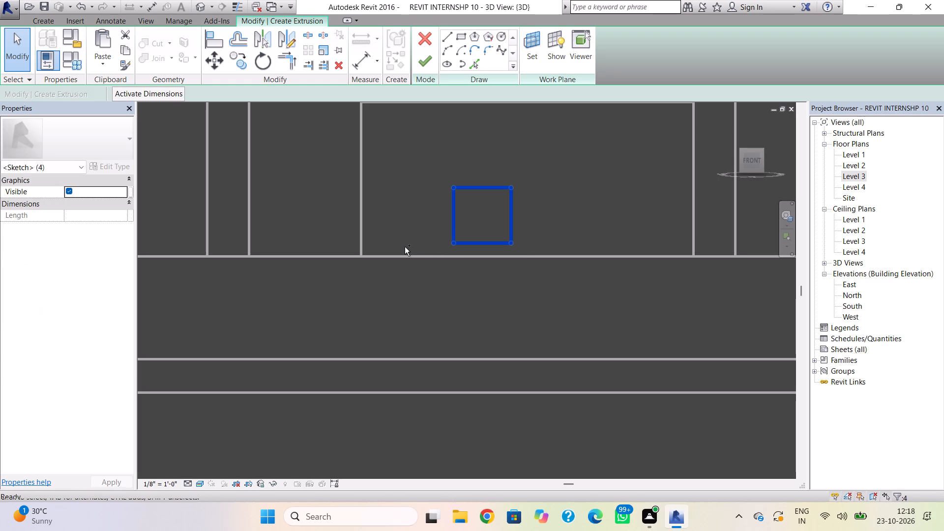
key("ctrl+v")
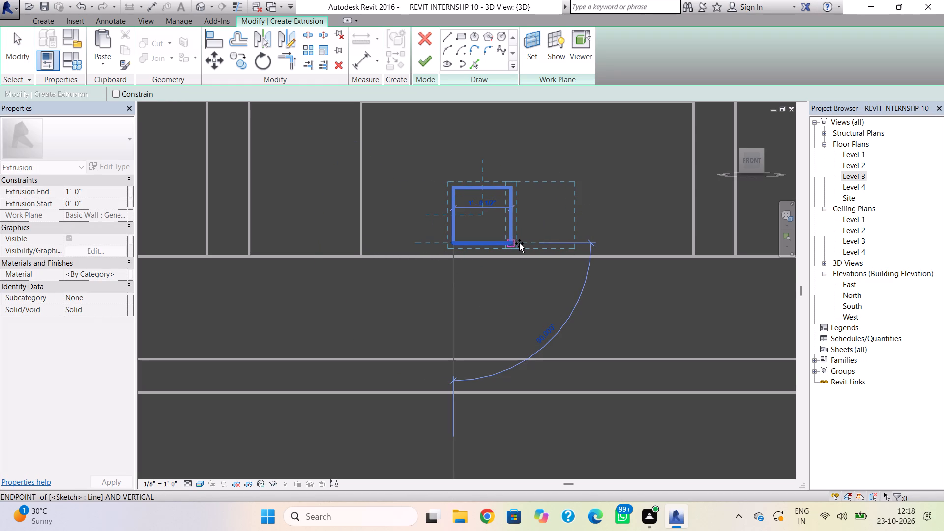
left_click(520, 243)
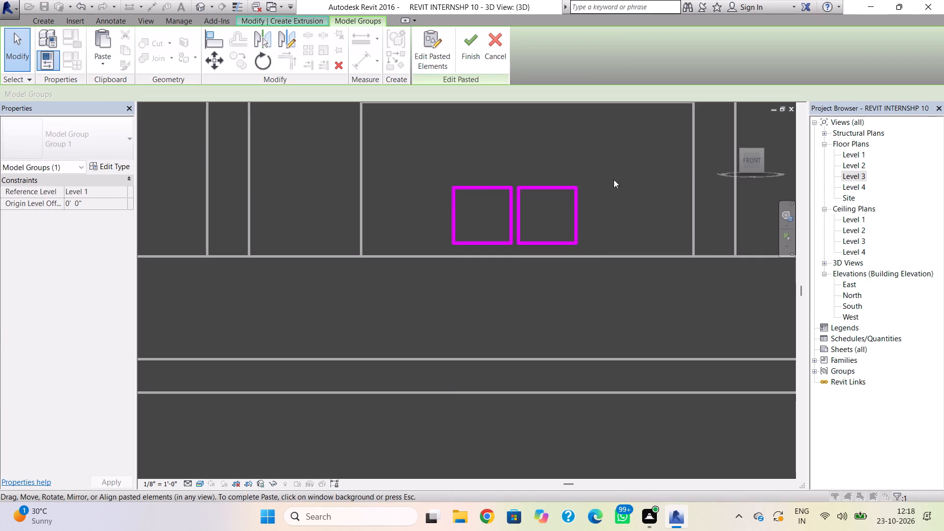
key("Escape")
Nudge the pasted square to the right, leaving a narrow gap between the two squares.
left_click_drag(610, 166, 534, 258)
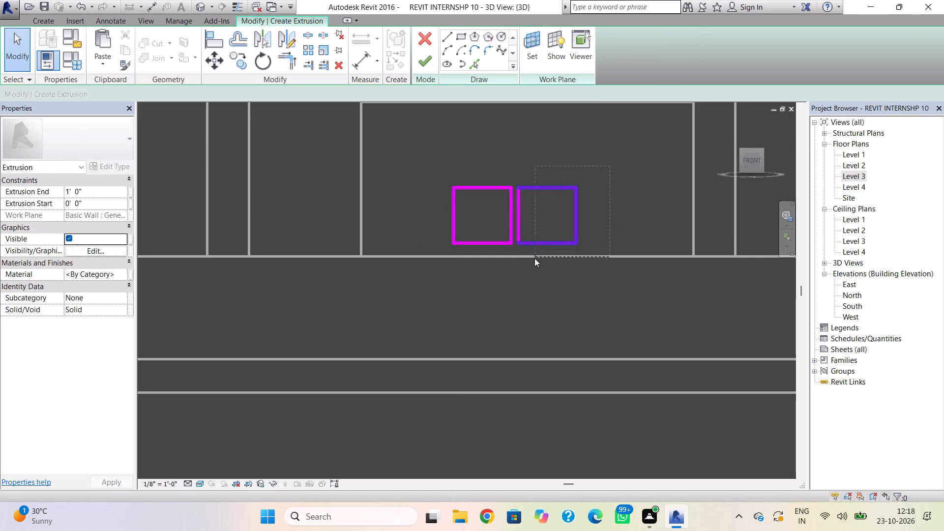
left_click_drag(534, 258, 516, 252)
key("Right")
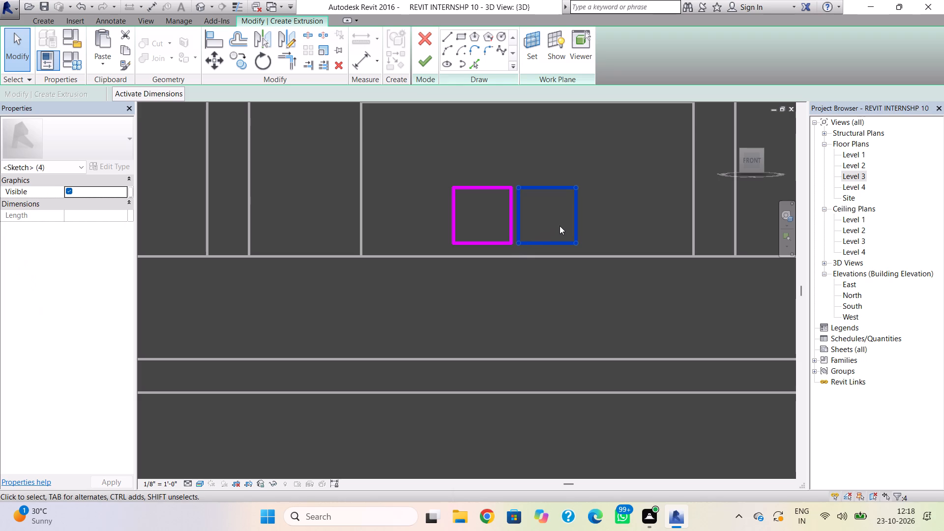
key("Right")
key("Right")
key("Right")
key("Right")
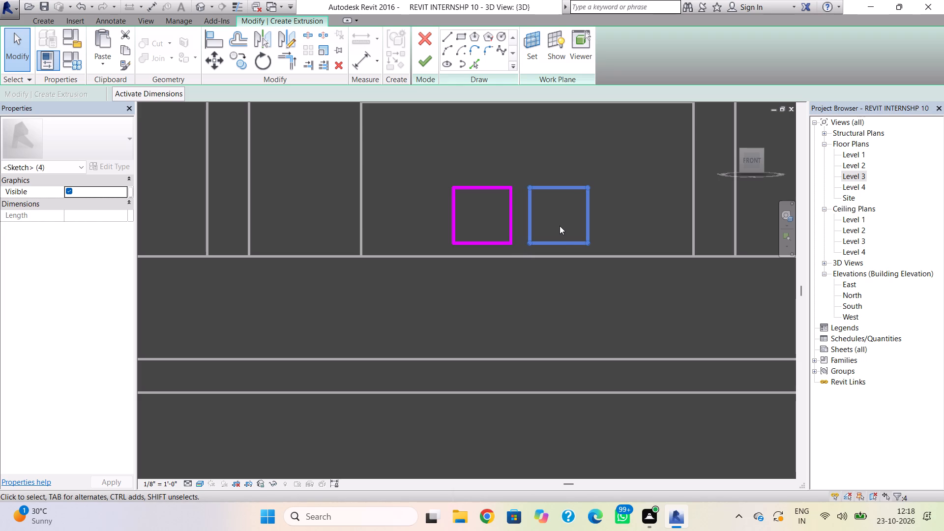
key("Right")
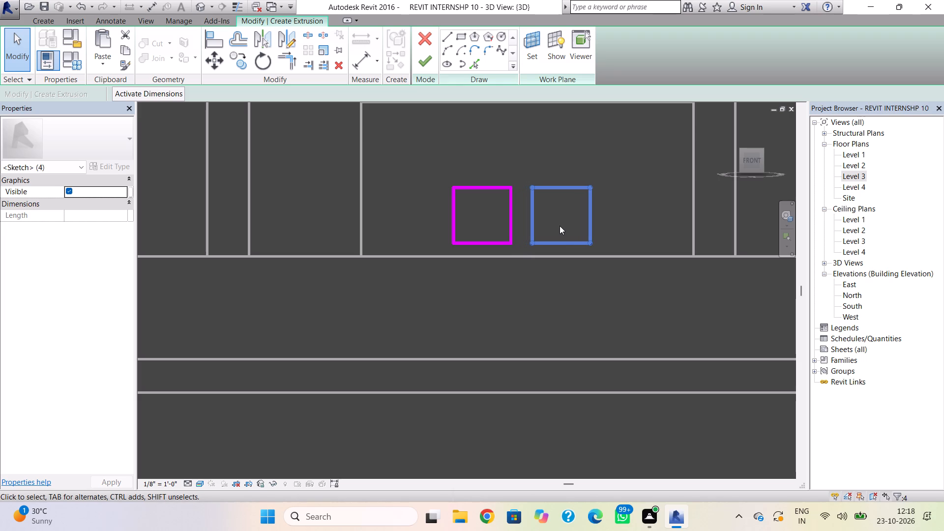
key("Left")
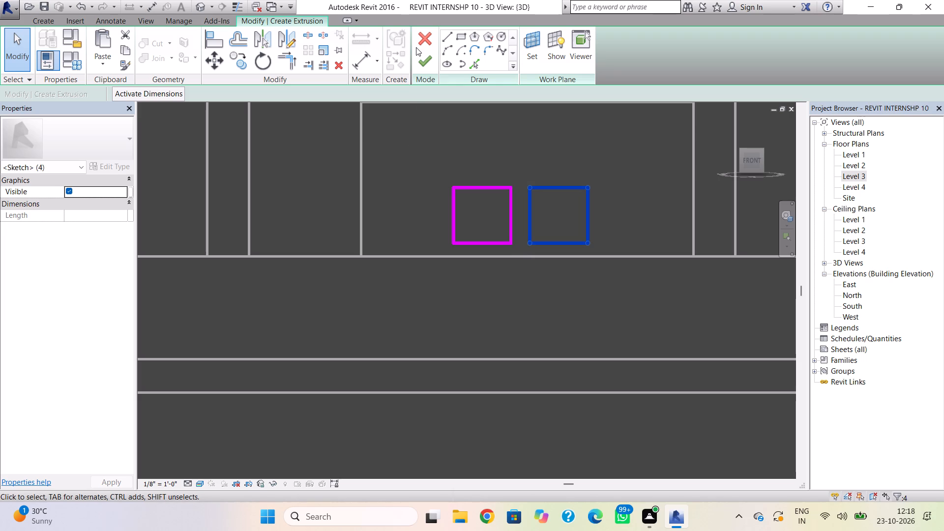
Finish the two-square extrusion sketch at a depth of 1' 0" and finish the in-place wall model.
left_click(417, 56)
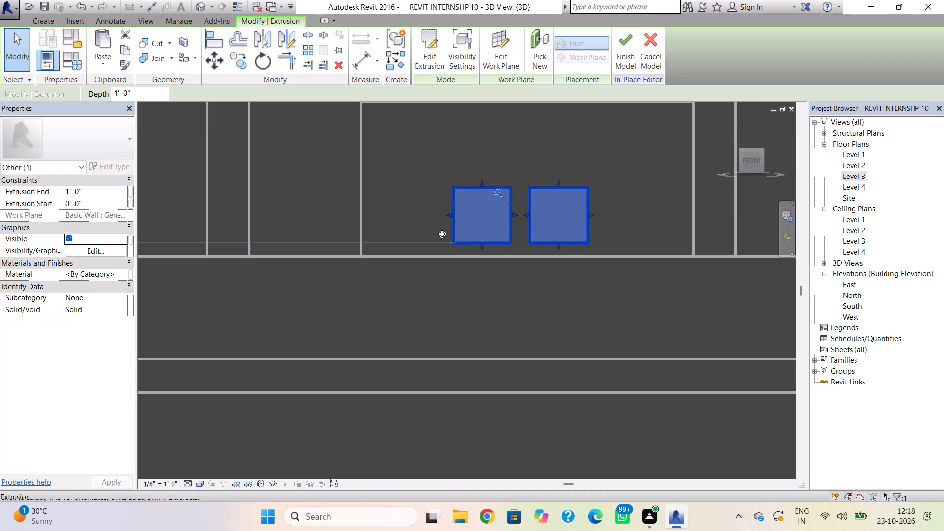
right_click_drag(403, 275, 522, 402, "shift")
scroll(533, 225, "up", 4)
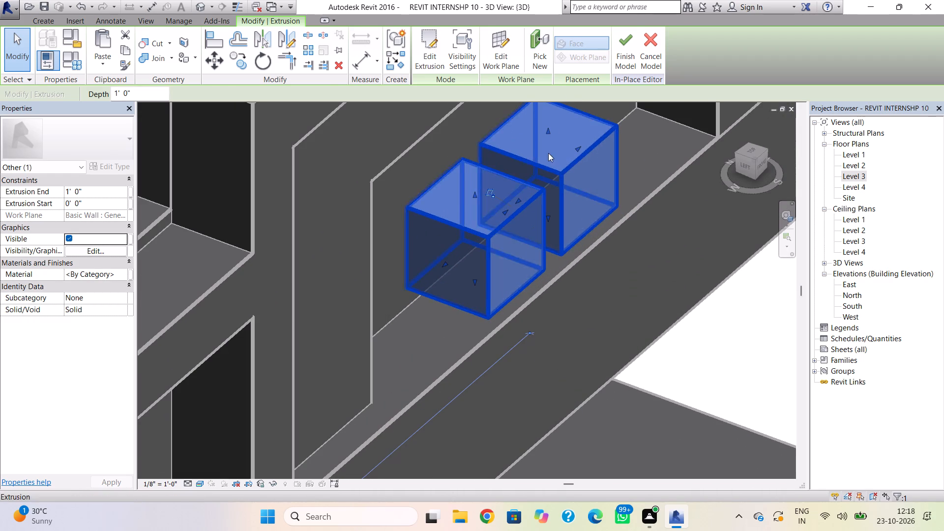
left_click(619, 46)
Reduce the projection of the two small blocks by pulling their front faces back toward the wall.
left_click(533, 194)
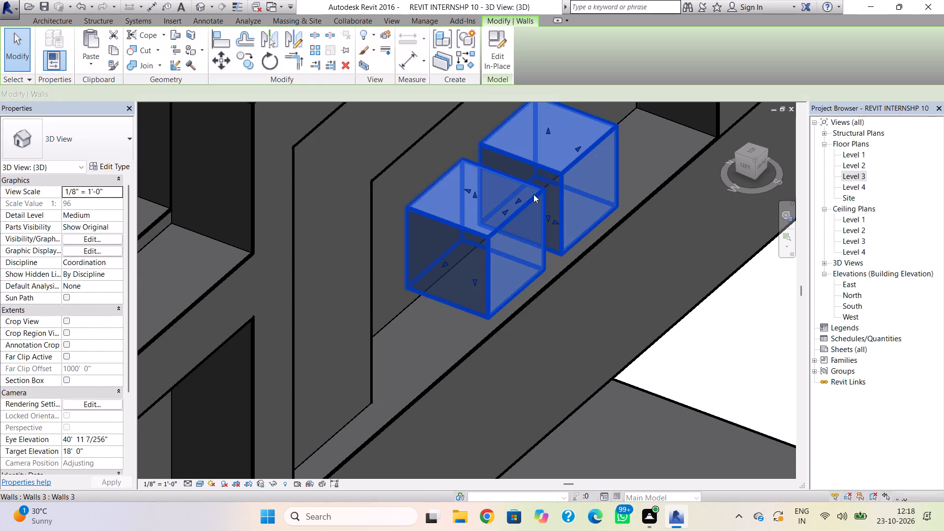
left_click_drag(561, 223, 532, 210)
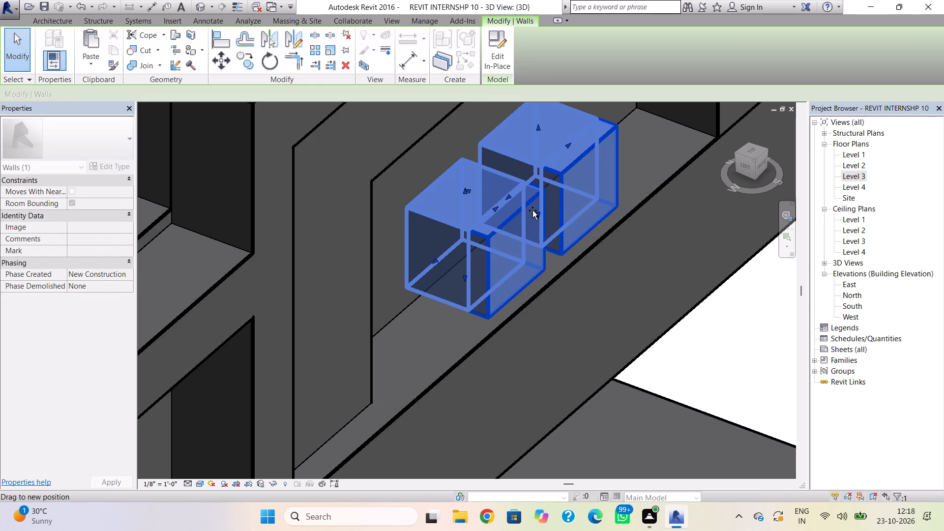
left_click_drag(532, 210, 525, 206)
key("Escape")
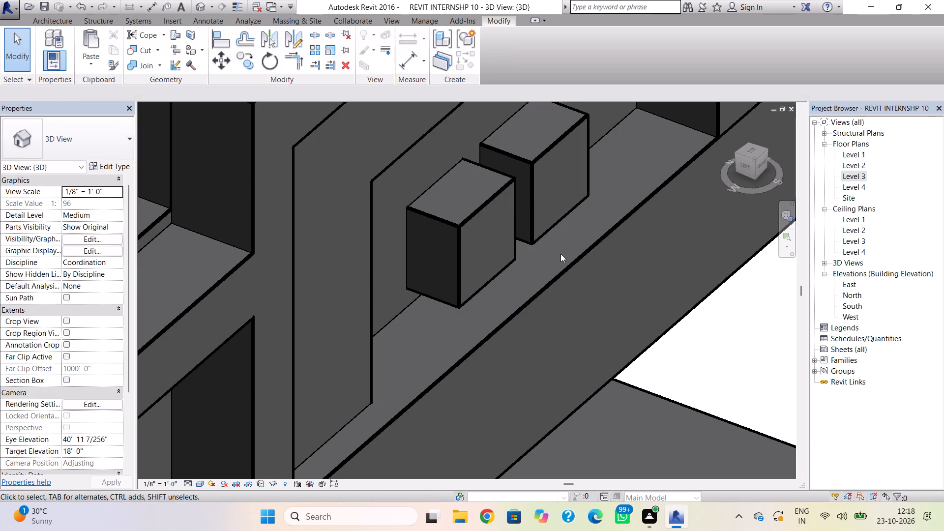
Examine the pair of small blocks within the raised parapet frame and the surrounding front upper facade.
right_click_drag(622, 325, 527, 300)
right_click_drag(678, 358, 549, 289, "shift")
scroll(553, 296, "down", 2)
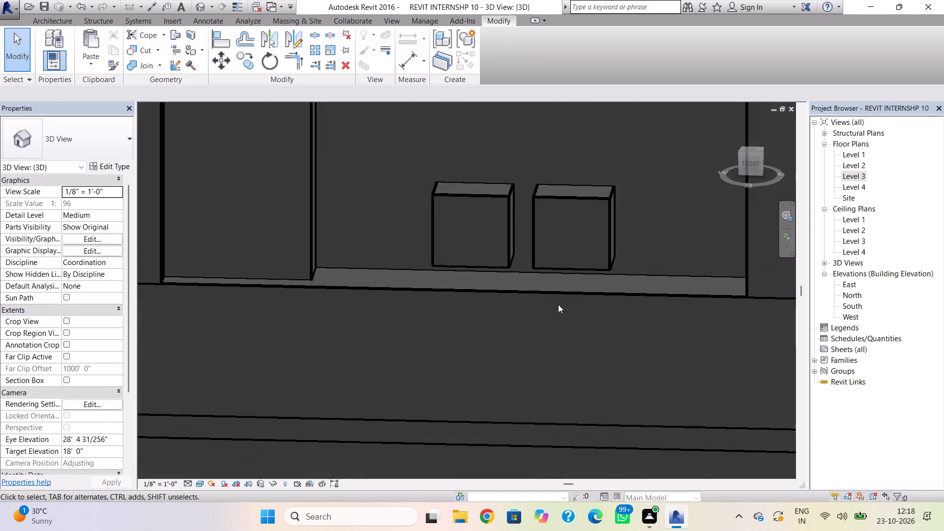
scroll(558, 304, "down", 6)
middle_click_drag(561, 296, 560, 237)
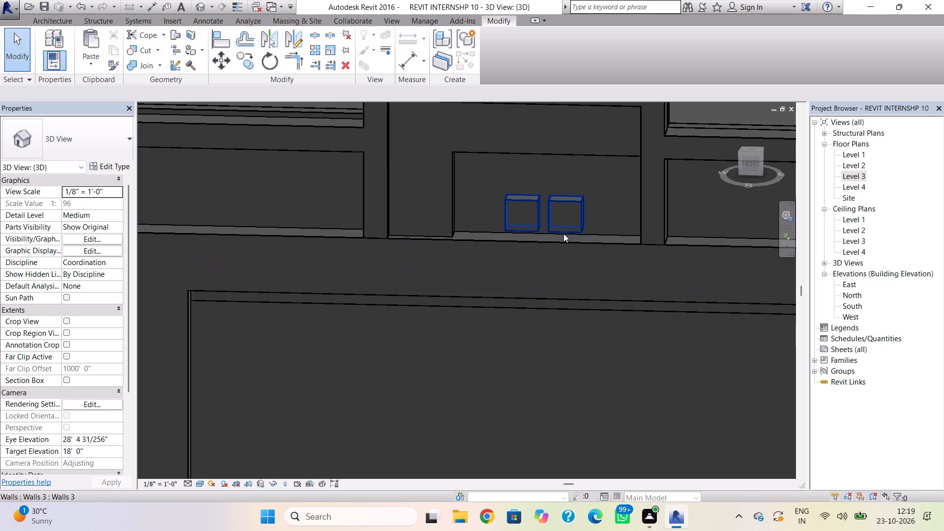
scroll(452, 382, "down", 4)
middle_click_drag(458, 387, 484, 387)
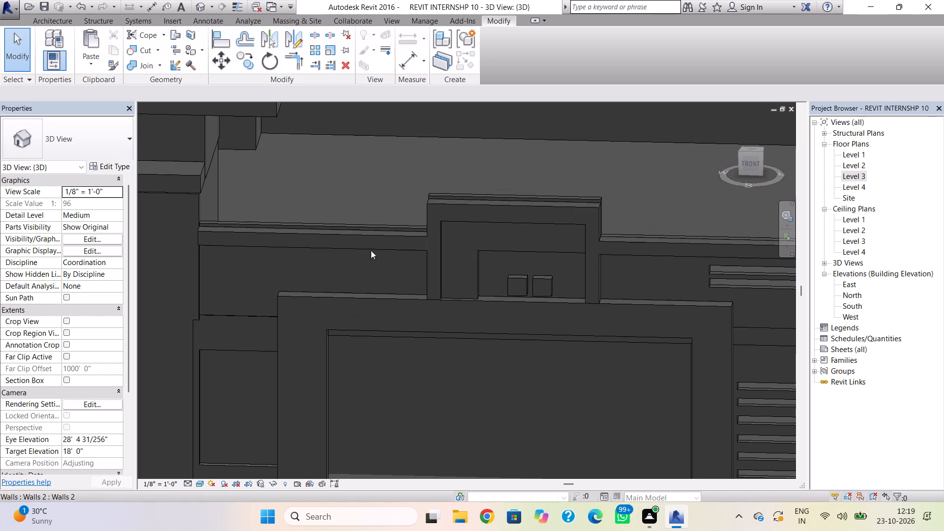
left_click(750, 165)
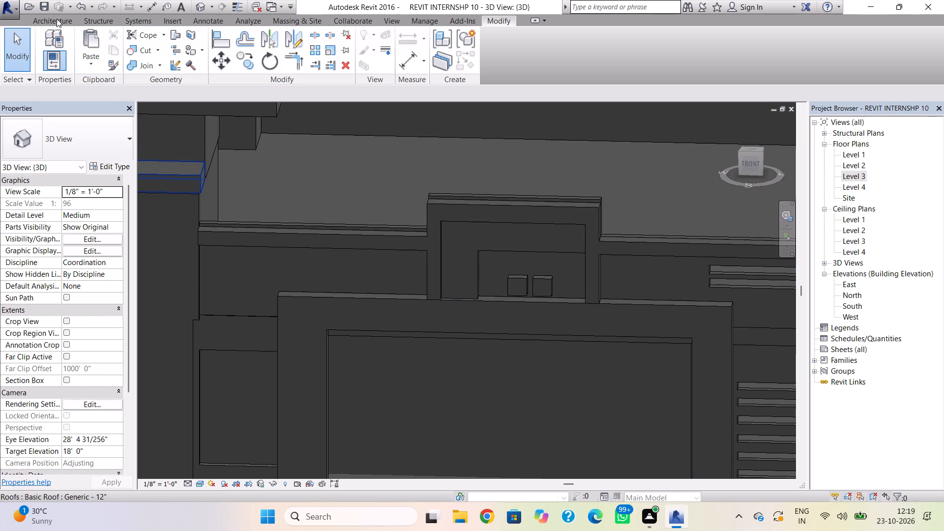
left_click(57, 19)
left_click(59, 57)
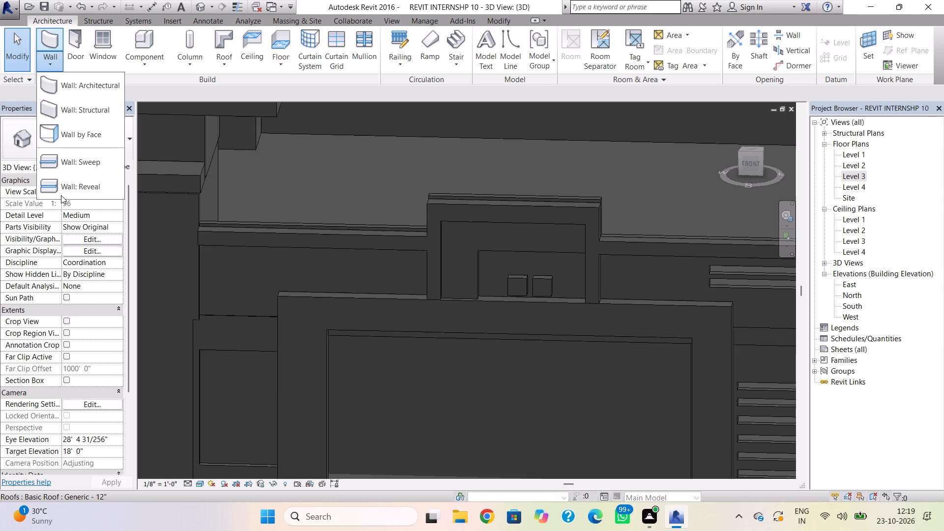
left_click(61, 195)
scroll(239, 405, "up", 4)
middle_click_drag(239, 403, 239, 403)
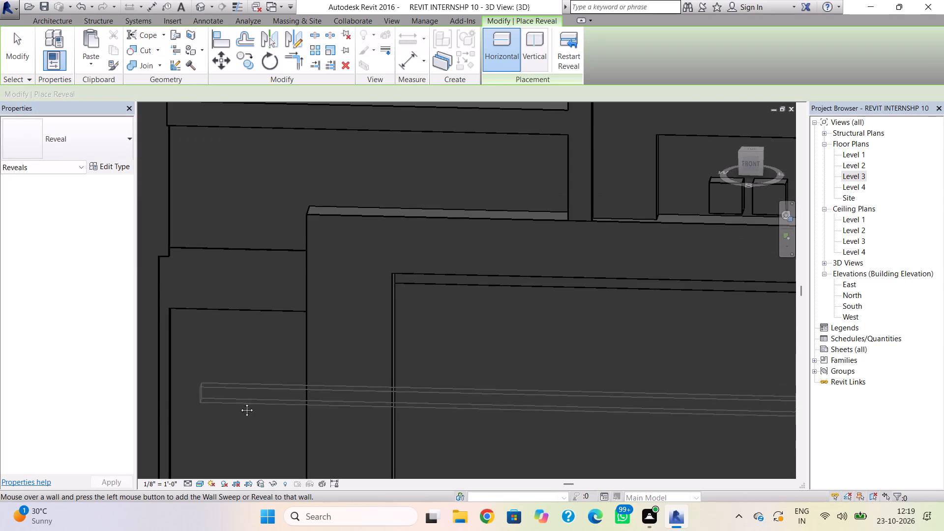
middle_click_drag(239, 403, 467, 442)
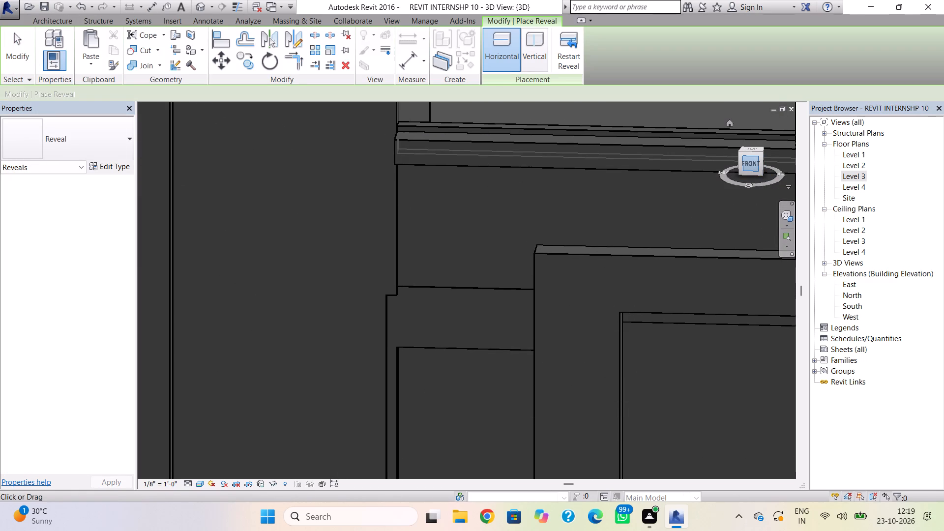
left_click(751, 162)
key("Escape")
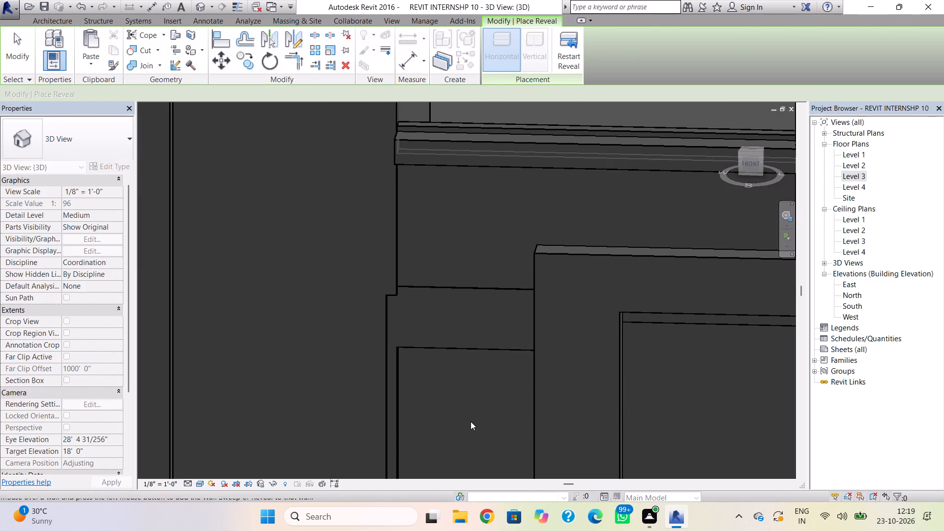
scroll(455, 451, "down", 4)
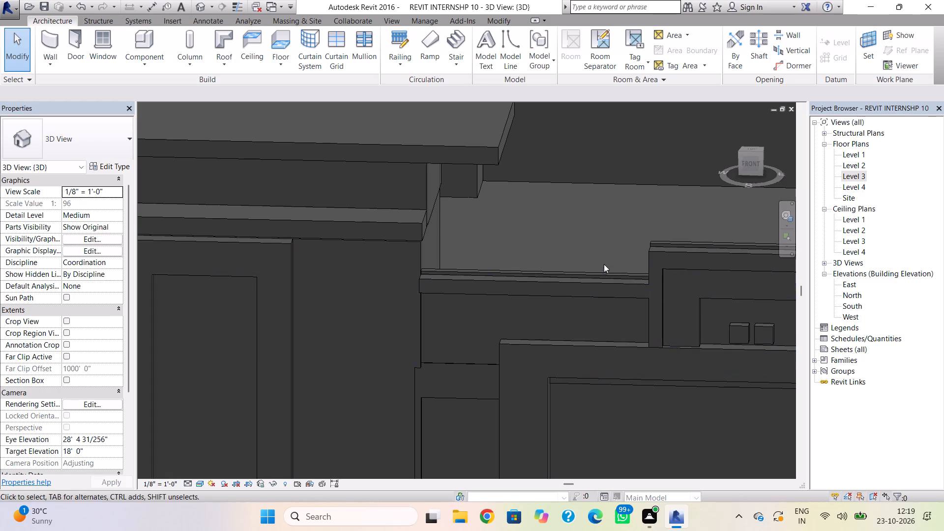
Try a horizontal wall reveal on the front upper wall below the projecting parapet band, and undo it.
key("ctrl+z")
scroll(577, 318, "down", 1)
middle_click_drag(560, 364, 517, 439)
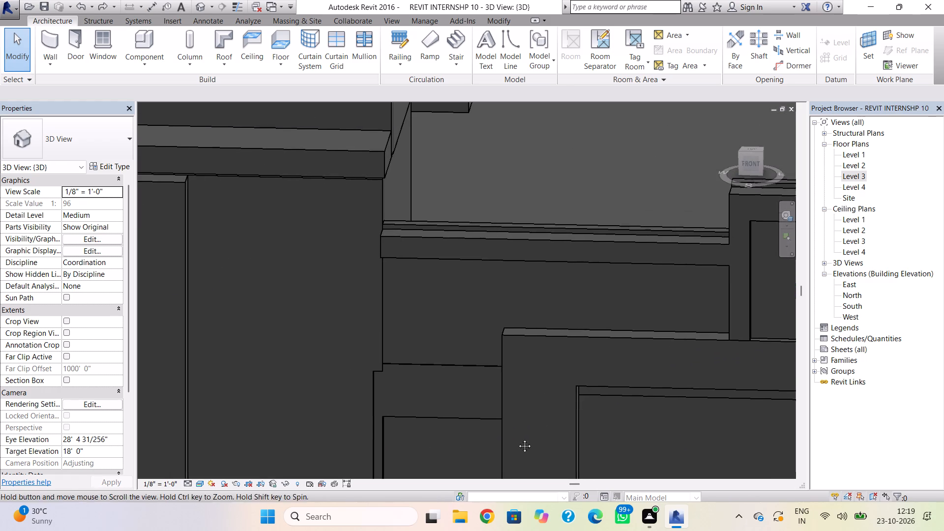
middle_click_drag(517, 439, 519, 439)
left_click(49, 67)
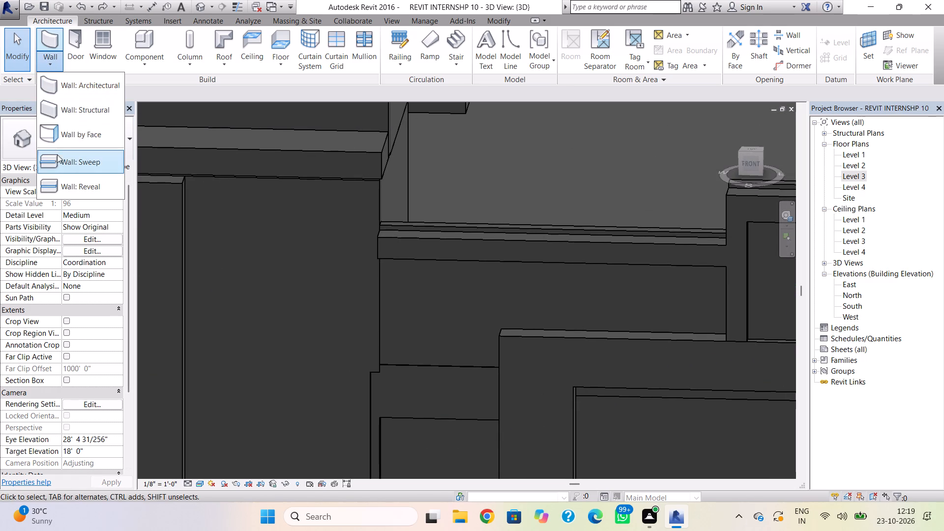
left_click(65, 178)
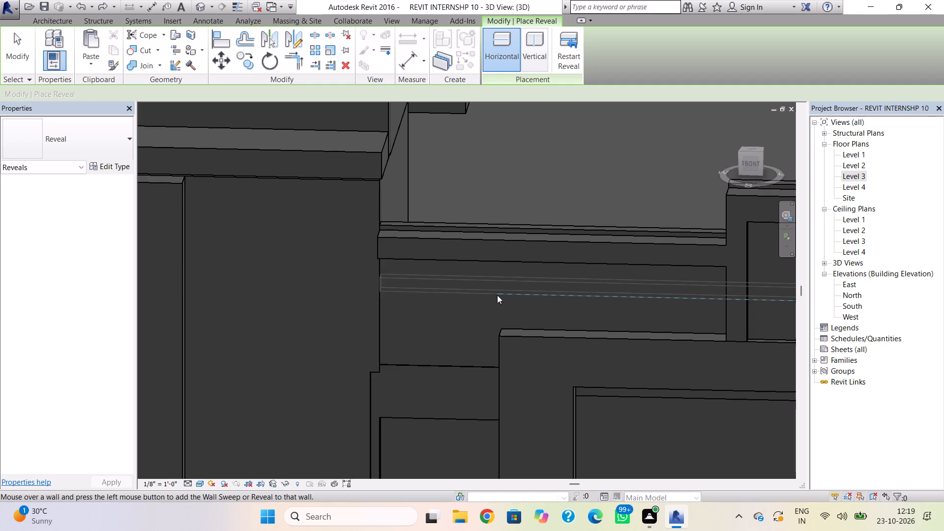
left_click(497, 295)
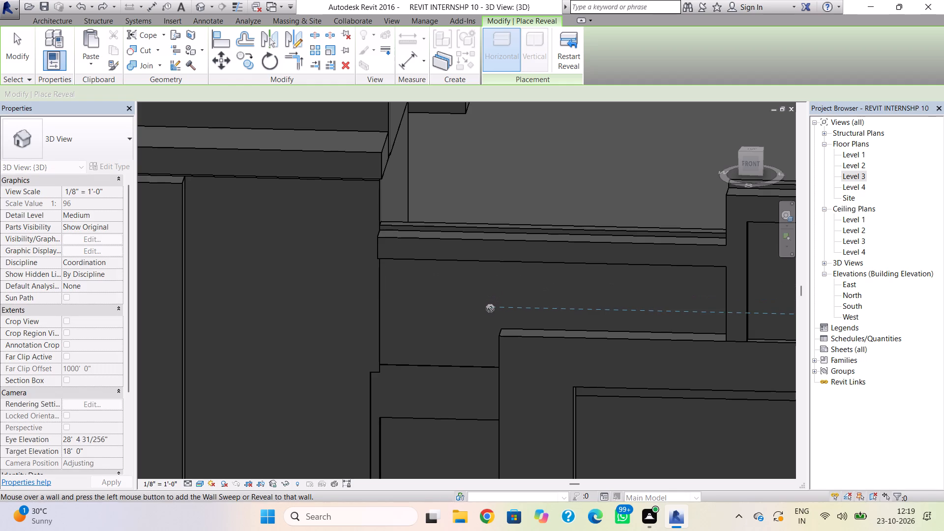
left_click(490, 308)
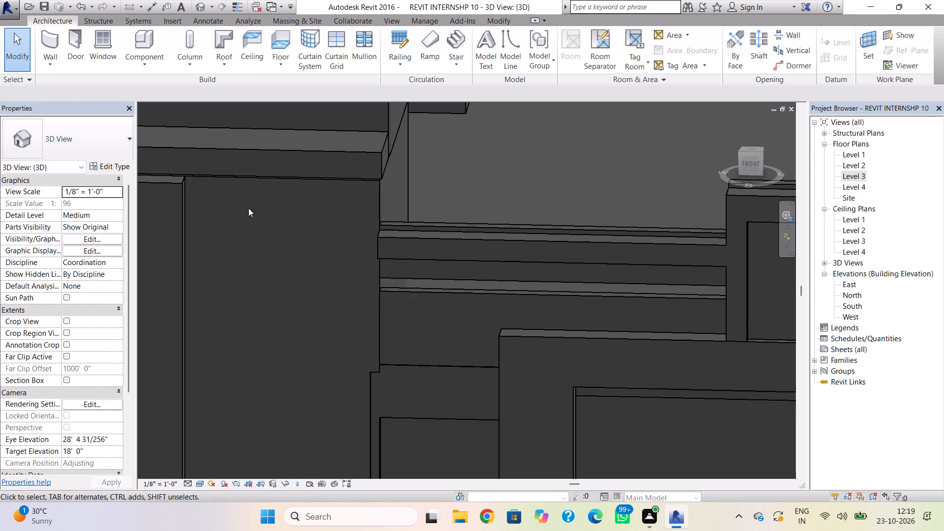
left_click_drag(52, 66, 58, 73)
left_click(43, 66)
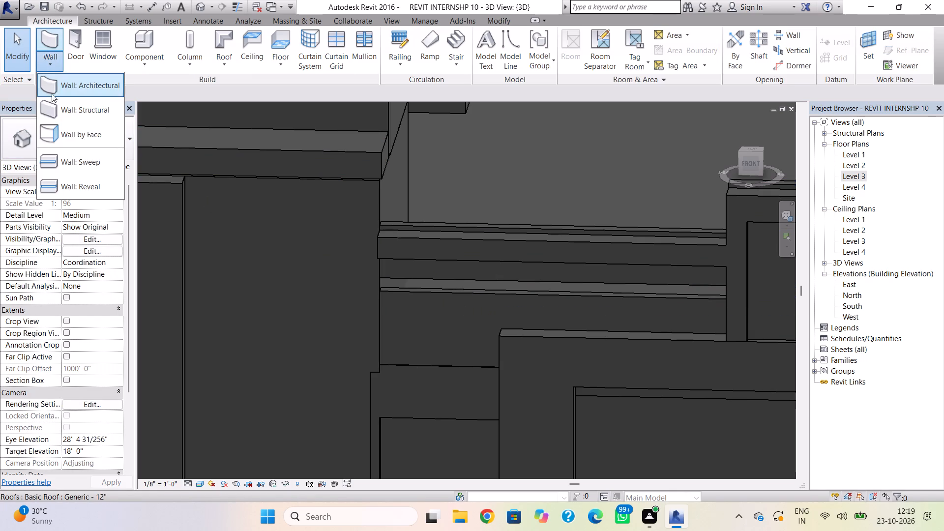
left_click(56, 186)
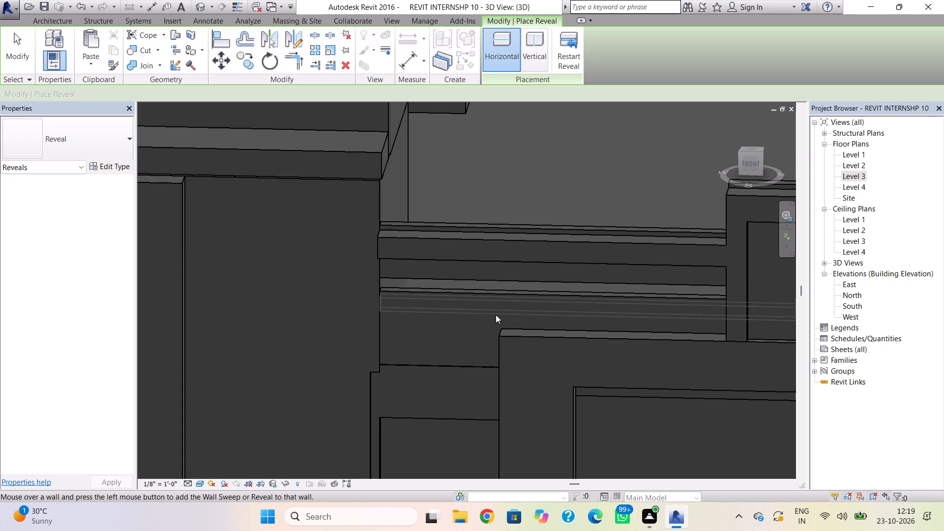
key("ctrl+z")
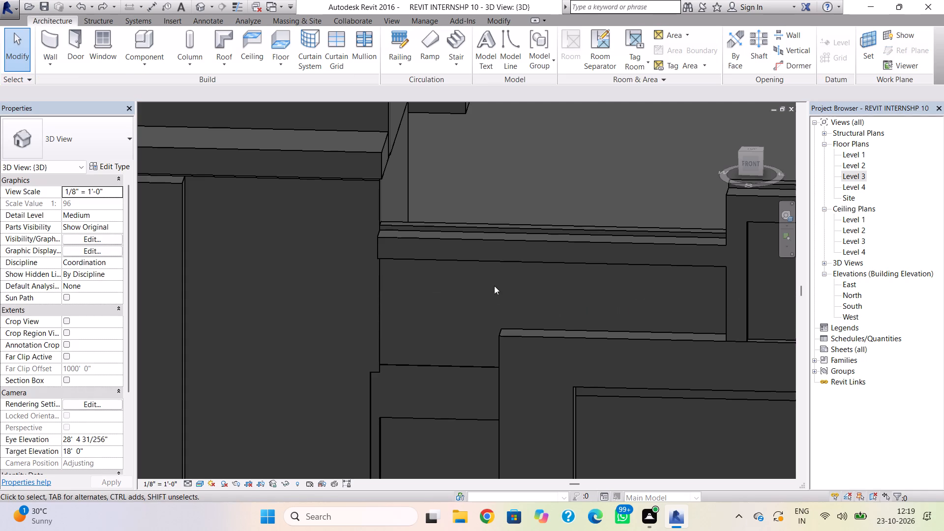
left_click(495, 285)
Place a horizontal reveal on the front upper wall just below the parapet band, about 4' 0" above Level 3.
left_click(53, 65)
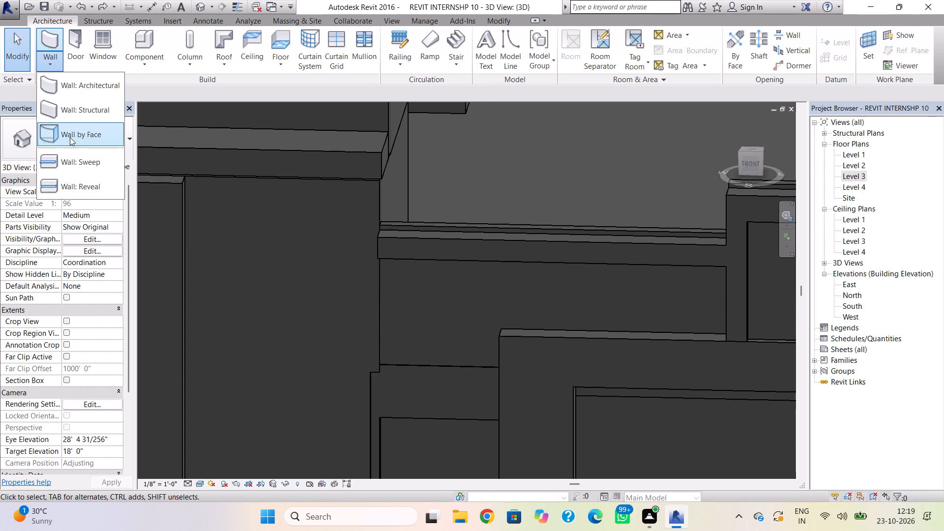
left_click(70, 192)
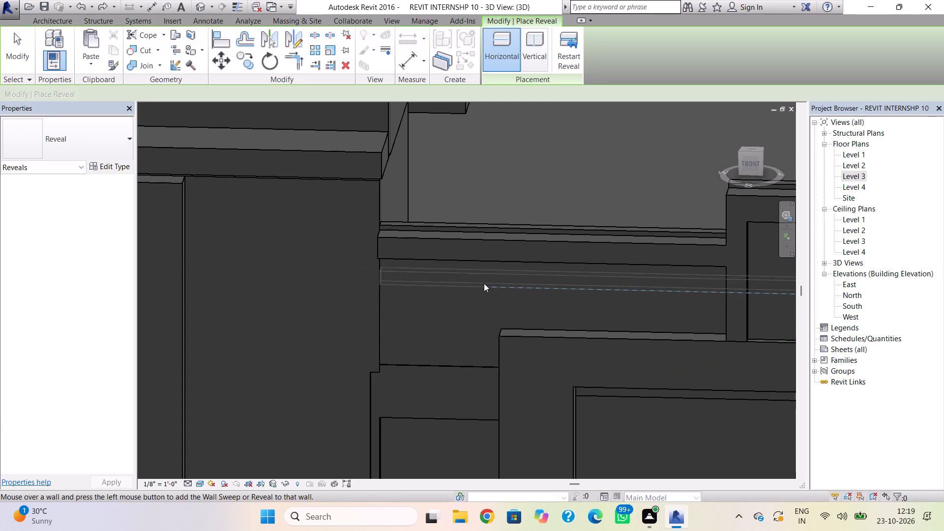
left_click(484, 283)
left_click(413, 312)
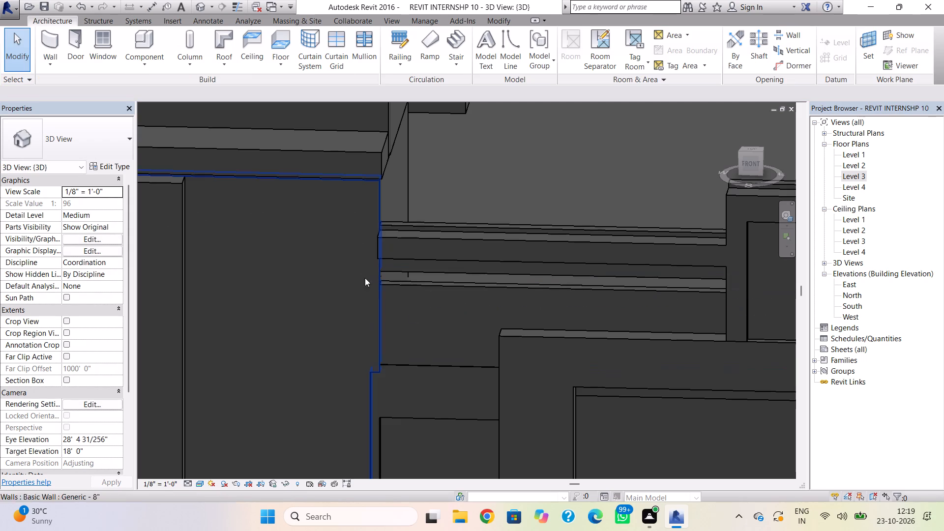
Place a second horizontal reveal on the same wall beneath the first, about 3' 3" above Level 3.
left_click(59, 66)
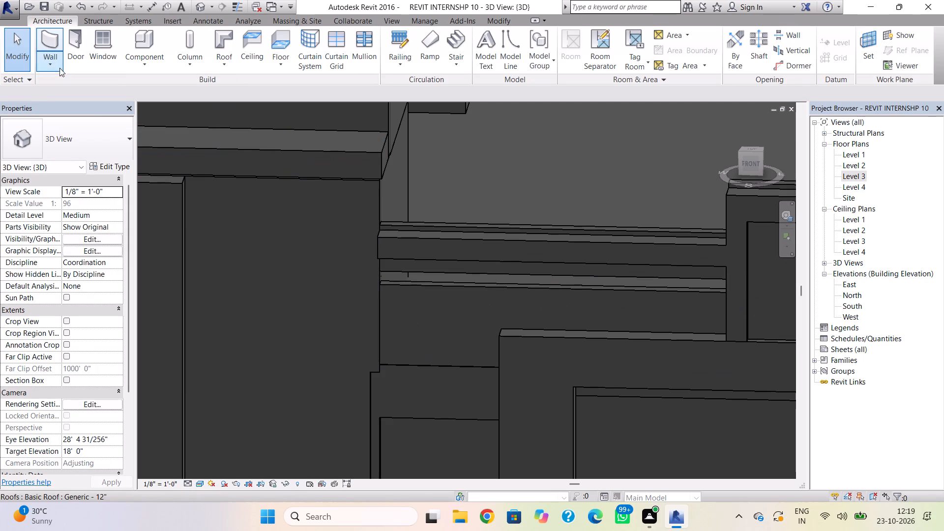
left_click(73, 180)
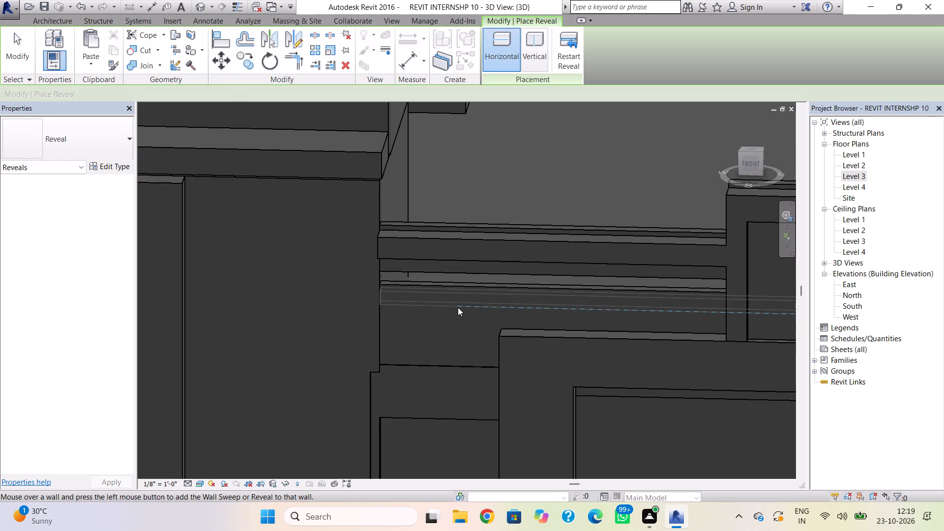
left_click(444, 308)
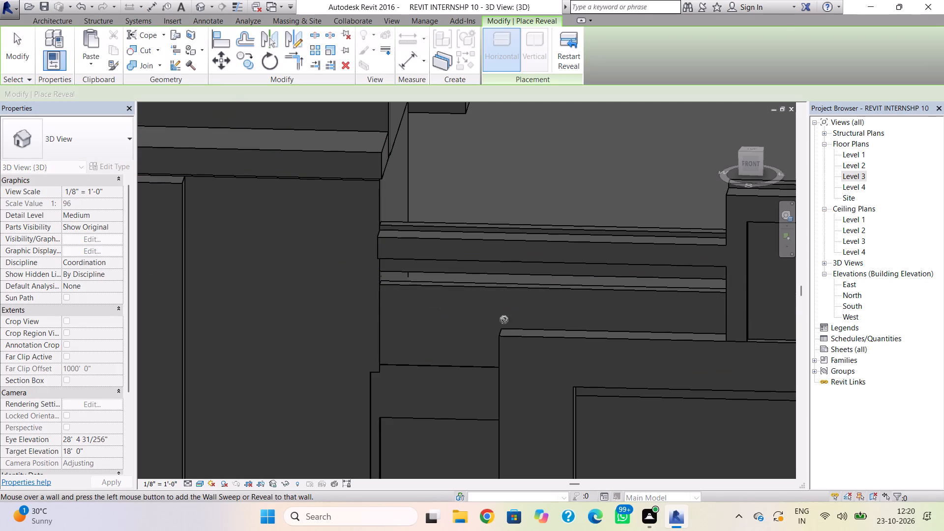
left_click(548, 321)
scroll(486, 355, "down", 3)
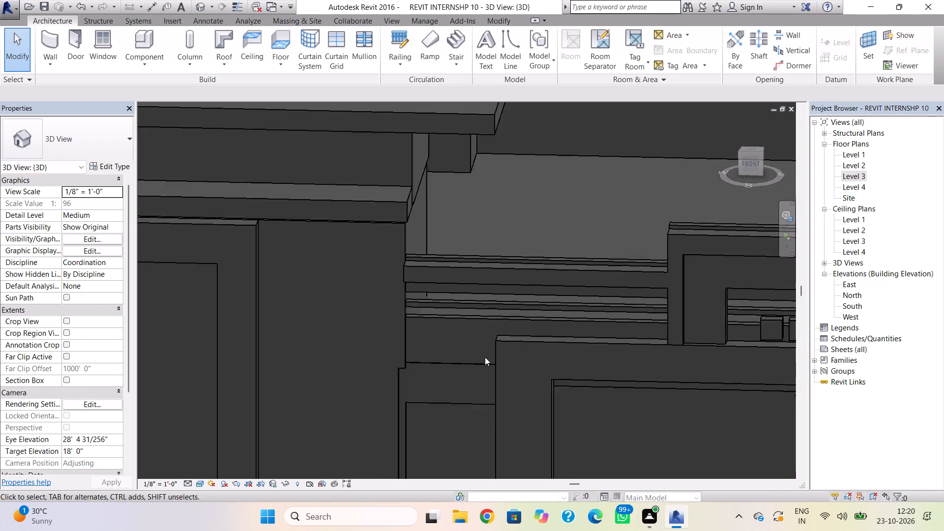
key("Escape")
scroll(537, 340, "down", 1)
key("Escape")
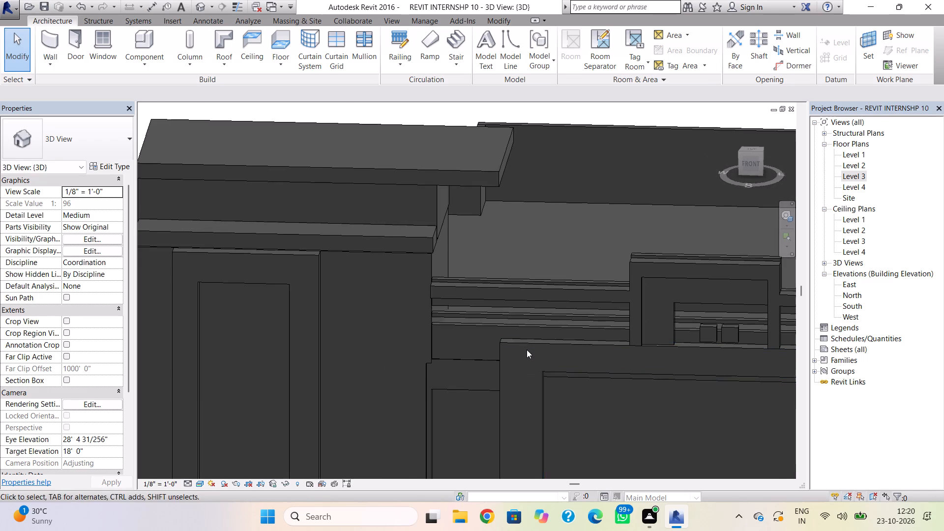
Shorten the lower reveal from its far end to about 8' 6", so it stops before the raised parapet frame.
scroll(521, 348, "down", 2)
middle_click_drag(516, 350, 421, 372)
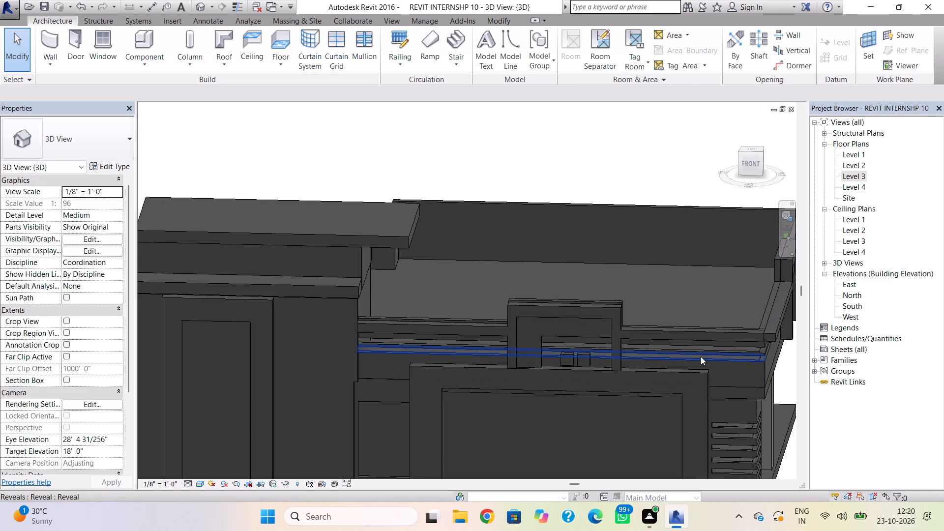
key("Escape")
right_click_drag(835, 375, 813, 376, "shift")
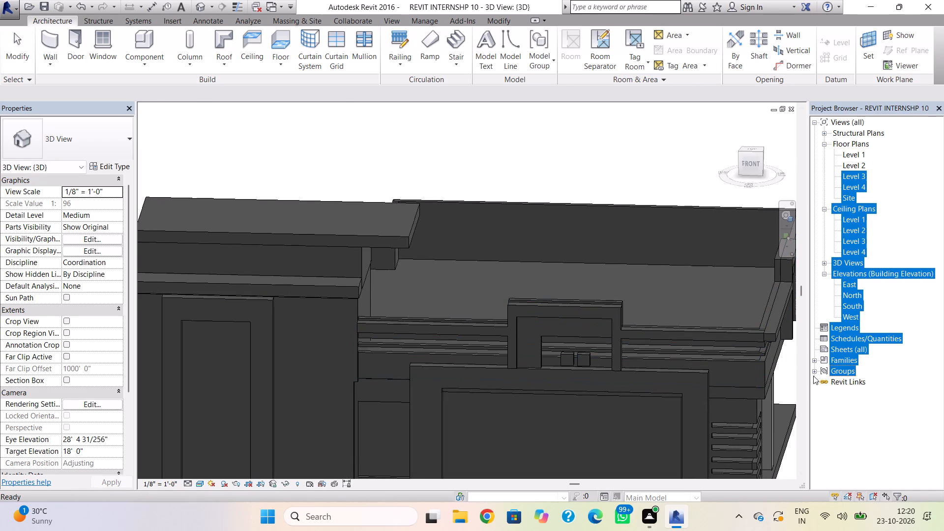
right_click_drag(813, 376, 732, 356, "shift")
key("Escape")
left_click(916, 424)
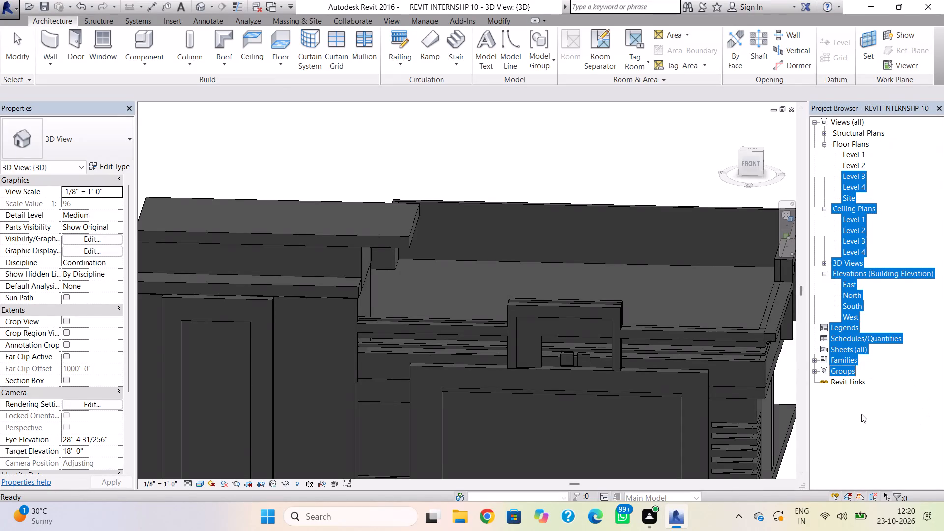
left_click(678, 181)
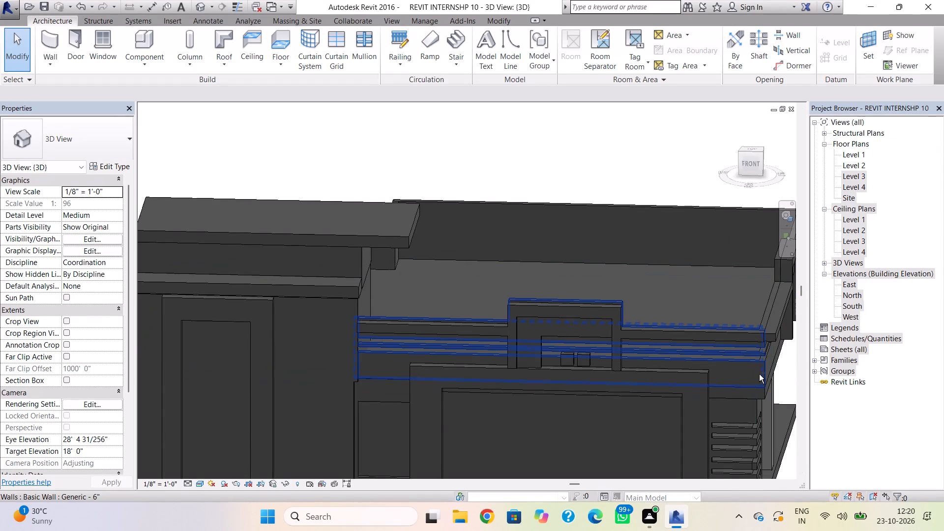
right_click_drag(751, 374, 679, 332, "shift")
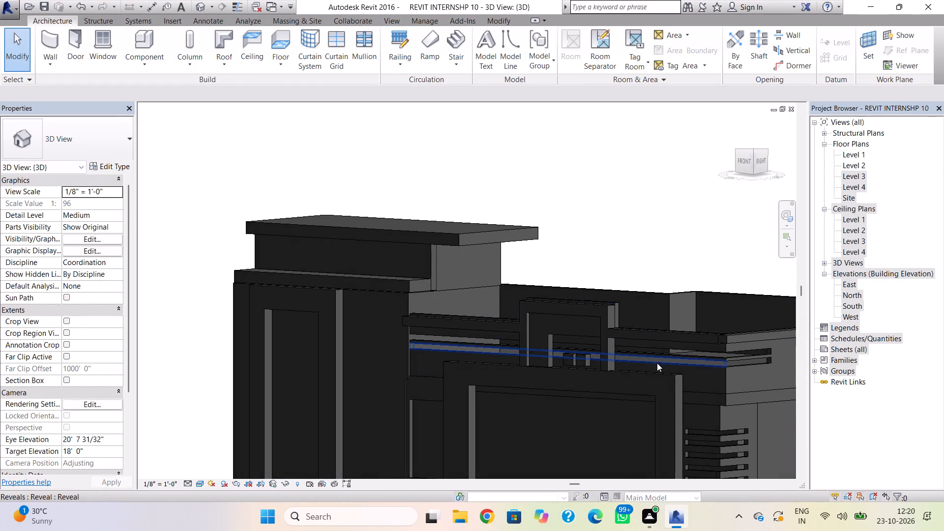
left_click(467, 351)
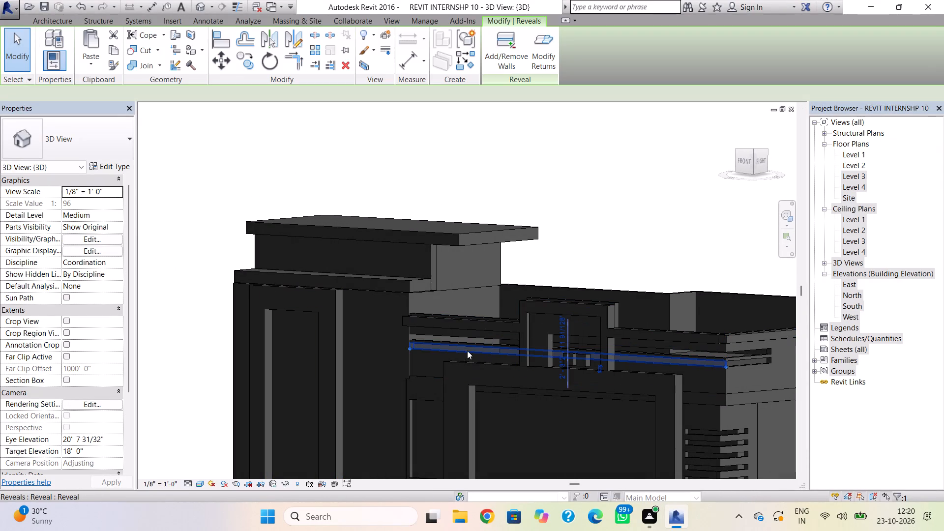
left_click_drag(724, 370, 631, 366)
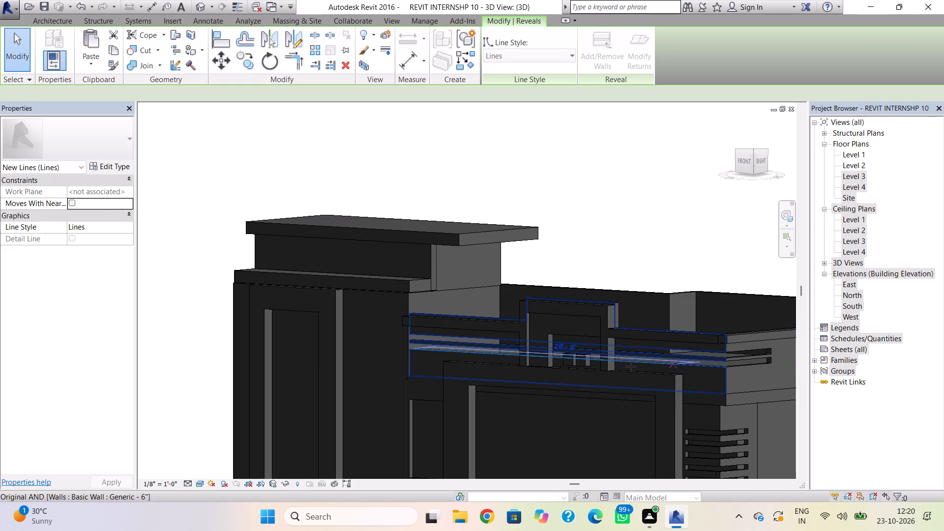
left_click_drag(631, 366, 483, 354)
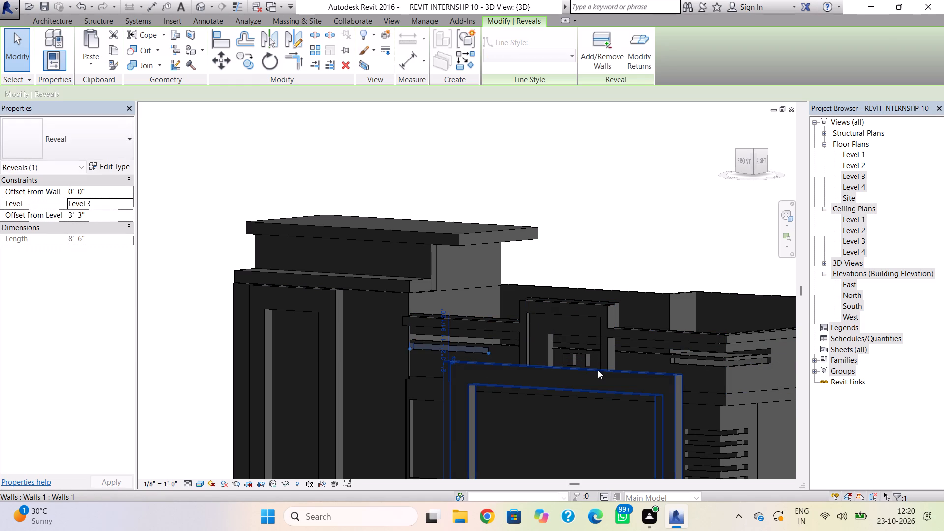
right_click_drag(453, 361, 490, 362)
key("Escape")
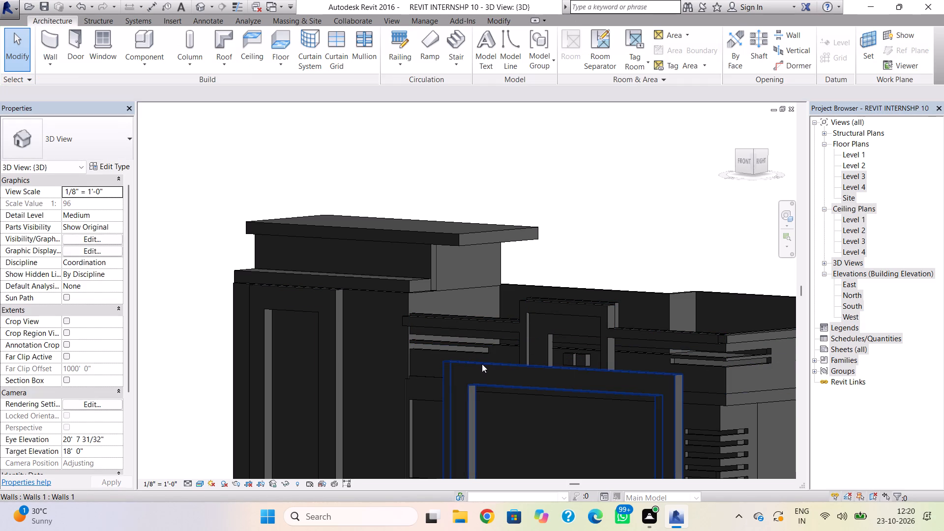
Shorten the upper reveal from its far end to about 6' 8", keeping its start beside the tall block.
right_click_drag(483, 364, 613, 377, "shift")
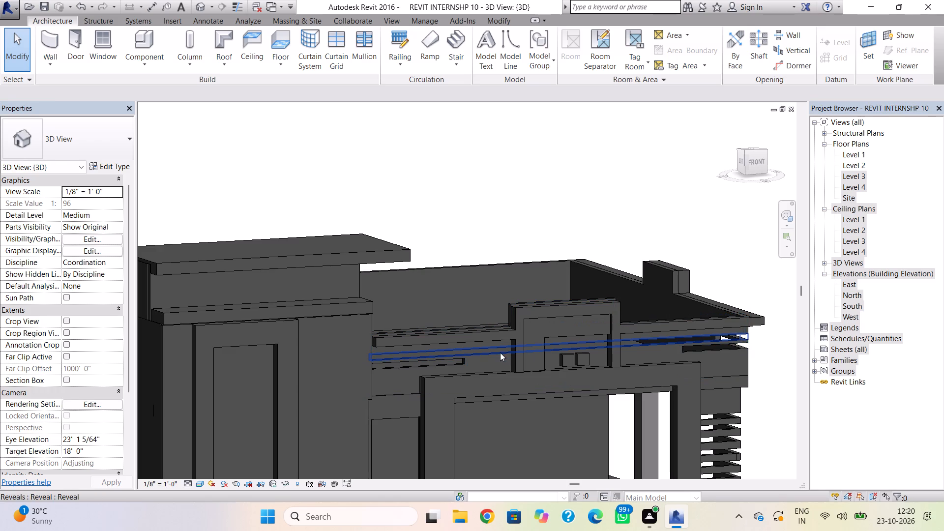
left_click(499, 349)
left_click_drag(750, 340, 735, 341)
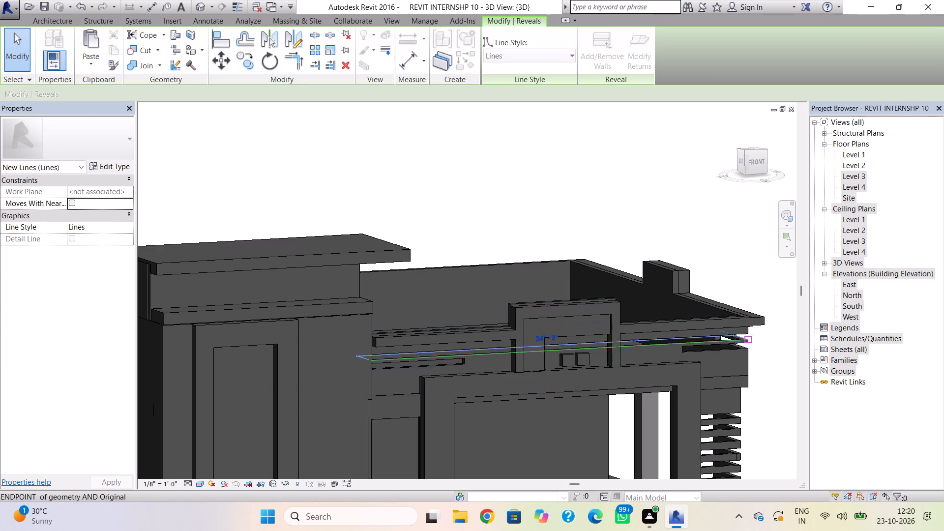
left_click_drag(735, 341, 443, 354)
scroll(466, 374, "up", 8)
middle_click_drag(448, 347, 495, 324)
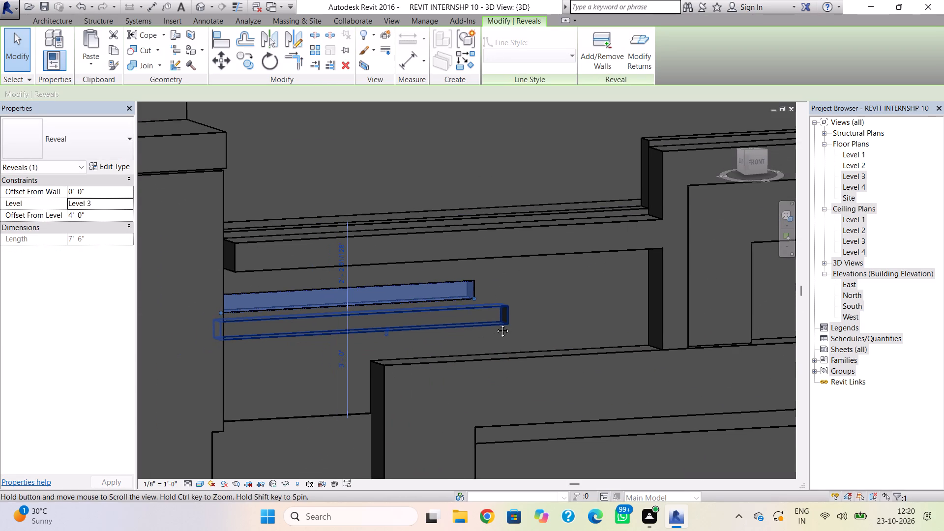
middle_click_drag(495, 324, 491, 324)
right_click_drag(492, 319, 468, 326, "shift")
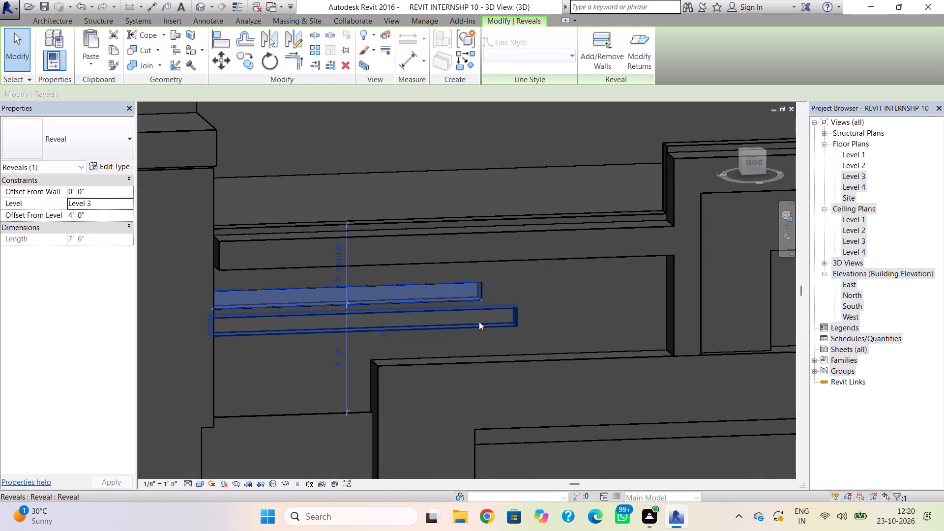
left_click_drag(480, 302, 453, 303)
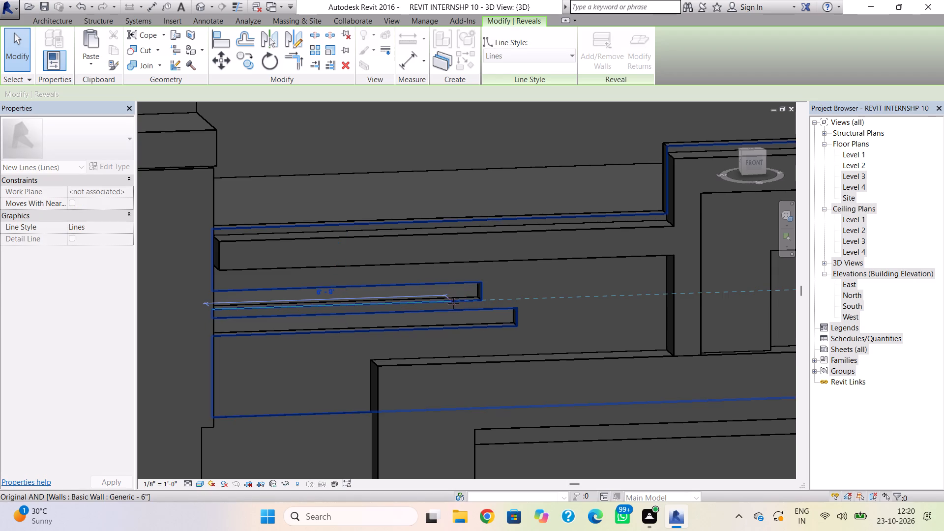
left_click(517, 326)
key("Escape")
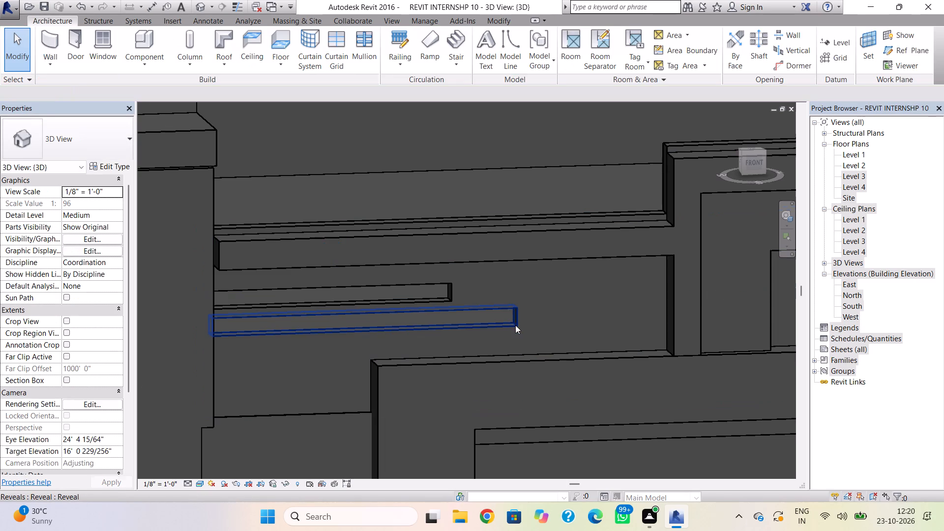
Shorten the lower reveal further to about 6' 10", roughly in line with the upper reveal's end.
left_click(515, 324)
left_click_drag(515, 325, 458, 324)
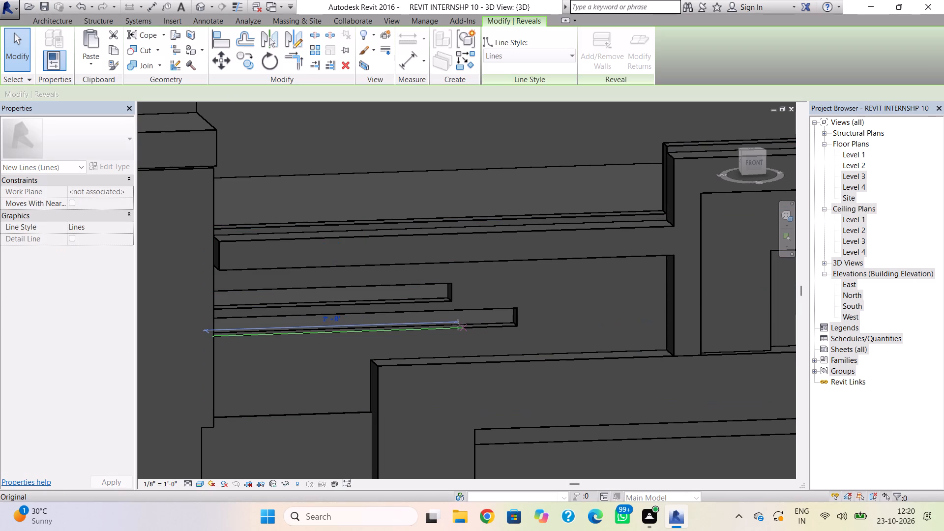
left_click_drag(458, 324, 452, 324)
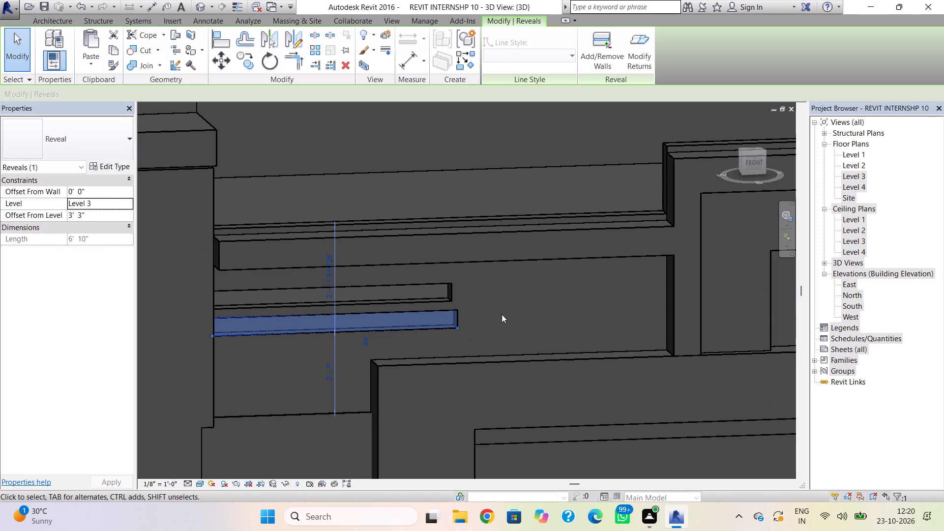
Examine the paired short reveals and the surrounding upper facade in a nearly frontal 3D view.
left_click(759, 157)
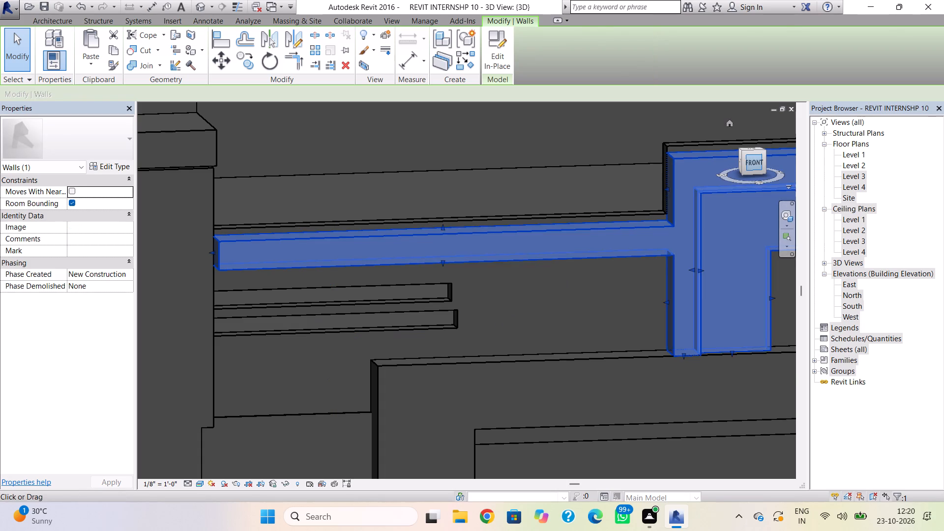
key("Escape")
key("Escape")
middle_click_drag(696, 228, 638, 422)
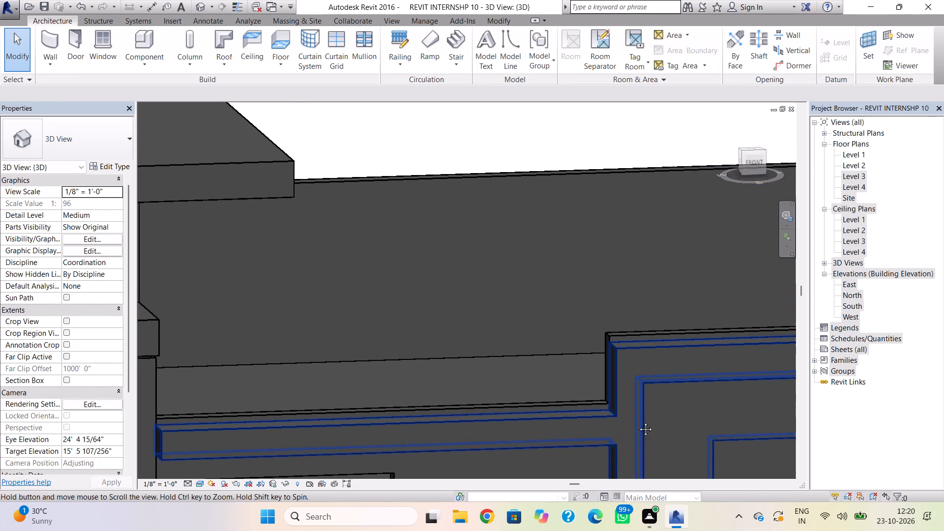
middle_click_drag(638, 422, 638, 422)
middle_click_drag(676, 342, 679, 377)
triple_click(757, 166)
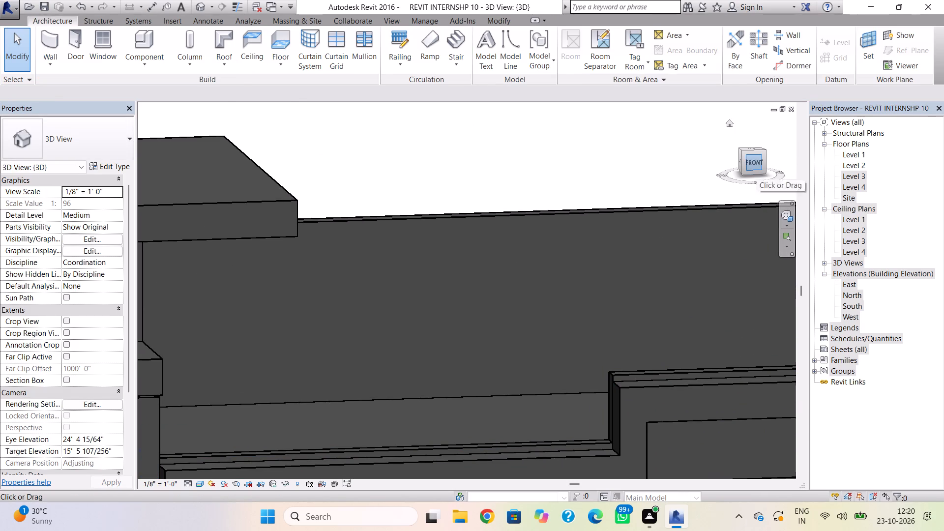
double_click(757, 166)
left_click(757, 166)
scroll(539, 322, "down", 4)
middle_click_drag(555, 313, 589, 245)
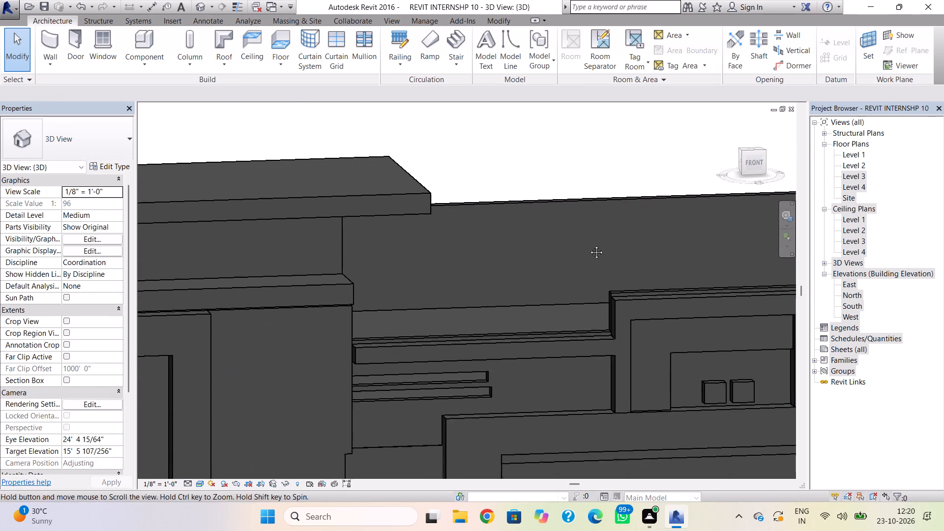
middle_click_drag(589, 245, 592, 240)
right_click_drag(623, 298, 587, 272, "shift")
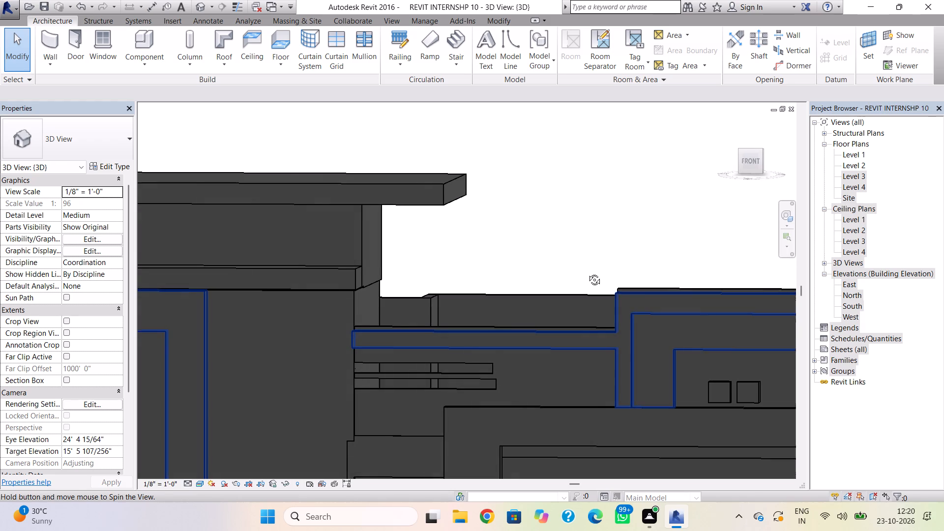
right_click_drag(587, 272, 587, 270, "shift")
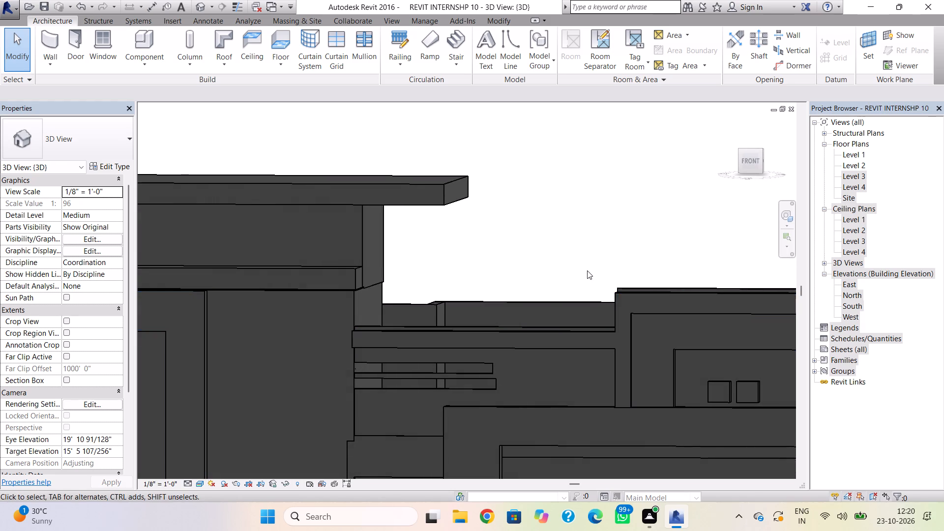
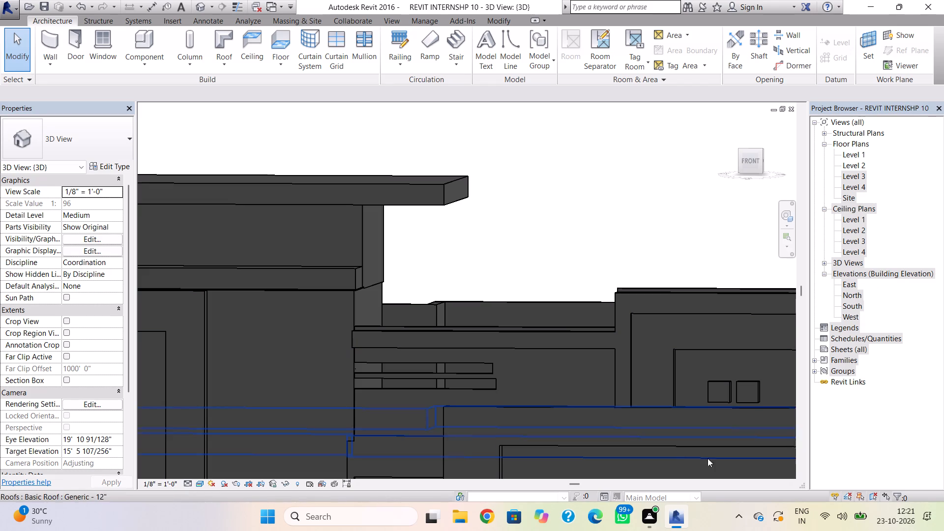
Adjust the far end of the lower reveal beside the tall block until it lines up with the upper reveal's end.
left_click(499, 383)
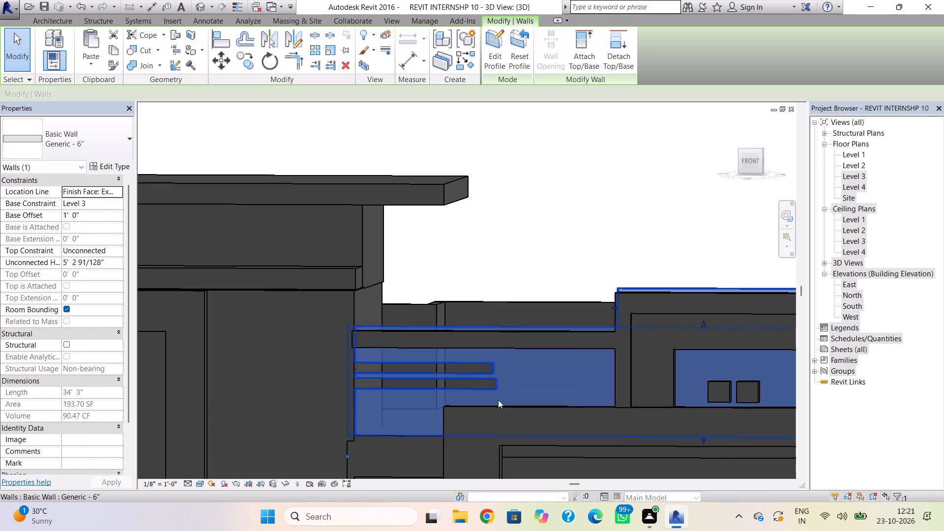
key("Escape")
left_click(489, 385)
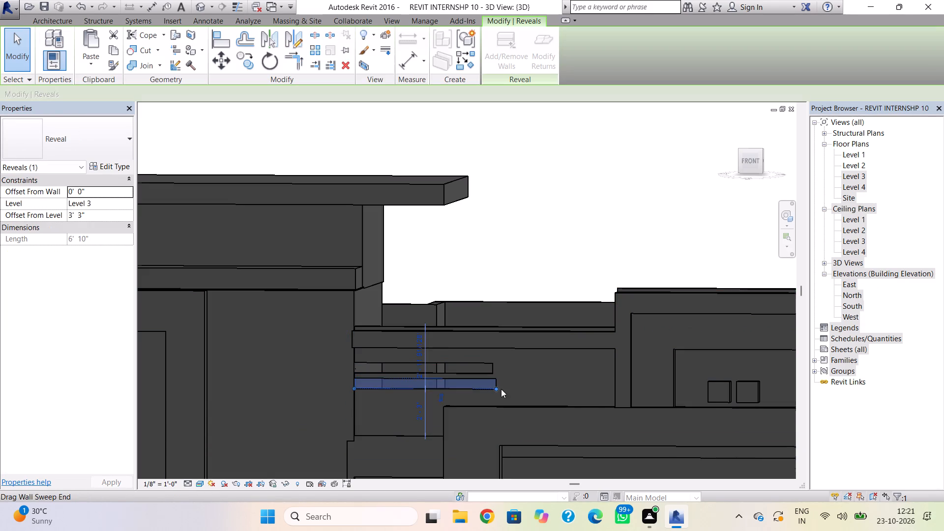
scroll(501, 389, "up", 5)
left_click_drag(494, 388, 488, 389)
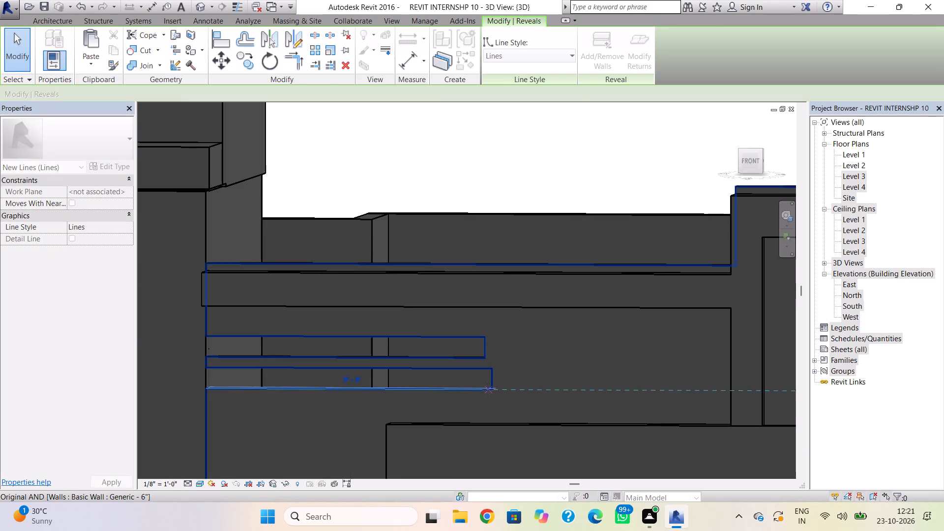
left_click_drag(488, 389, 483, 389)
scroll(481, 389, "up", 5)
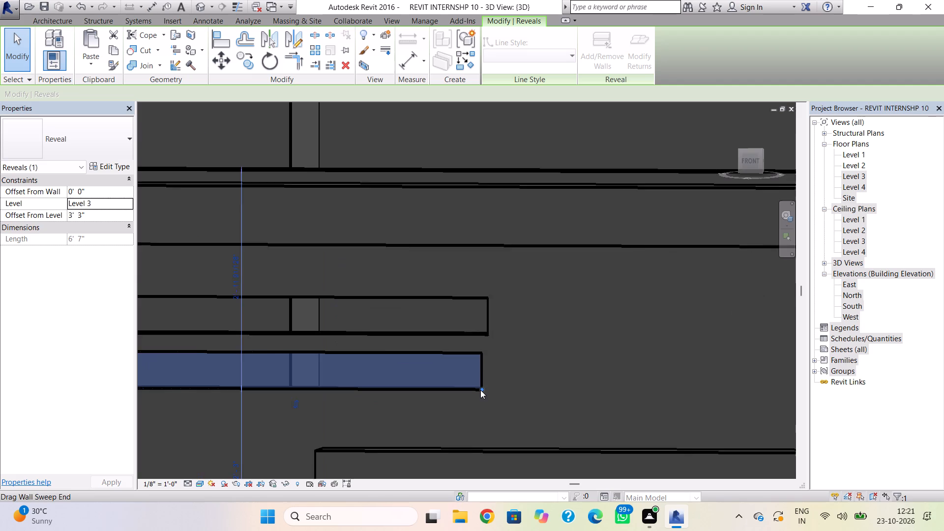
left_click_drag(481, 389, 491, 390)
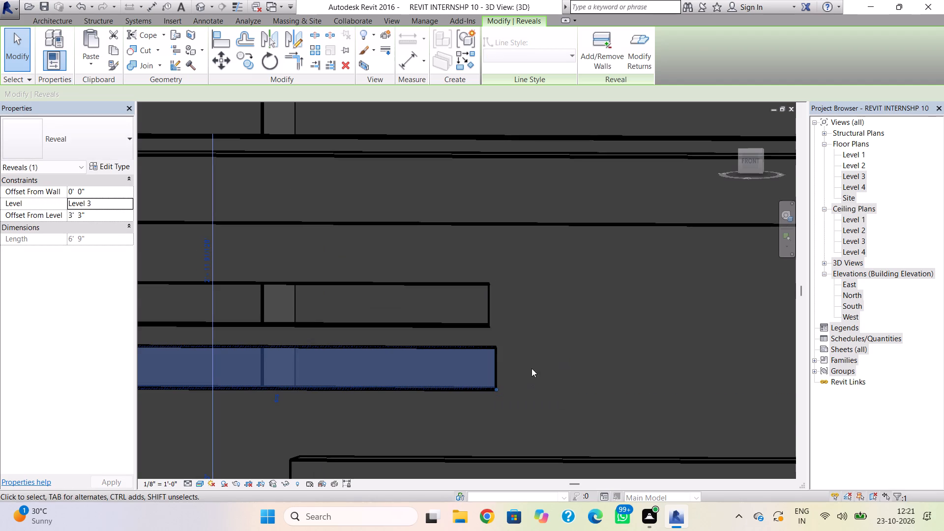
scroll(501, 387, "up", 5)
left_click_drag(491, 390, 482, 390)
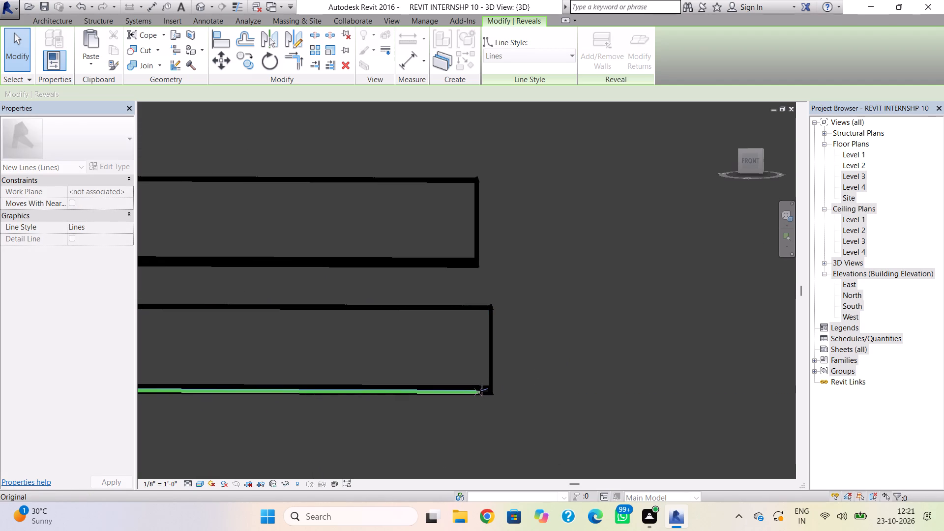
left_click_drag(482, 390, 479, 391)
left_click(539, 358)
Raise the top face of the projecting parapet band beside the tall block flush with the wall top behind it.
scroll(548, 413, "down", 3)
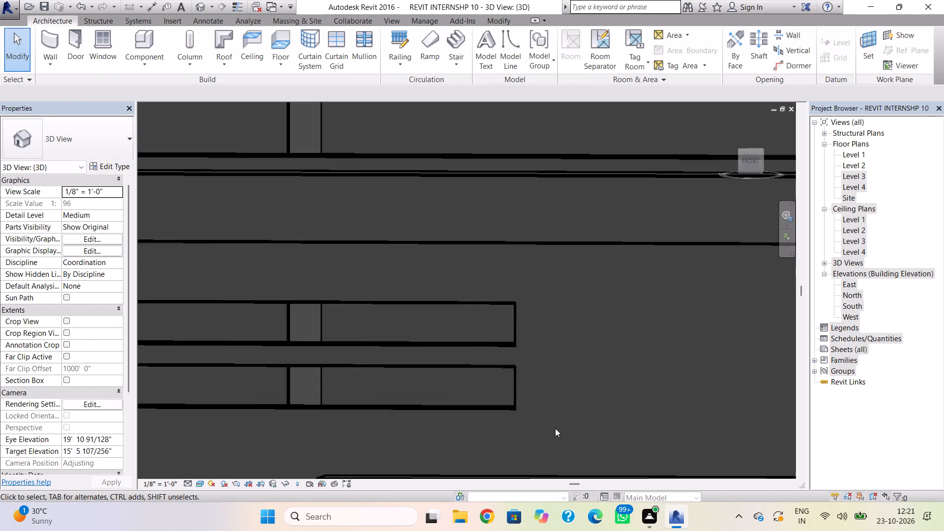
scroll(555, 428, "down", 7)
right_click_drag(608, 351, 586, 375, "shift")
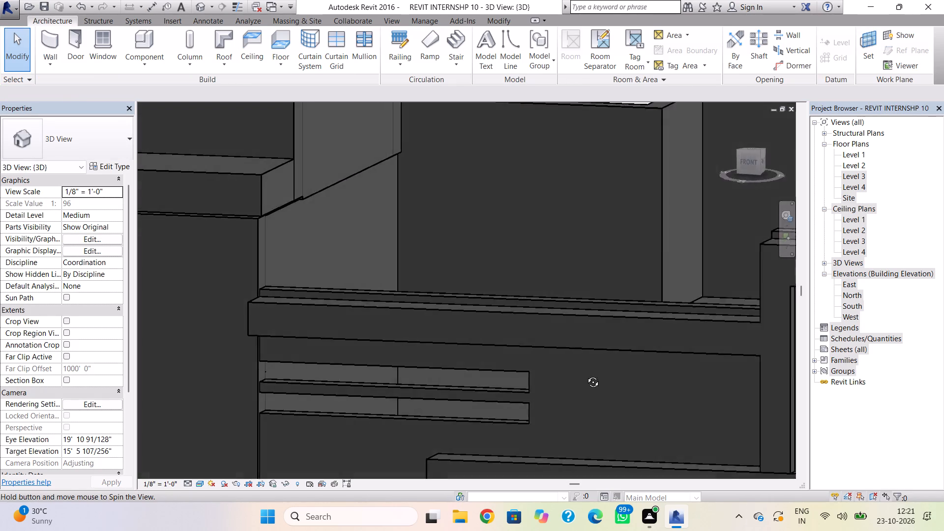
right_click_drag(586, 375, 556, 396, "shift")
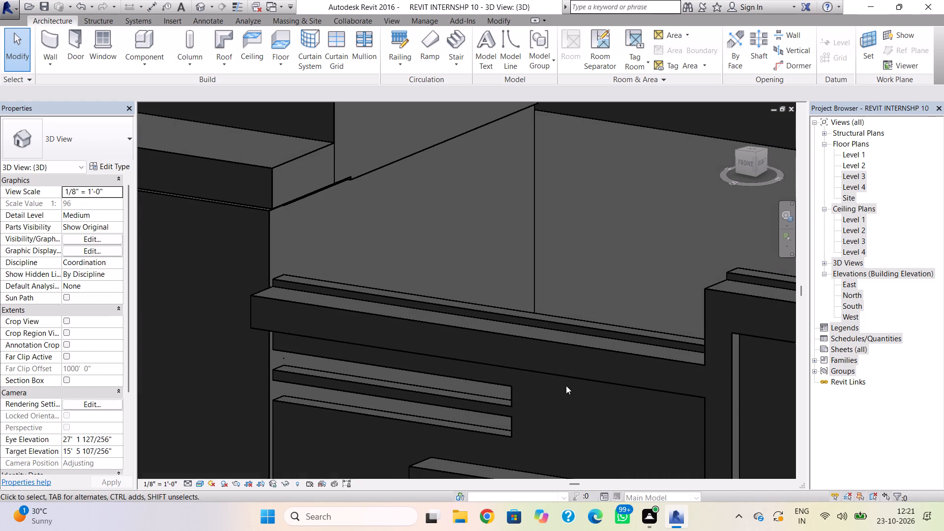
left_click(586, 343)
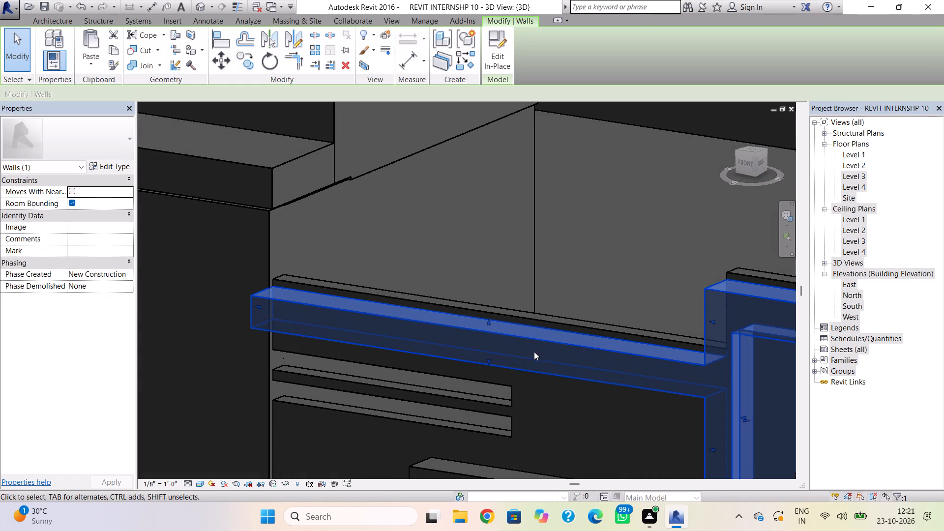
left_click_drag(487, 321, 487, 314)
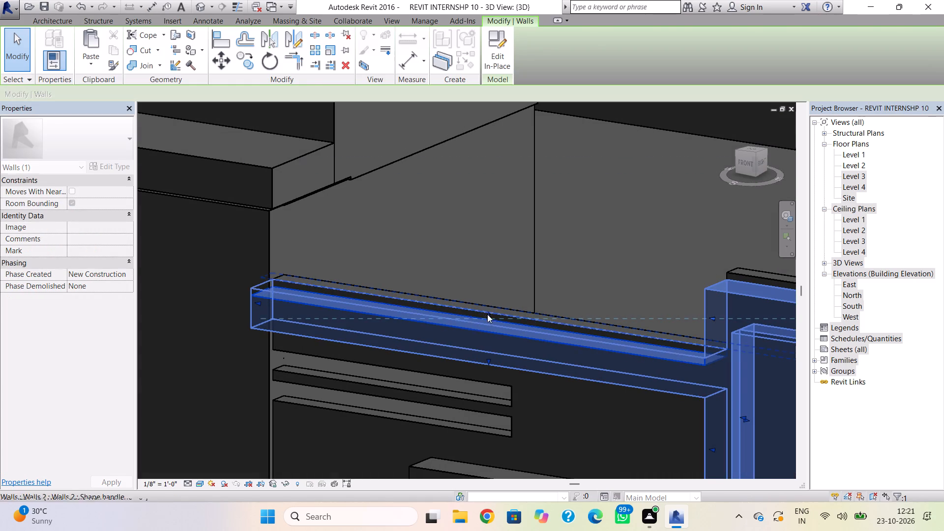
left_click(550, 264)
Raise the top face of the raised parapet frame flush with the top of the stepped wall behind it.
middle_click_drag(645, 305, 416, 347)
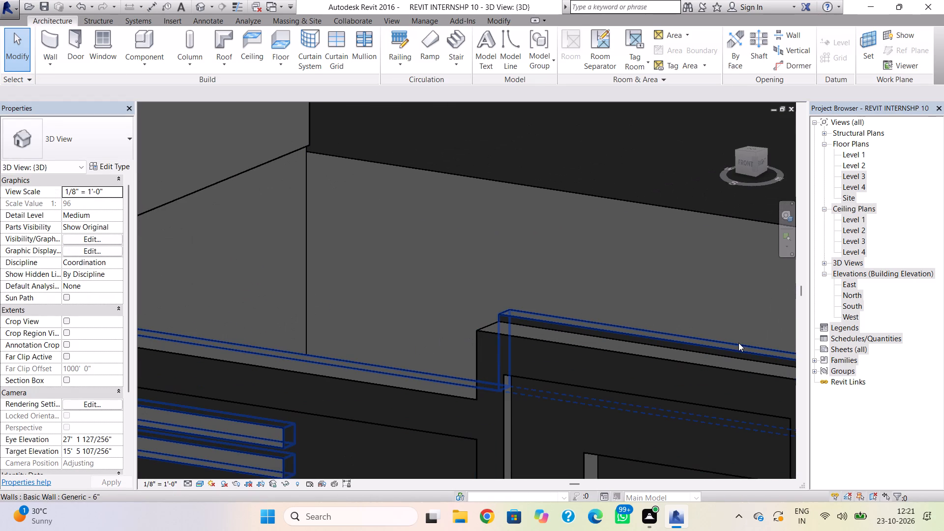
scroll(611, 282, "down", 2)
middle_click_drag(612, 284, 464, 306)
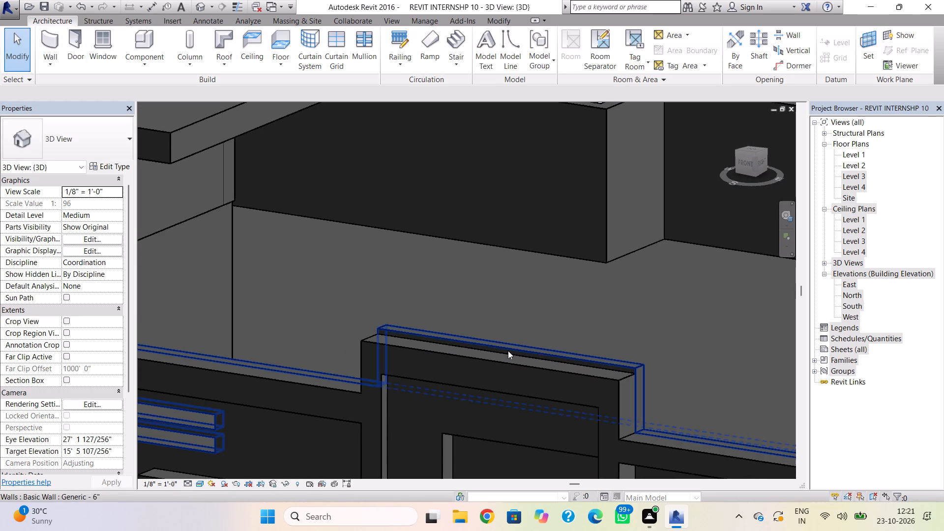
left_click(503, 362)
left_click_drag(496, 353, 496, 347)
left_click(539, 312)
Raise the top face of the front parapet band between the raised frame and the corner flush with the wall top.
scroll(668, 366, "down", 1)
middle_click_drag(664, 363, 557, 298)
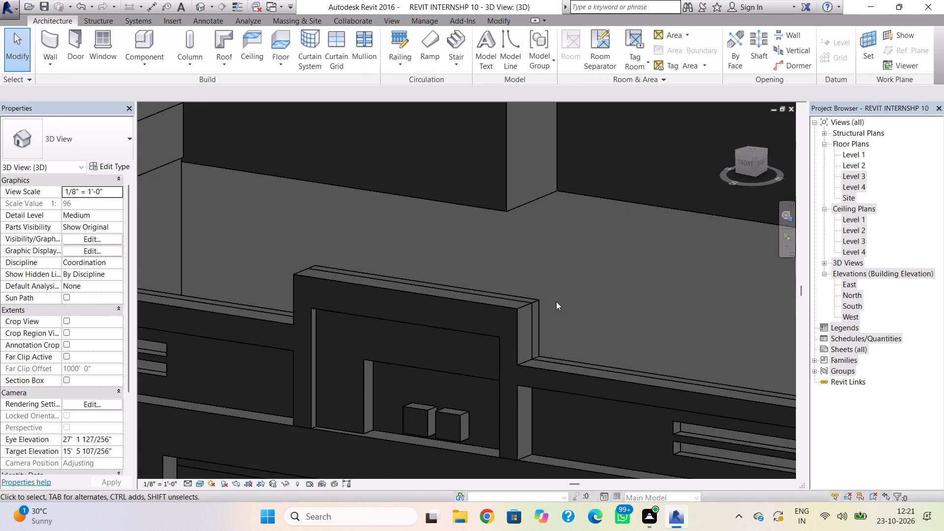
scroll(626, 385, "down", 1)
middle_click_drag(619, 382, 485, 359)
left_click(499, 360)
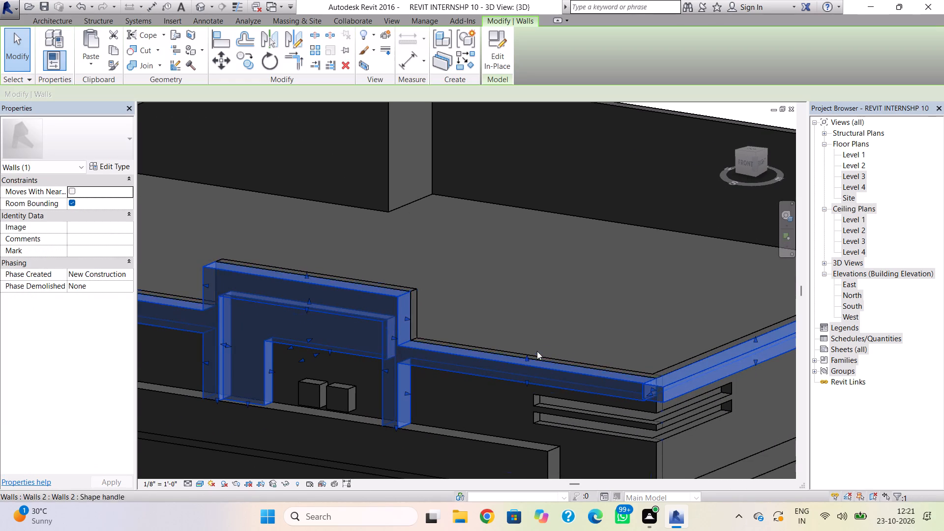
scroll(528, 360, "up", 4)
left_click(526, 358)
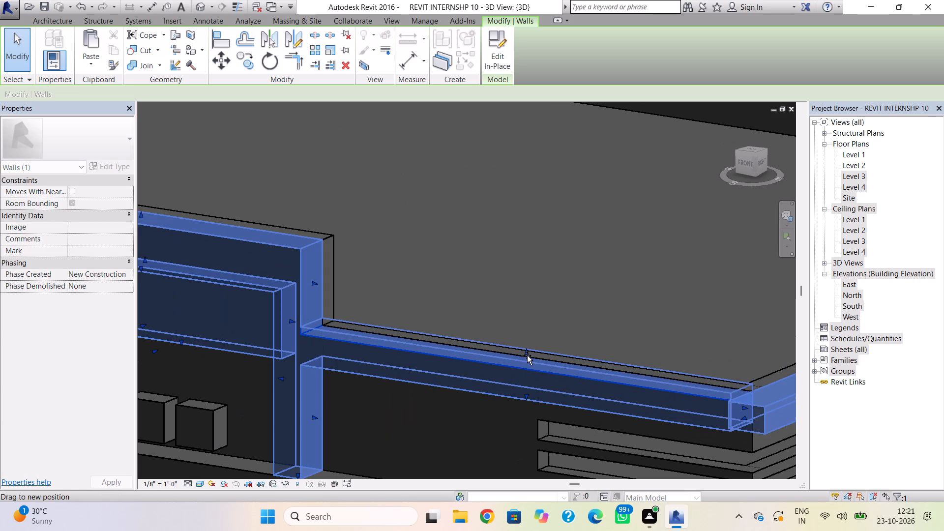
left_click(619, 319)
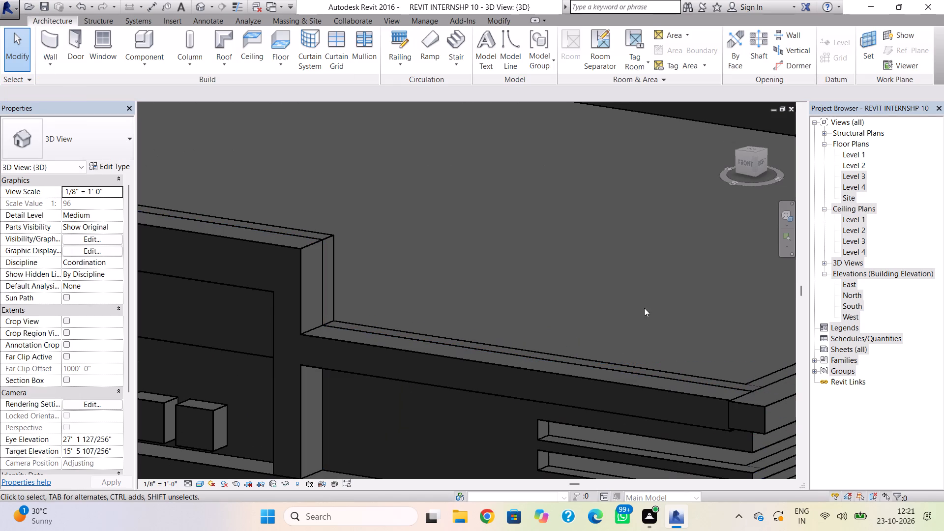
Examine the parapet band around the front-right corner, the side frame and the upper facade in 3D.
scroll(648, 306, "down", 1)
middle_click_drag(648, 308, 471, 313)
left_click(601, 385)
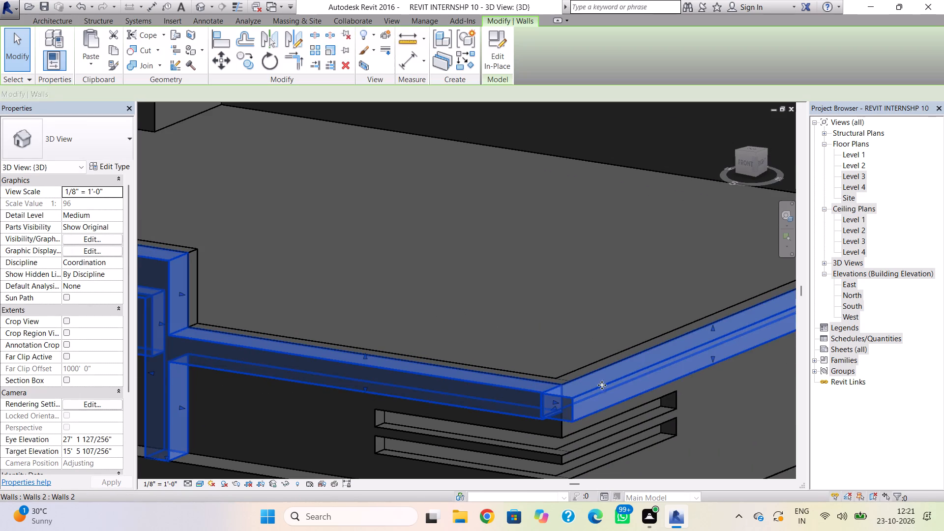
scroll(655, 352, "down", 2)
middle_click_drag(544, 330, 501, 322)
key("Escape")
scroll(593, 354, "down", 2)
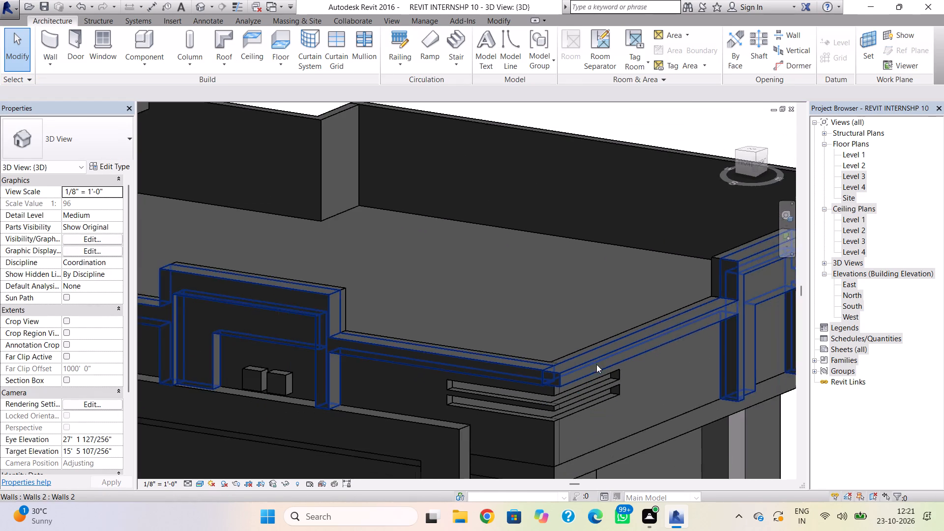
middle_click_drag(596, 364, 445, 350)
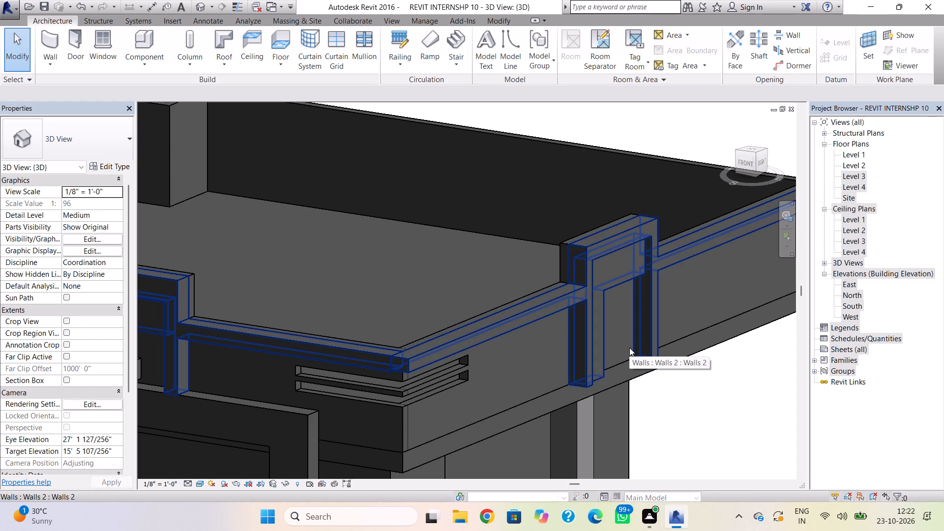
scroll(242, 198, "down", 5)
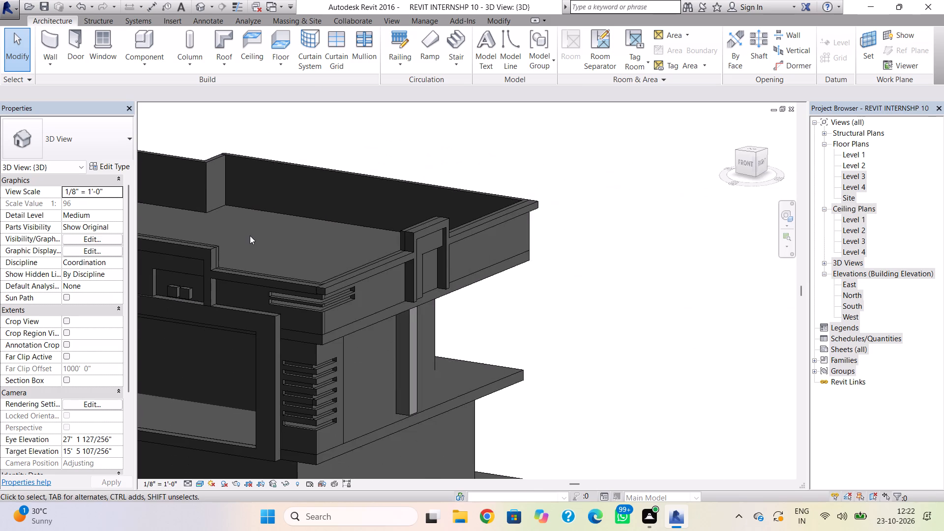
middle_click_drag(273, 250, 427, 246)
scroll(329, 338, "up", 3)
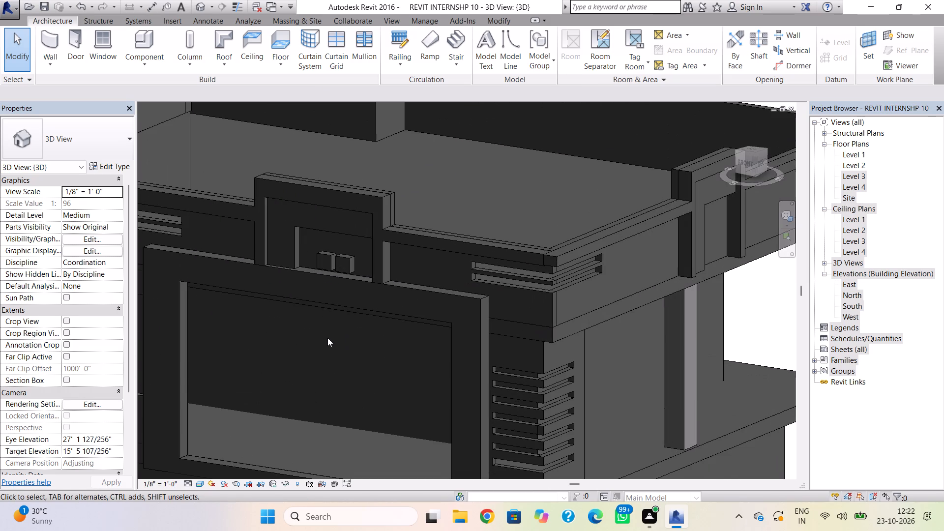
right_click_drag(322, 344, 371, 288, "shift")
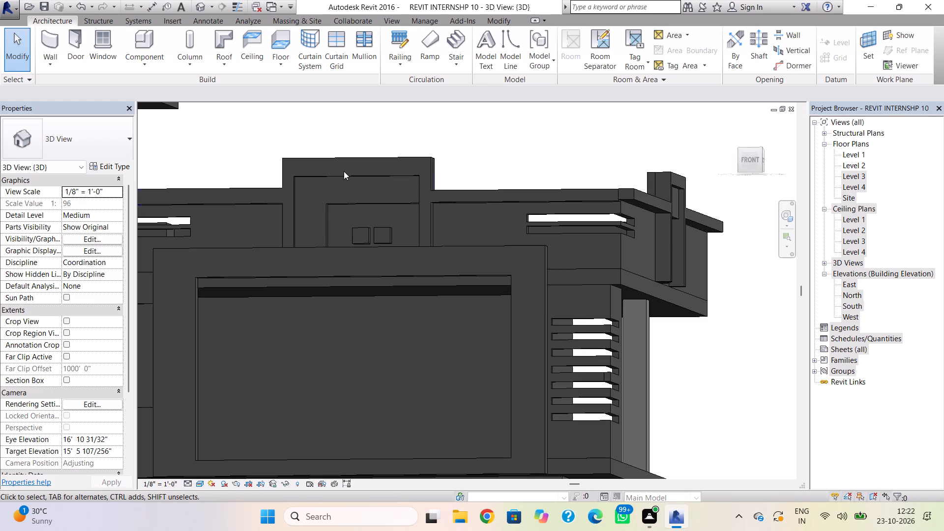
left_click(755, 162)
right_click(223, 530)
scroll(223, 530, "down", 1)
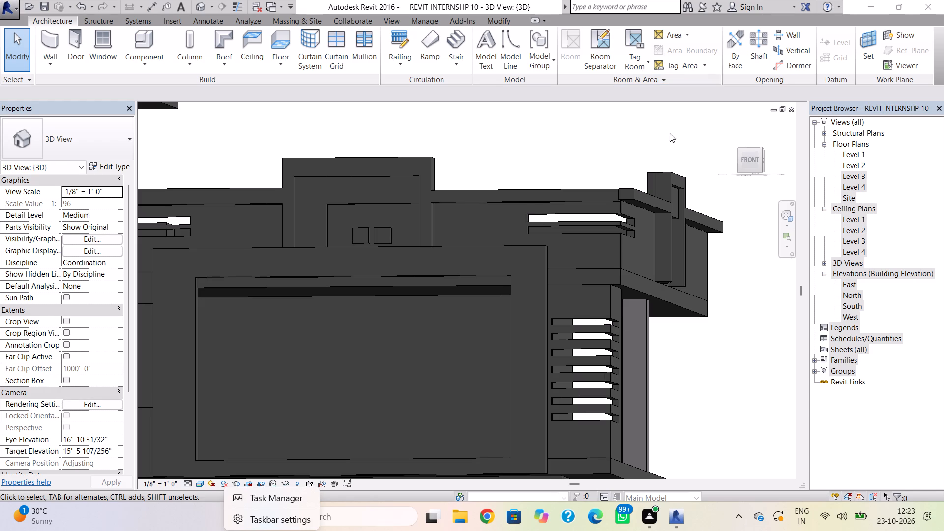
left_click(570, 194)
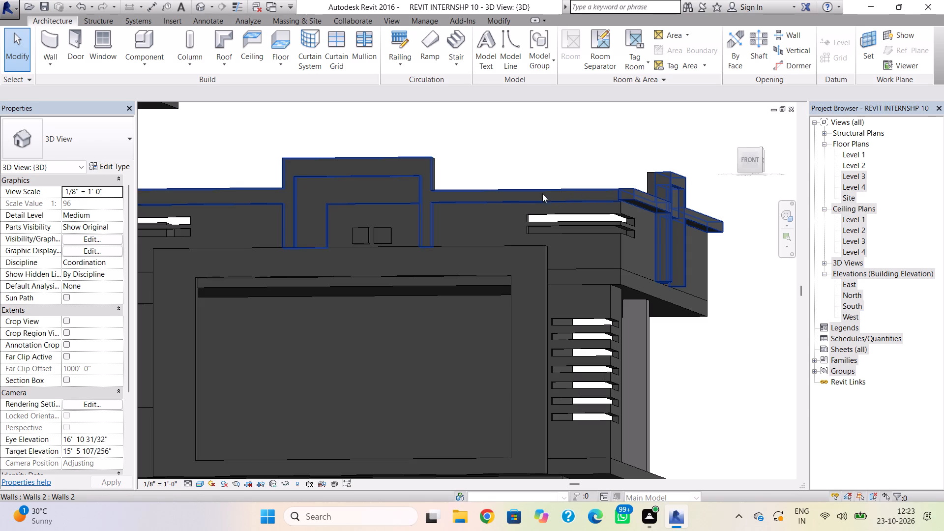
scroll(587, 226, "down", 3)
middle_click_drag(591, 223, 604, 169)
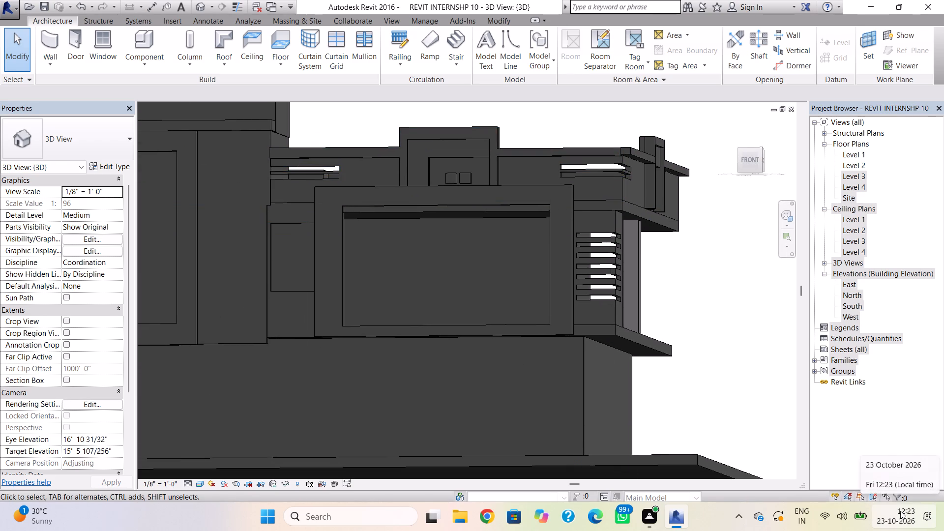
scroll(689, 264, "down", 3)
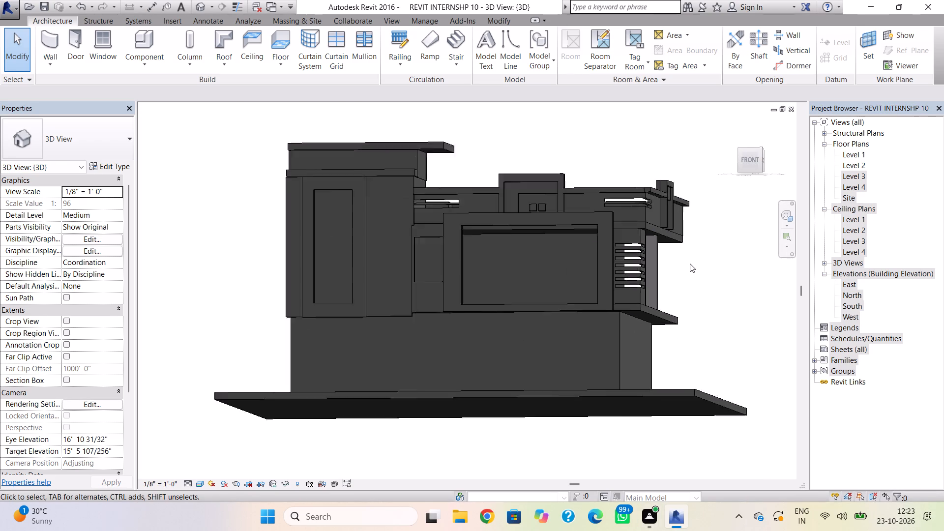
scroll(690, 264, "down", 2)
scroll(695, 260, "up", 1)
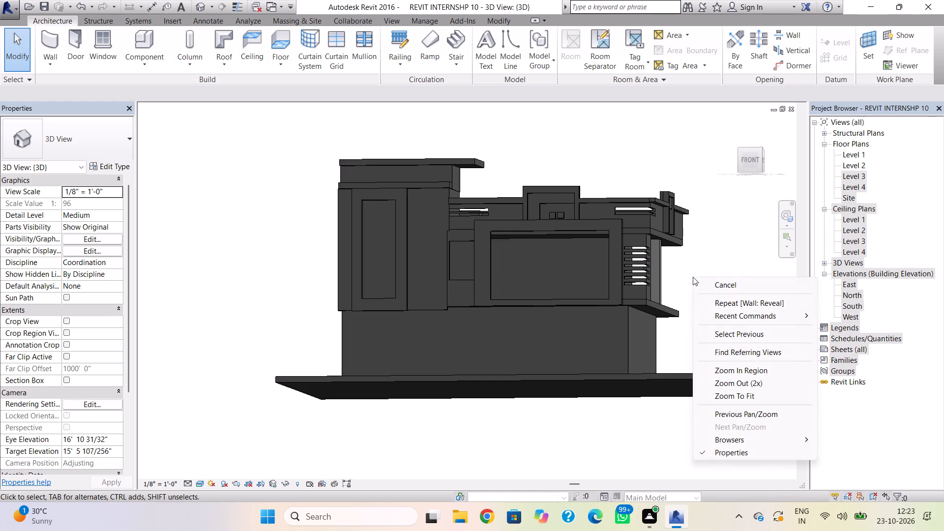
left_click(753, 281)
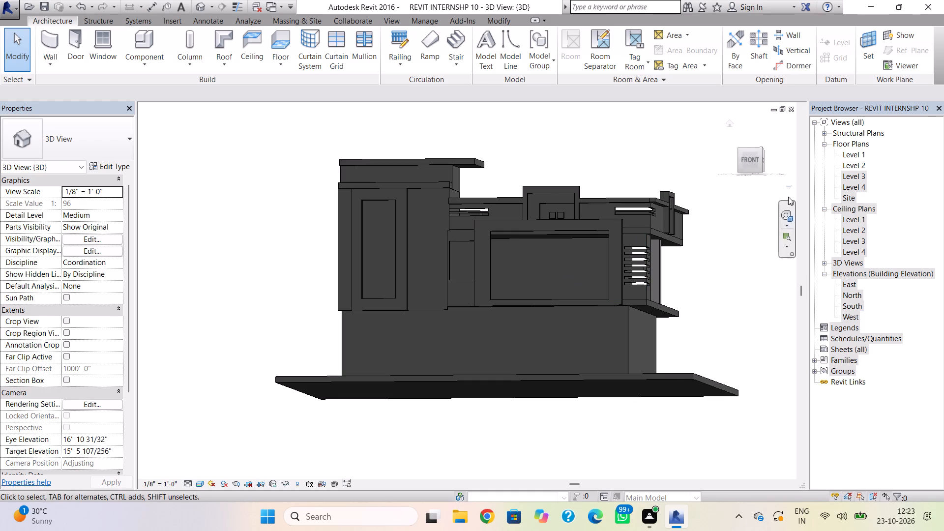
Start a new in-place model in the Walls category from the front view, accepting the suggested name.
left_click(745, 159)
scroll(570, 270, "up", 3)
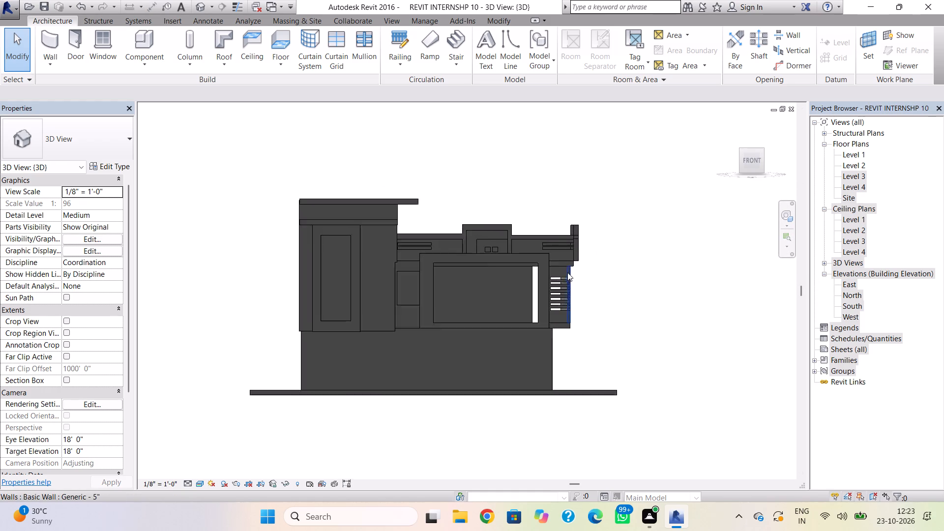
scroll(567, 272, "up", 5)
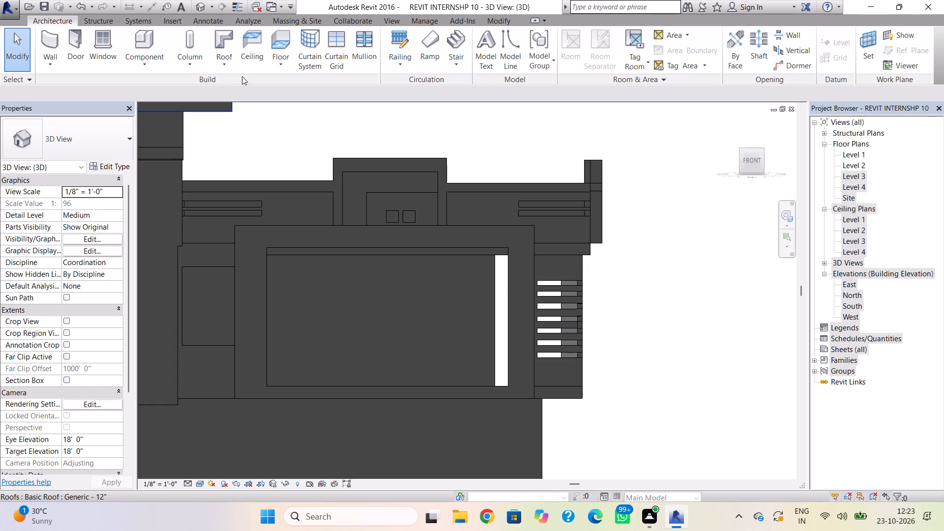
left_click(162, 69)
left_click(150, 116)
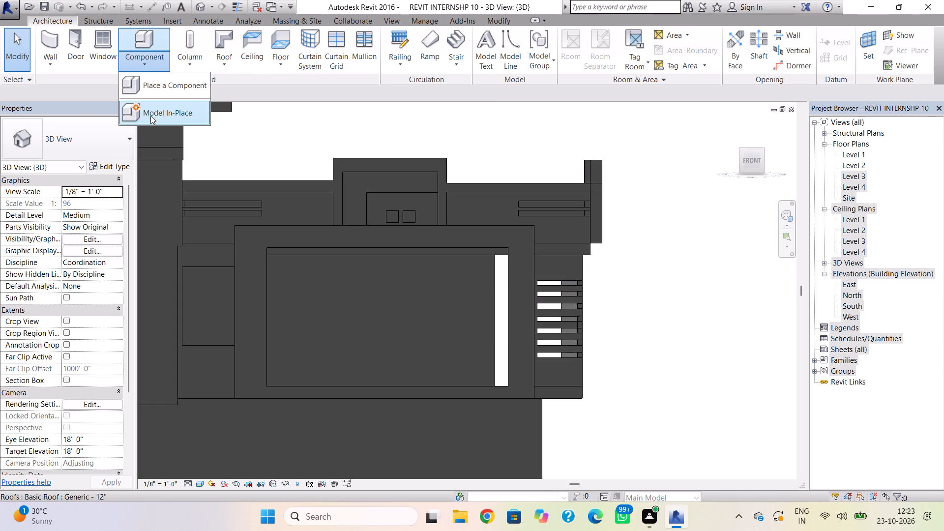
scroll(488, 182, "down", 8)
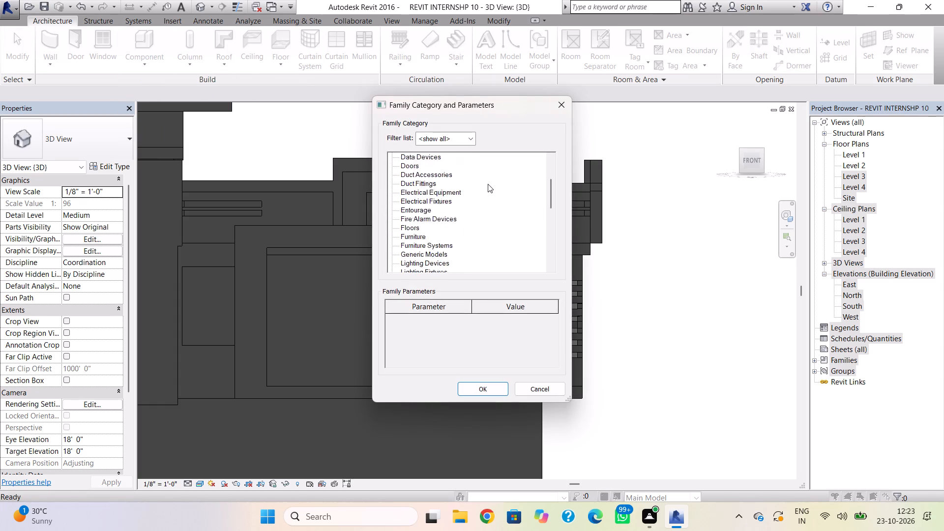
scroll(488, 184, "down", 16)
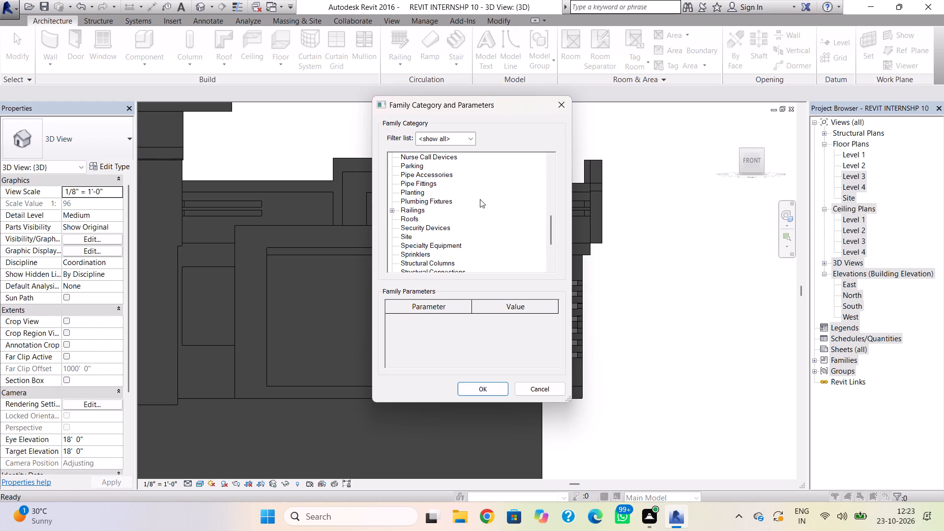
scroll(478, 198, "down", 13)
left_click(411, 257)
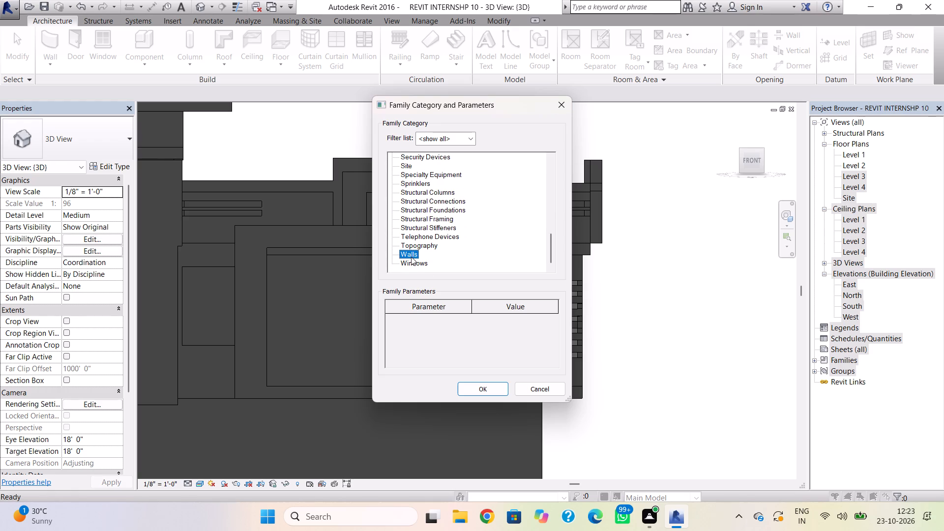
left_click(489, 389)
left_click(474, 281)
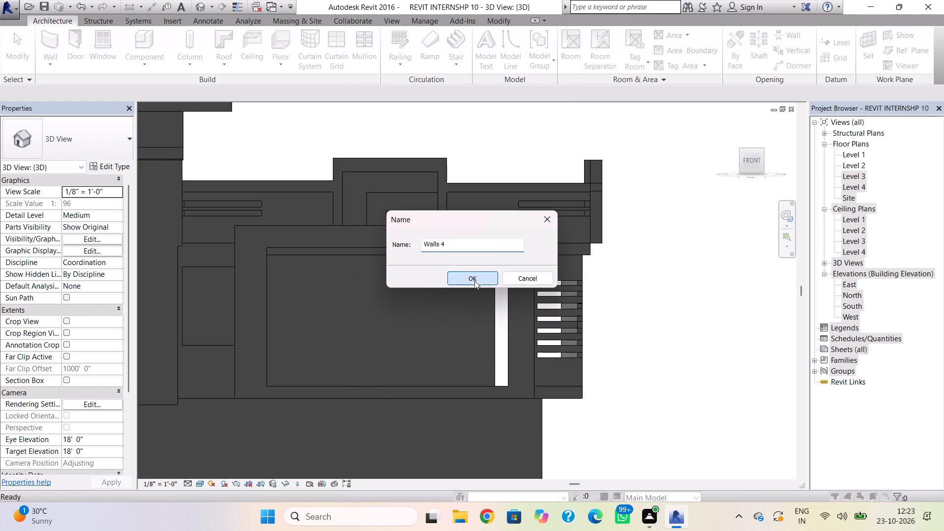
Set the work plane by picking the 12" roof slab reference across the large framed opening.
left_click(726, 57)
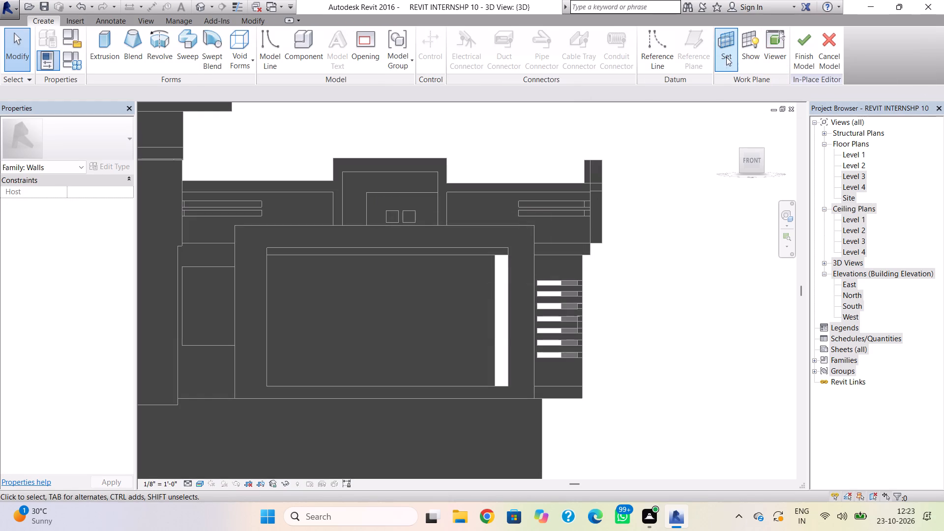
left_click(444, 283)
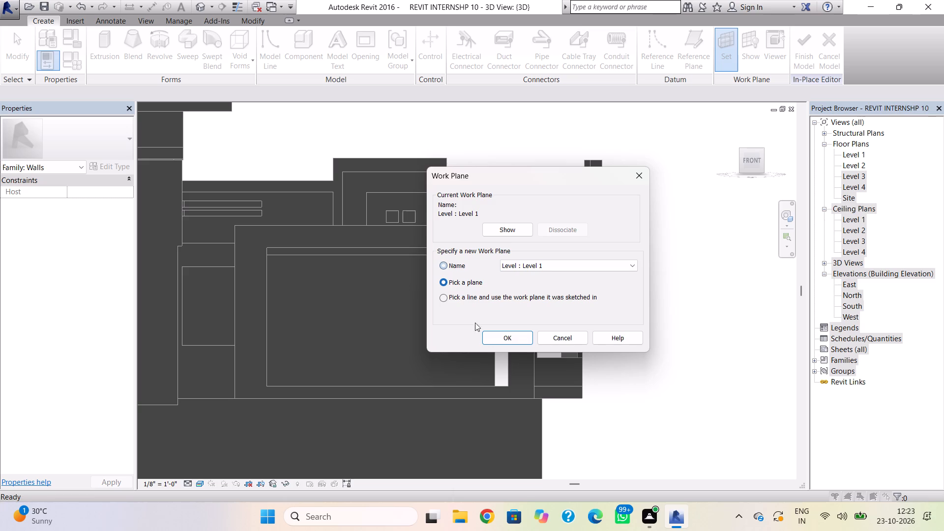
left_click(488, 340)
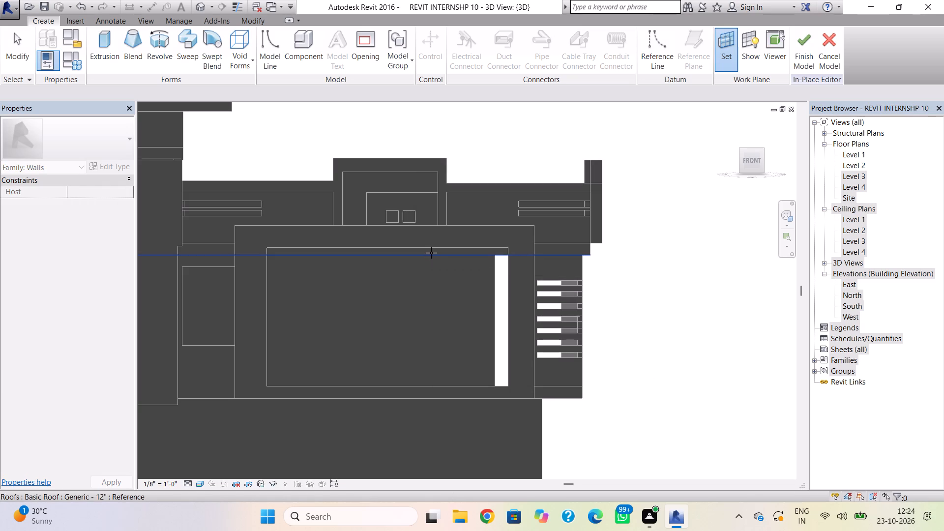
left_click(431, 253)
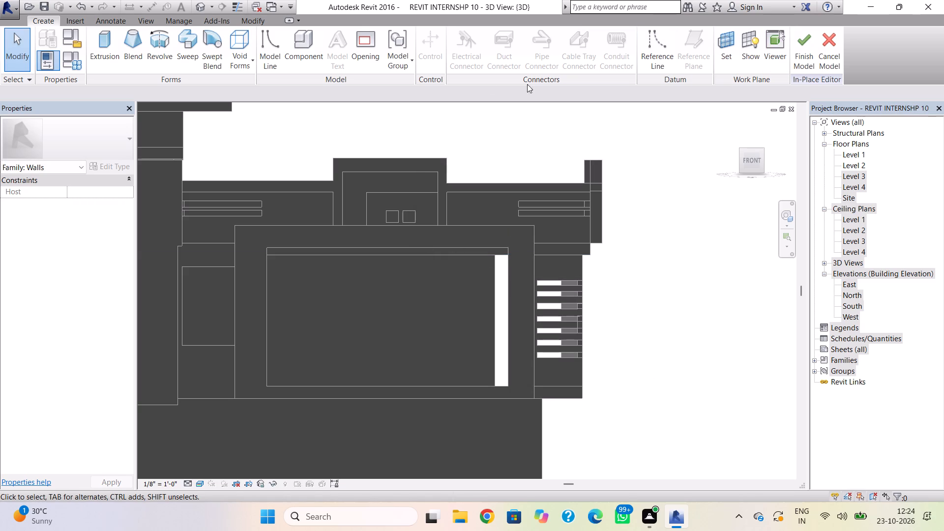
Start an extrusion and set its work plane to the front face of the 12" roof slab beside the large frame.
left_click(103, 40)
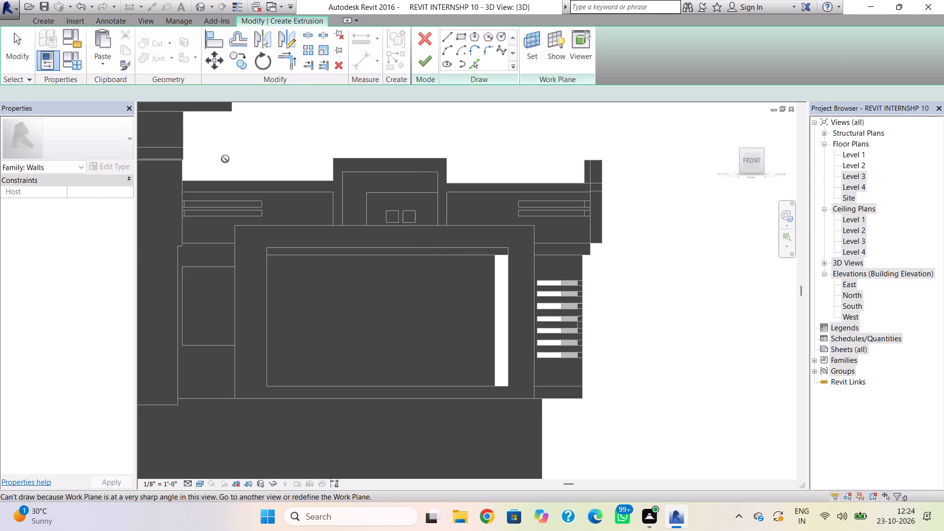
scroll(280, 257, "up", 3)
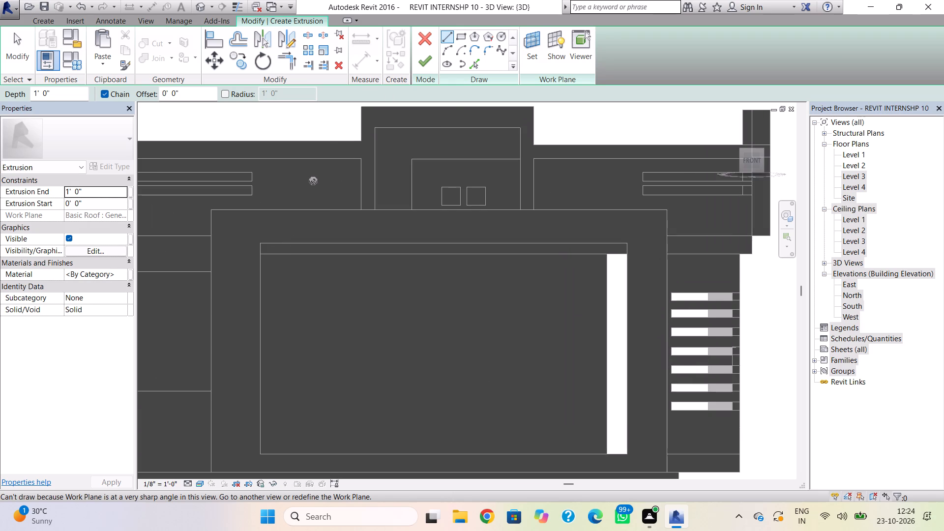
left_click(533, 40)
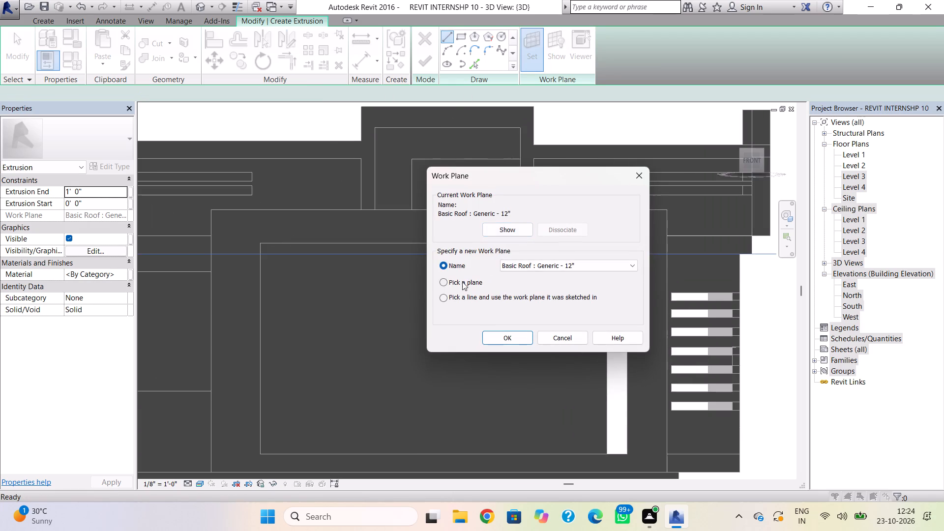
left_click(444, 279)
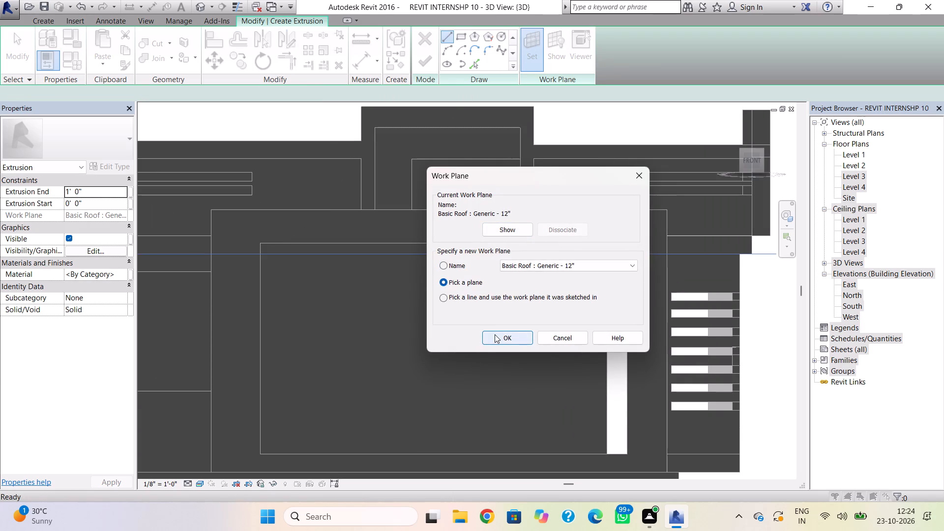
left_click(495, 334)
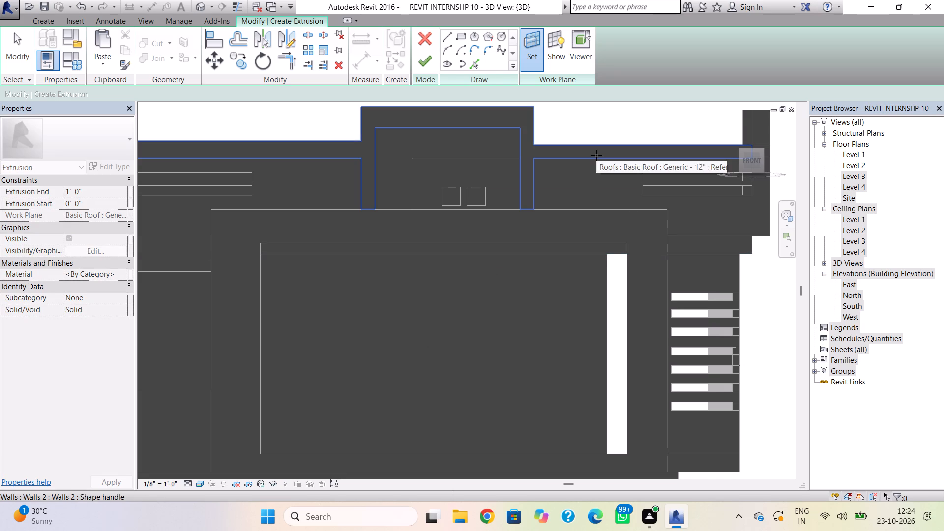
right_click_drag(617, 166, 617, 171, "shift")
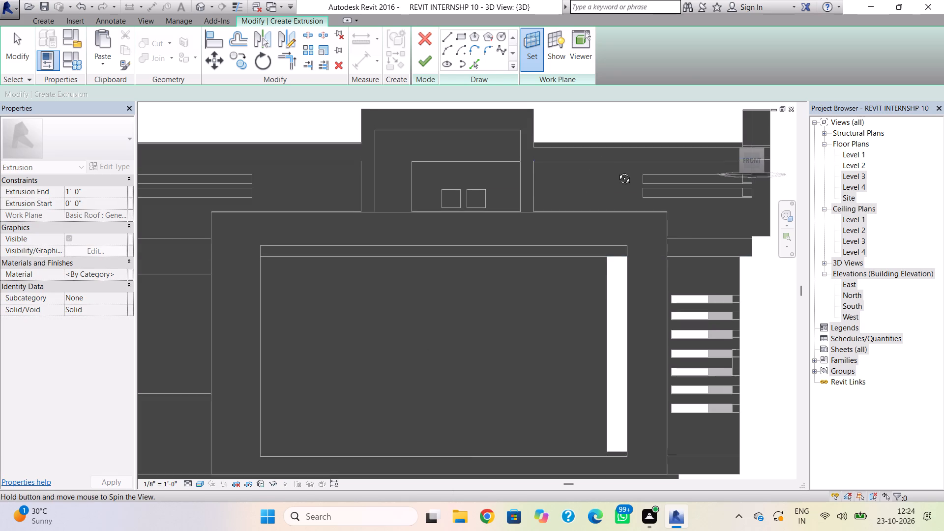
right_click_drag(617, 171, 590, 261, "shift")
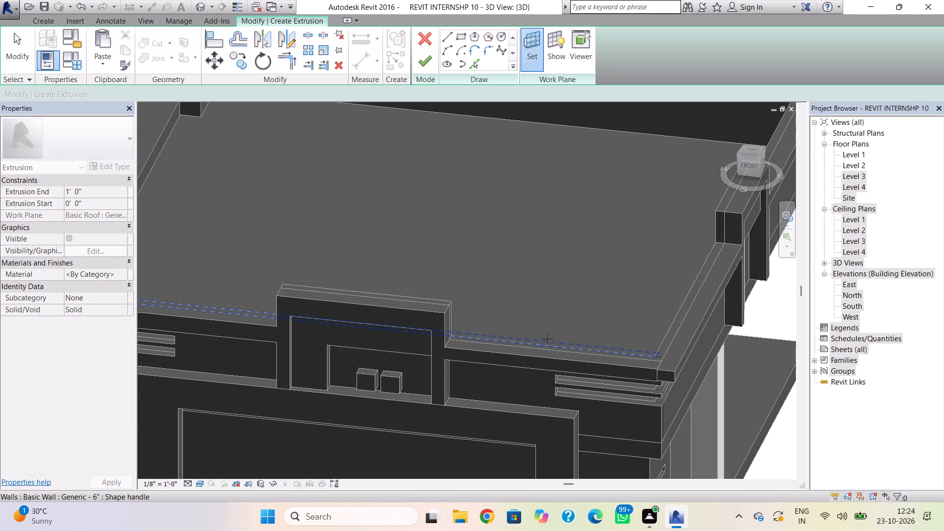
middle_click_drag(490, 396, 557, 263)
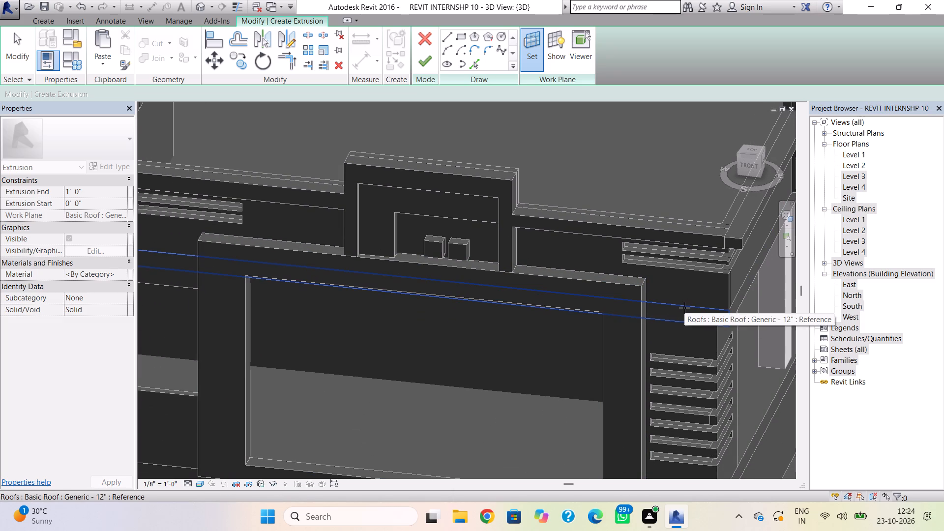
right_click_drag(684, 308, 682, 219, "shift")
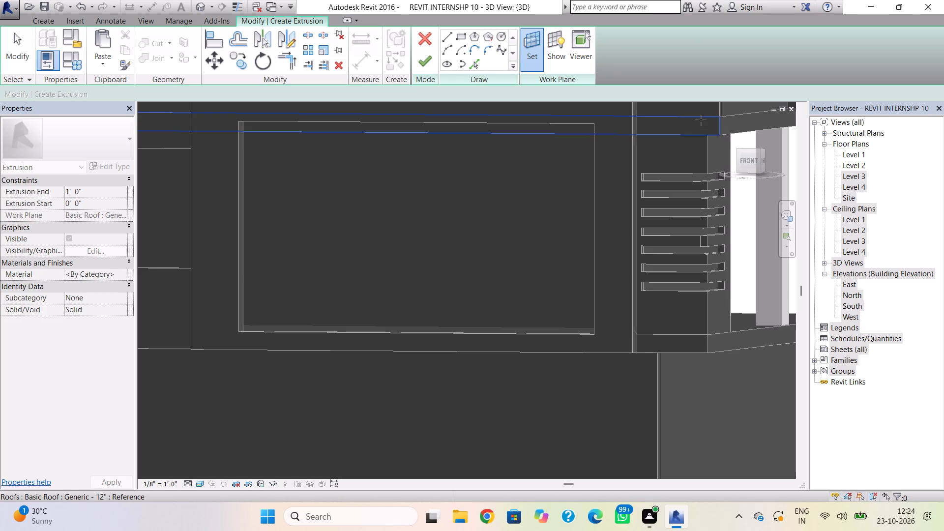
left_click(701, 120)
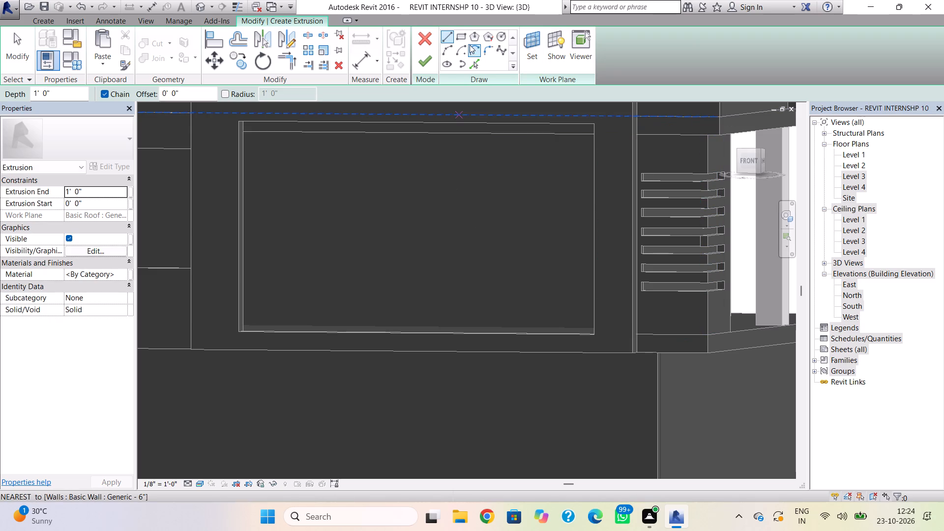
Sketch a thin full-width rectangle below the roof slab edge inside the large framed opening and extrude it 1' 0".
left_click(477, 38)
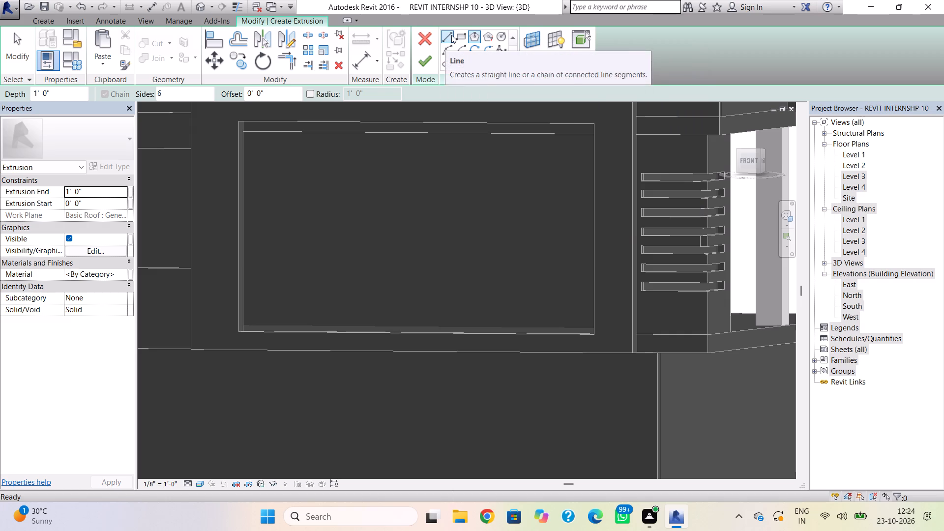
left_click(459, 33)
scroll(324, 171, "up", 1)
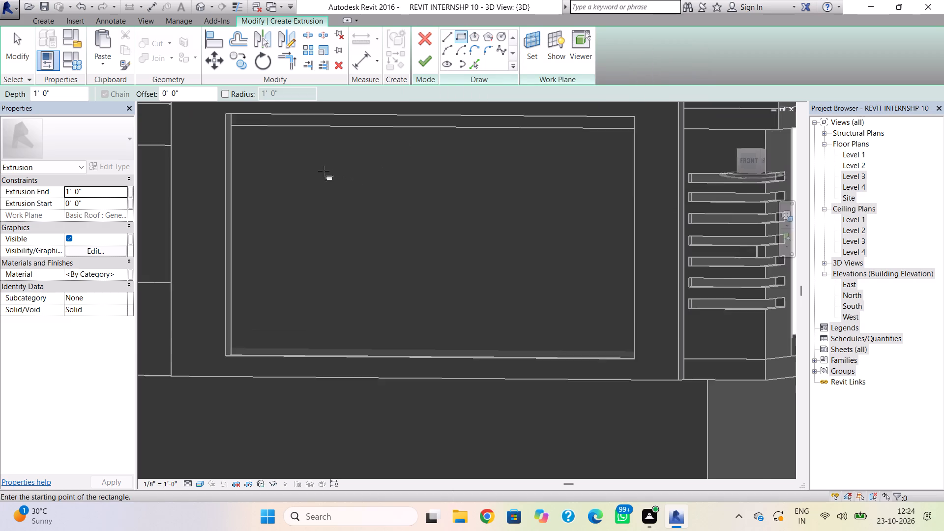
scroll(324, 171, "up", 1)
scroll(324, 174, "down", 3)
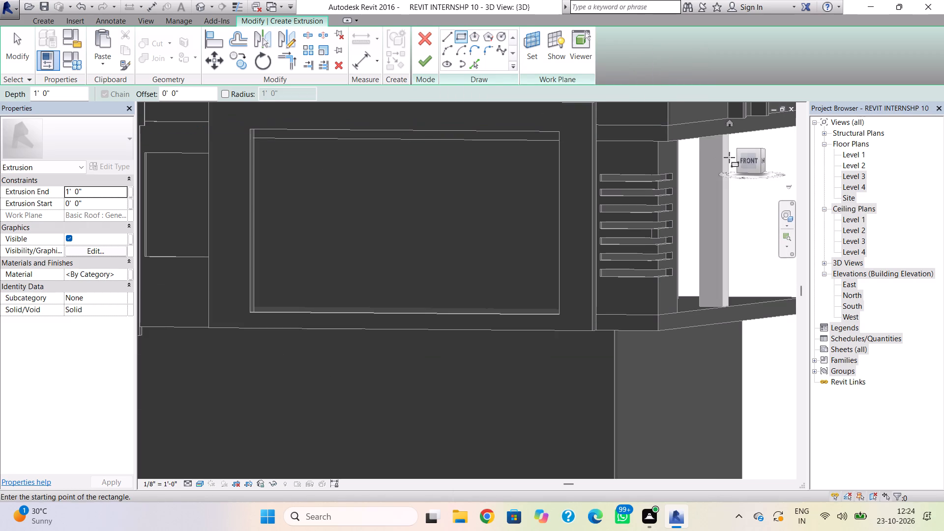
left_click(749, 159)
scroll(422, 227, "up", 4)
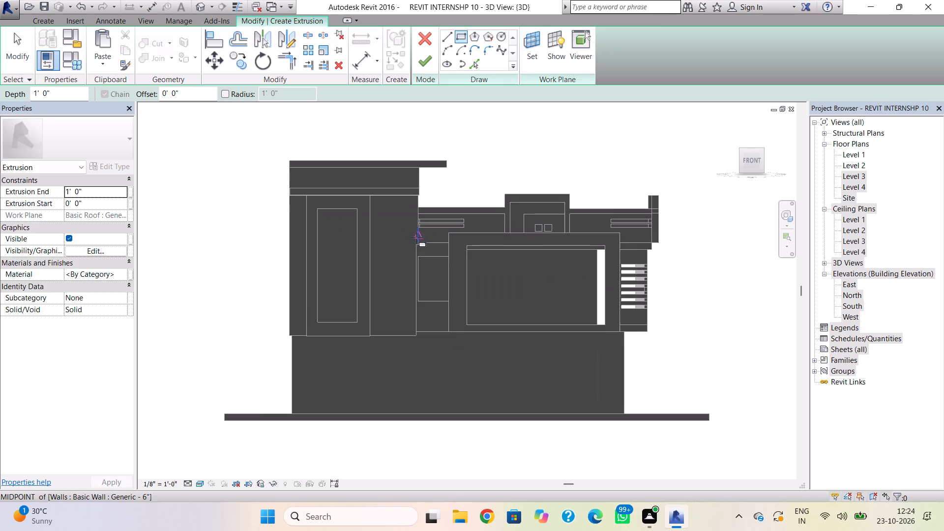
scroll(479, 257, "up", 9)
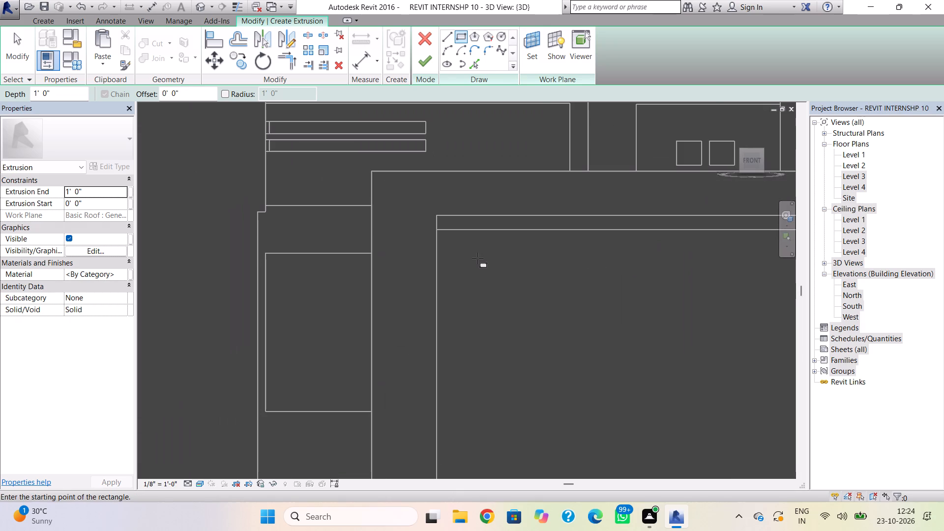
left_click(440, 230)
scroll(710, 261, "down", 3)
middle_click_drag(698, 267, 642, 268)
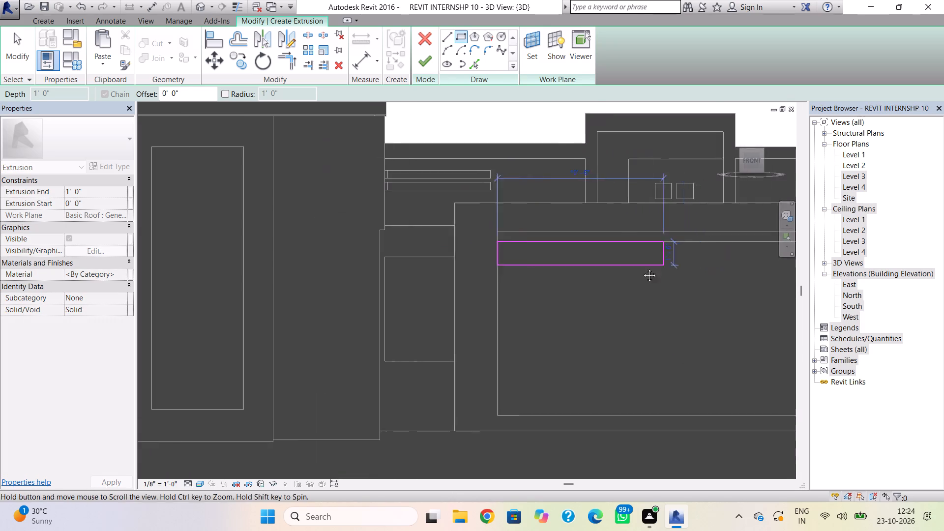
middle_click_drag(642, 268, 460, 255)
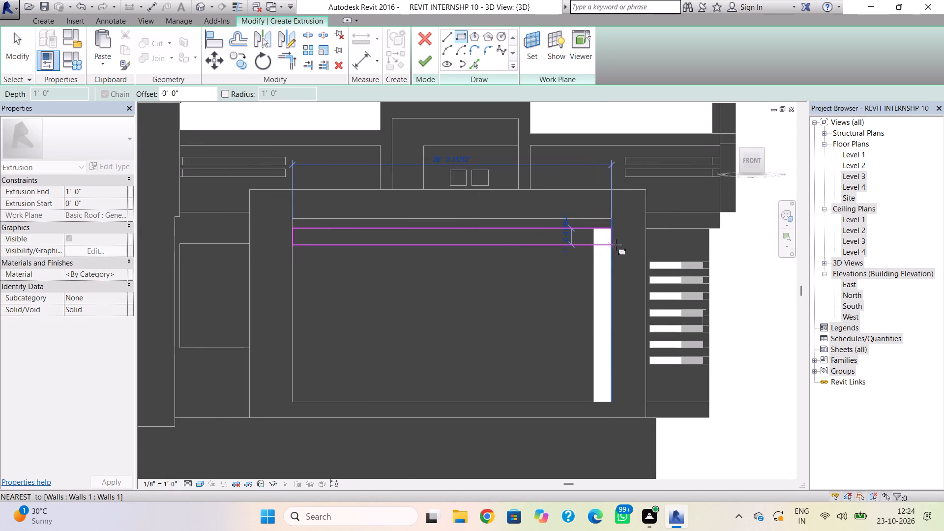
left_click(616, 242)
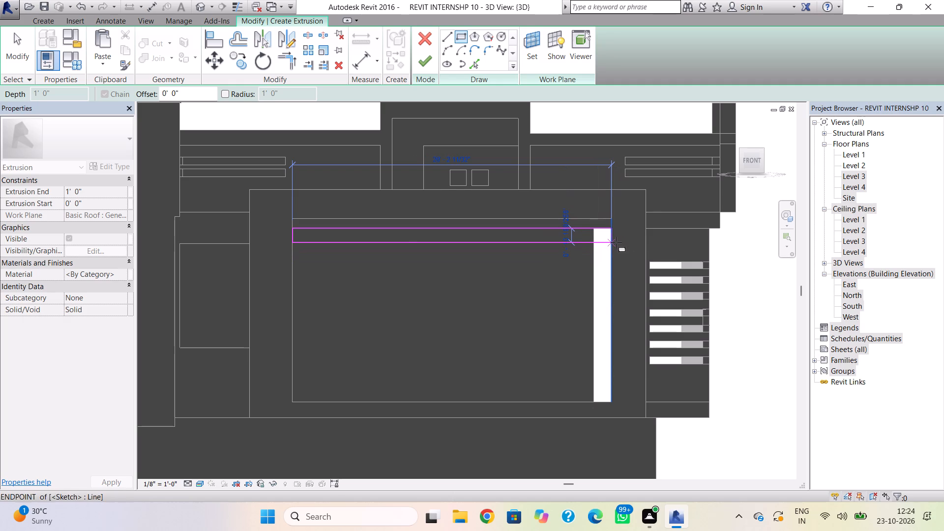
left_click(427, 58)
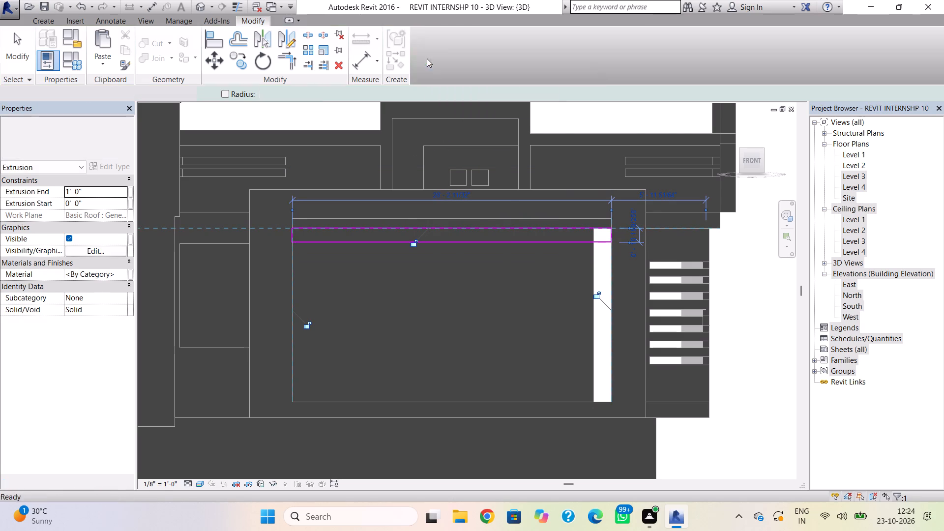
key("Escape")
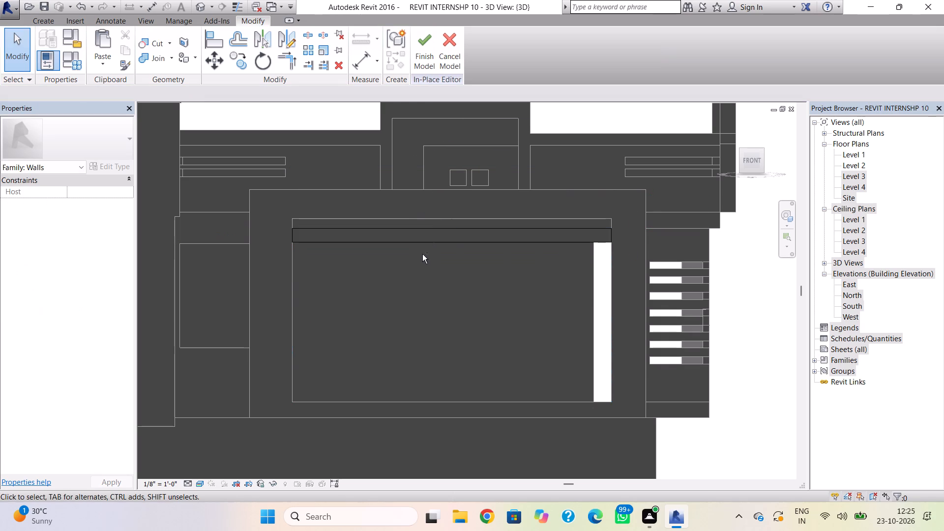
Adjust the beam extrusion's depth inside the large framed opening, setting its start offset to -0' 2" and pulling its front face slightly back.
right_click_drag(429, 257, 568, 295, "shift")
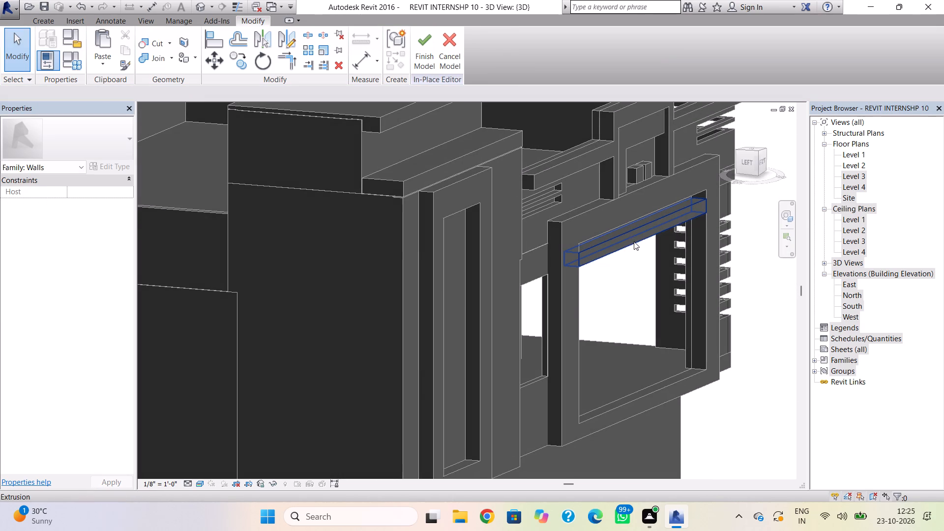
left_click(629, 244)
scroll(642, 239, "up", 5)
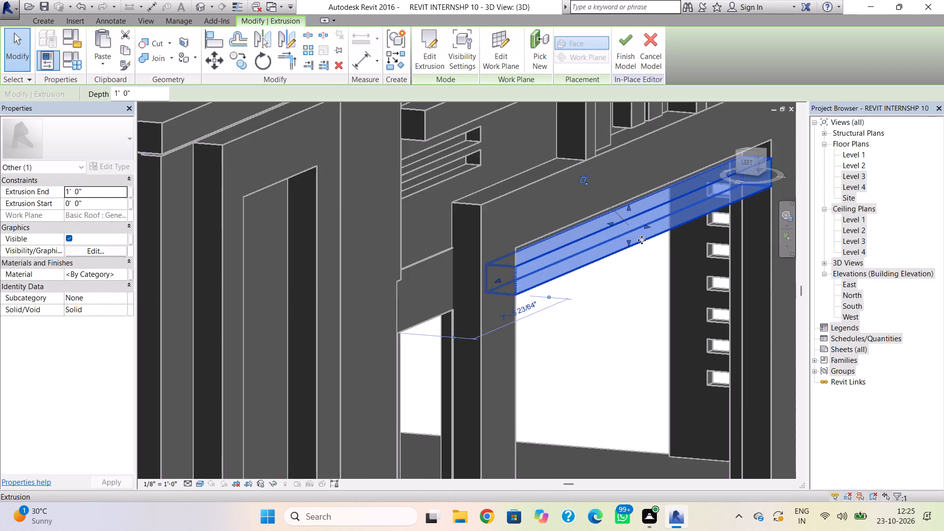
scroll(642, 240, "up", 3)
middle_click_drag(645, 258, 583, 347)
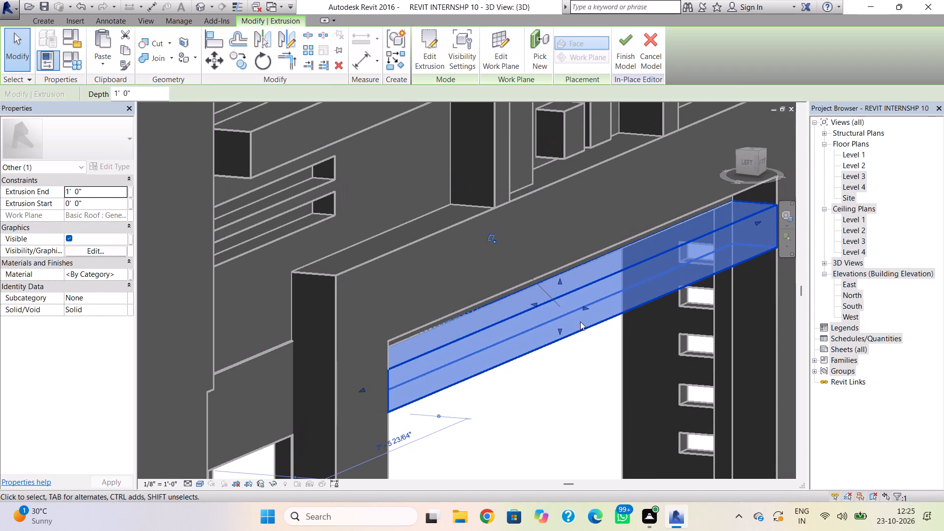
left_click(585, 305)
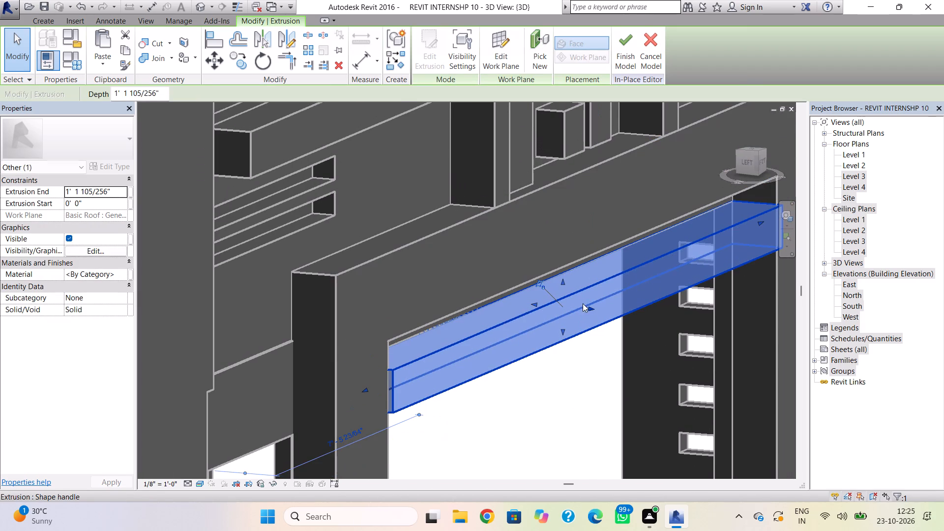
left_click_drag(534, 303, 530, 301)
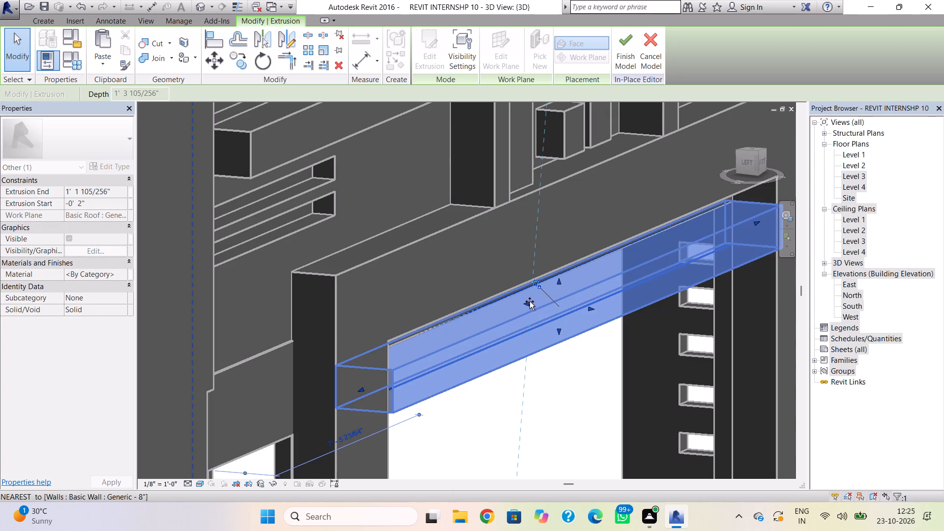
left_click_drag(530, 301, 527, 300)
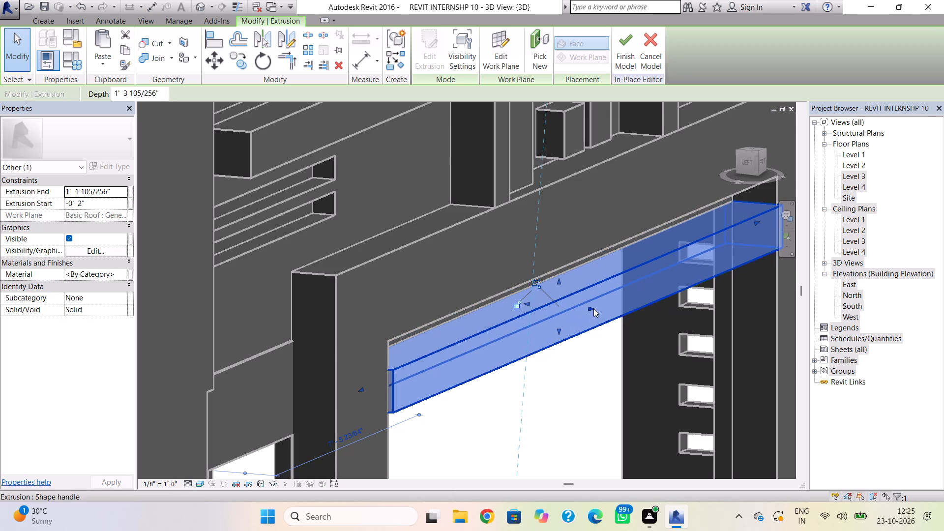
left_click_drag(593, 308, 574, 303)
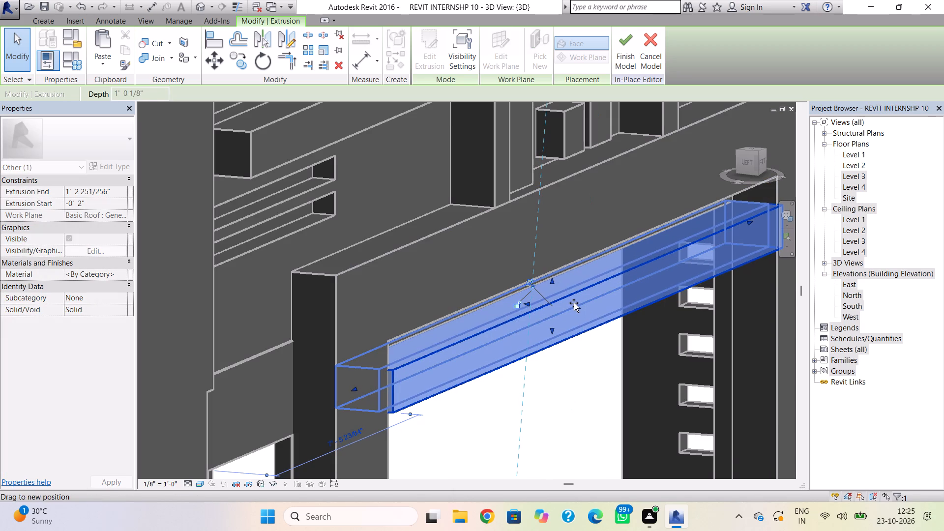
left_click_drag(574, 303, 576, 303)
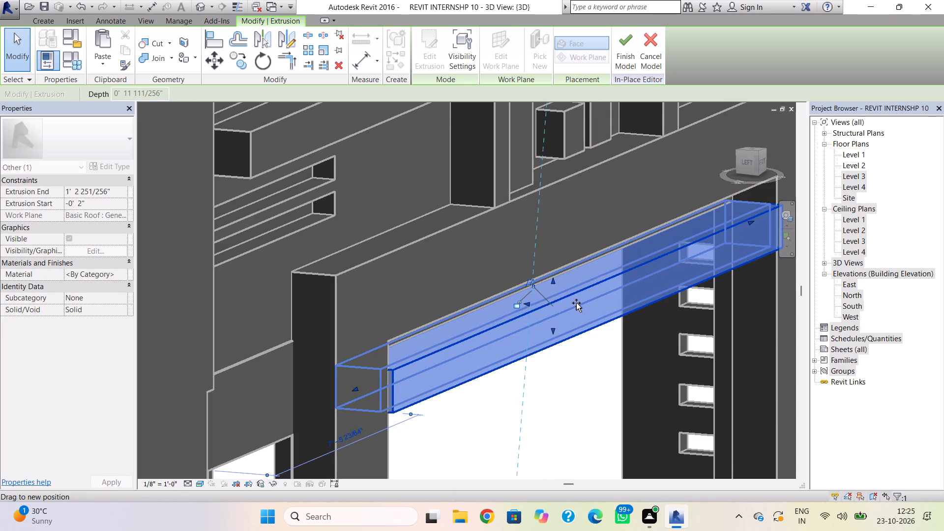
left_click_drag(576, 303, 572, 302)
left_click(625, 323)
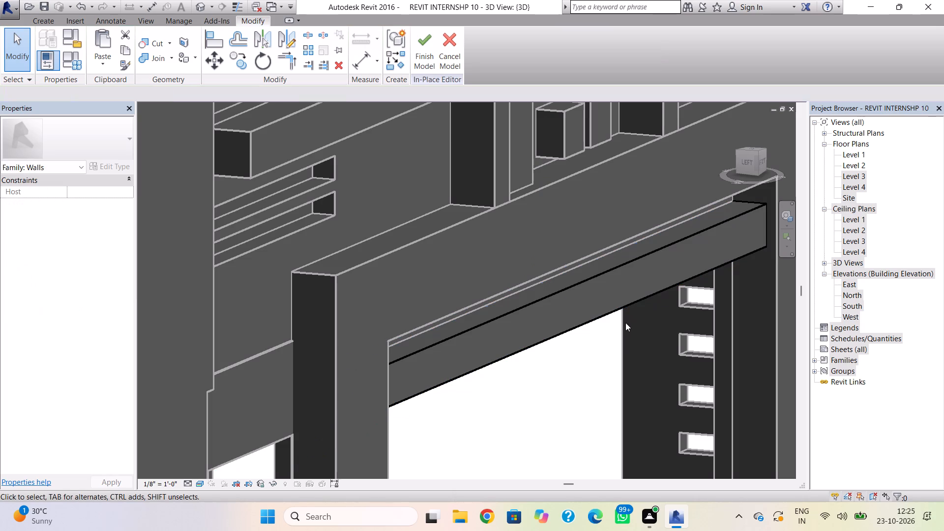
Finish the in-place wall model containing the beam across the top of the large framed opening.
scroll(622, 325, "down", 5)
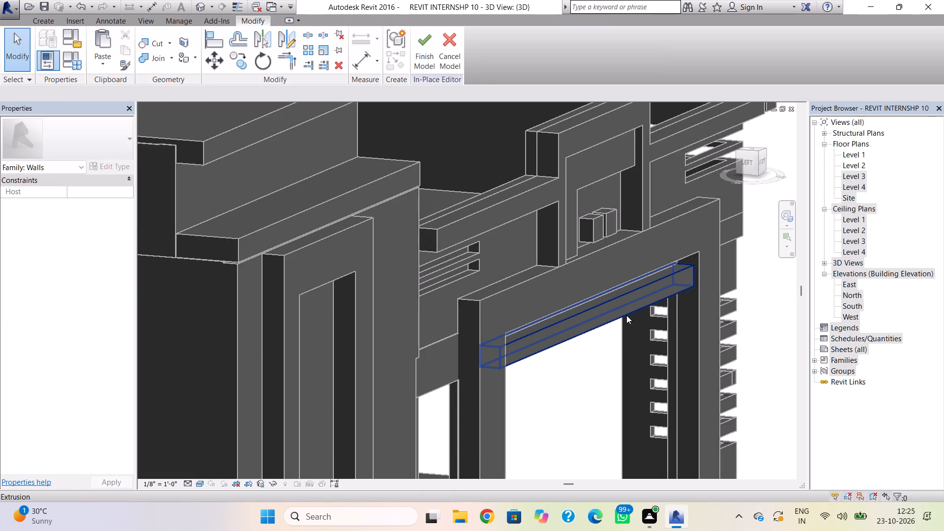
right_click_drag(625, 316, 492, 277, "shift")
scroll(492, 270, "down", 5)
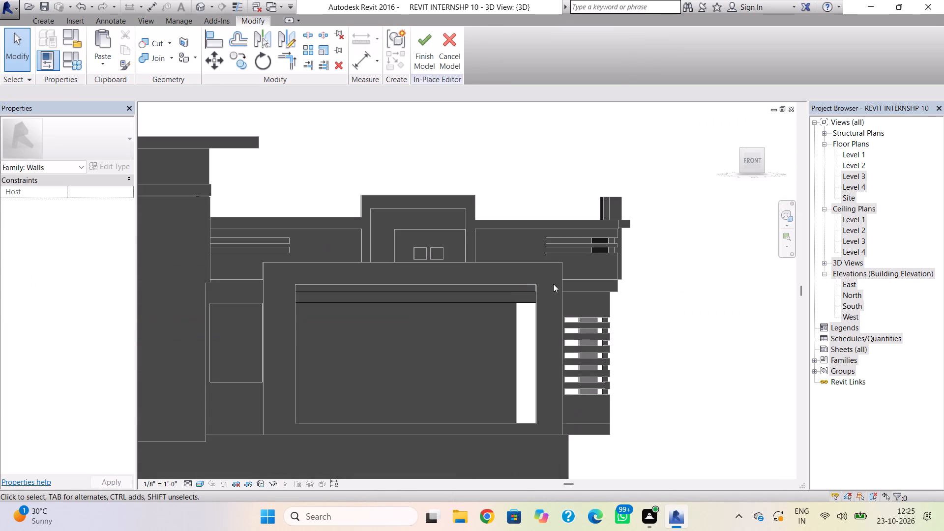
scroll(514, 306, "up", 3)
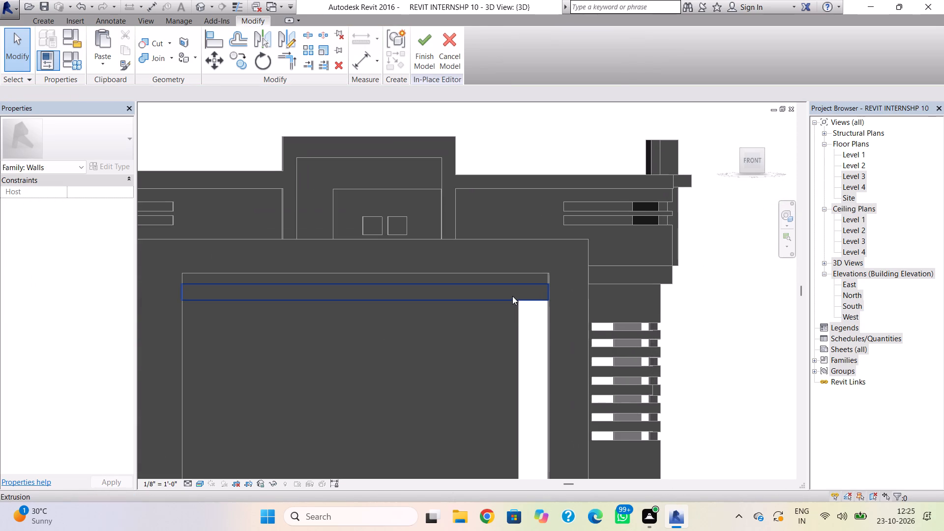
scroll(515, 292, "up", 4)
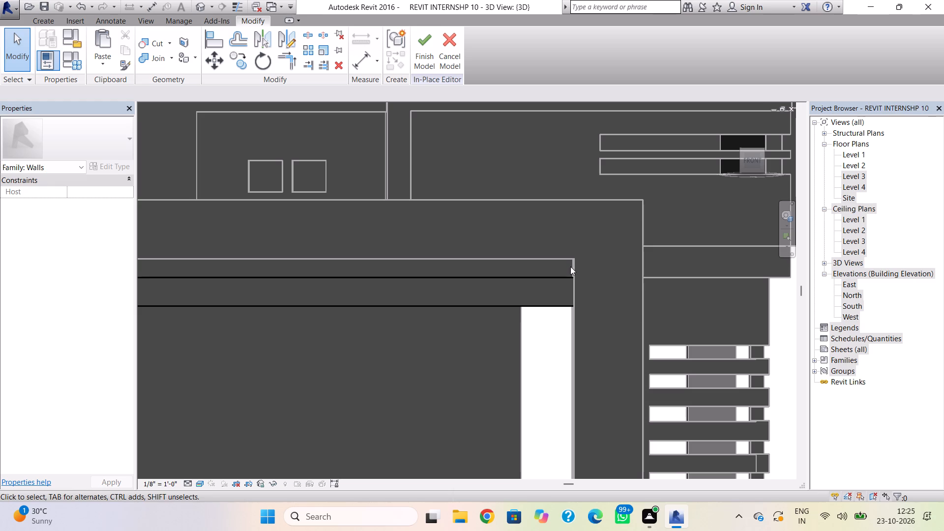
scroll(502, 331, "down", 5)
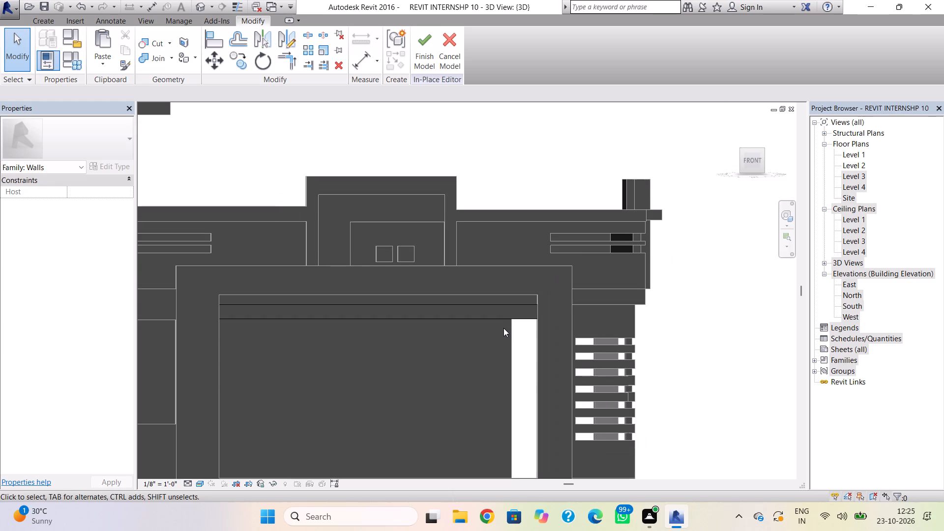
scroll(503, 326, "down", 2)
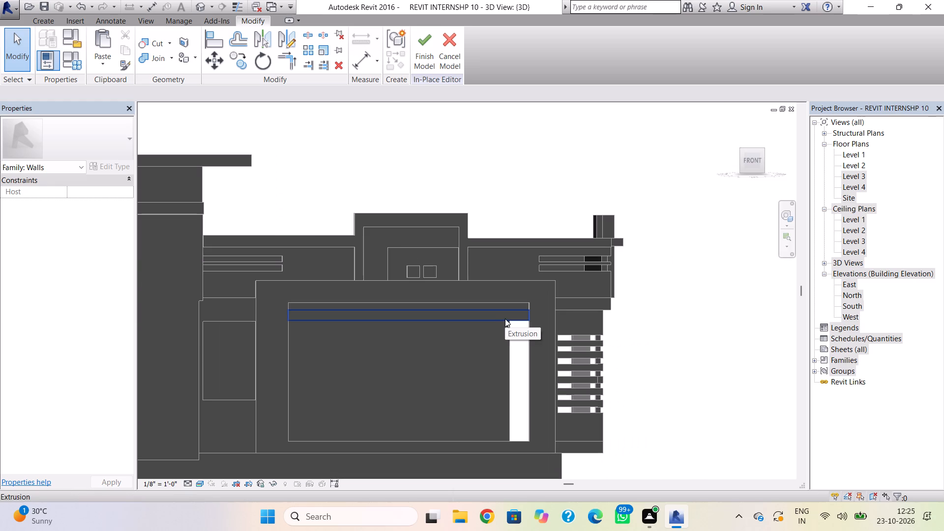
scroll(505, 319, "down", 4)
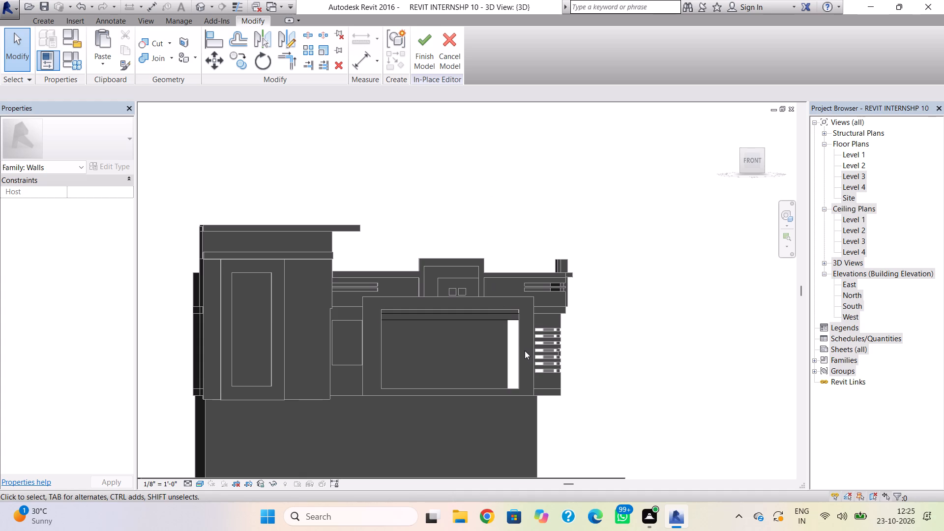
left_click(537, 357)
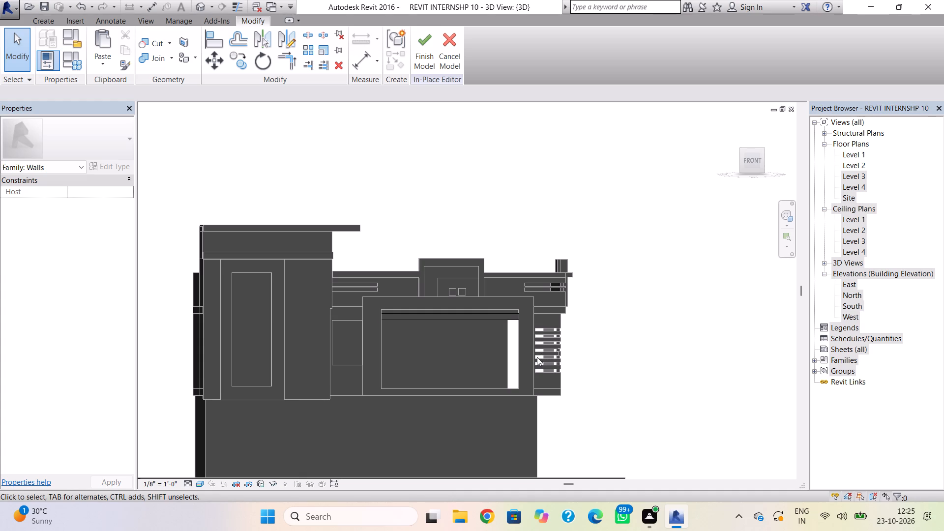
left_click(533, 359)
left_click(428, 54)
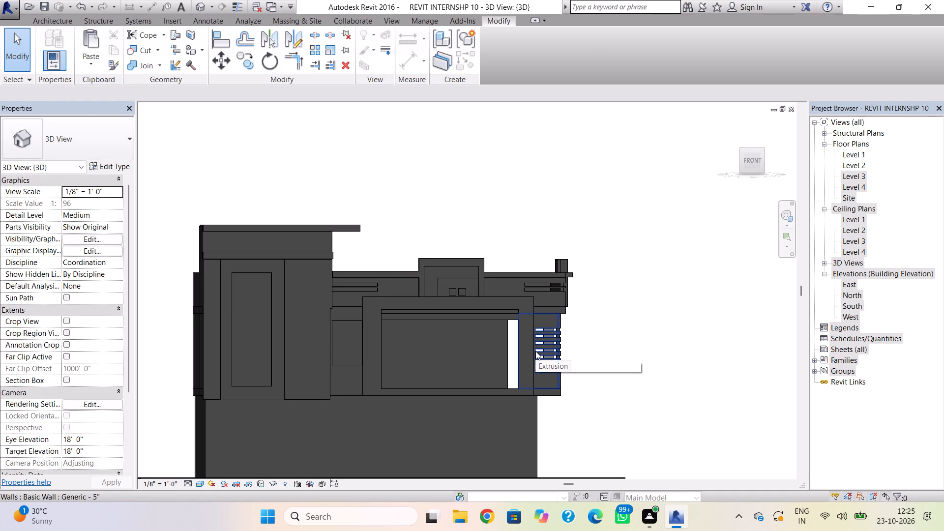
Slim the large frame by pulling its right outer edge slightly inward and lowering its top edge toward the opening.
left_click(531, 301)
scroll(532, 341, "up", 5)
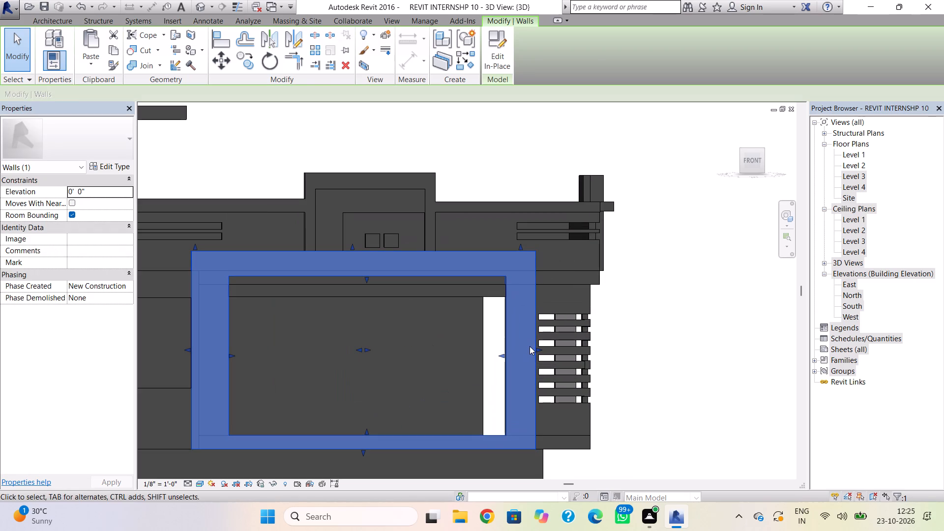
left_click_drag(537, 348, 531, 350)
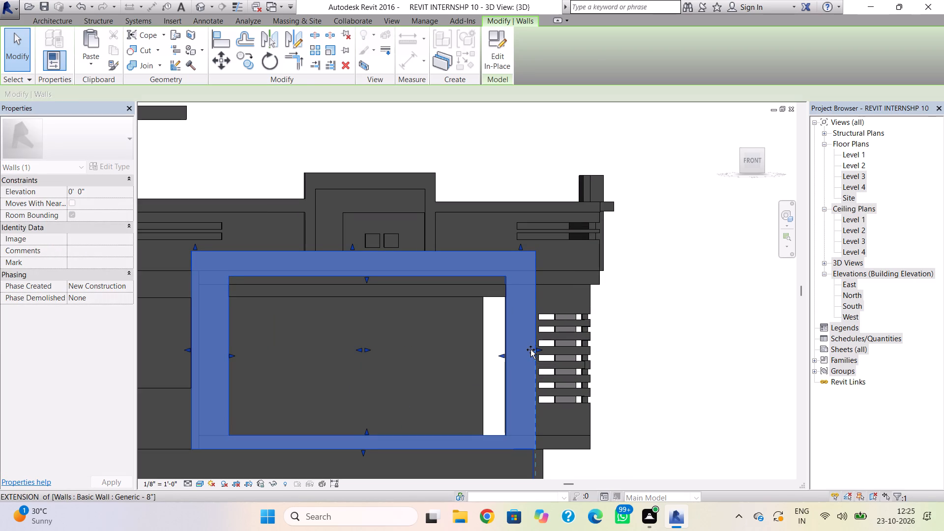
left_click_drag(531, 350, 527, 351)
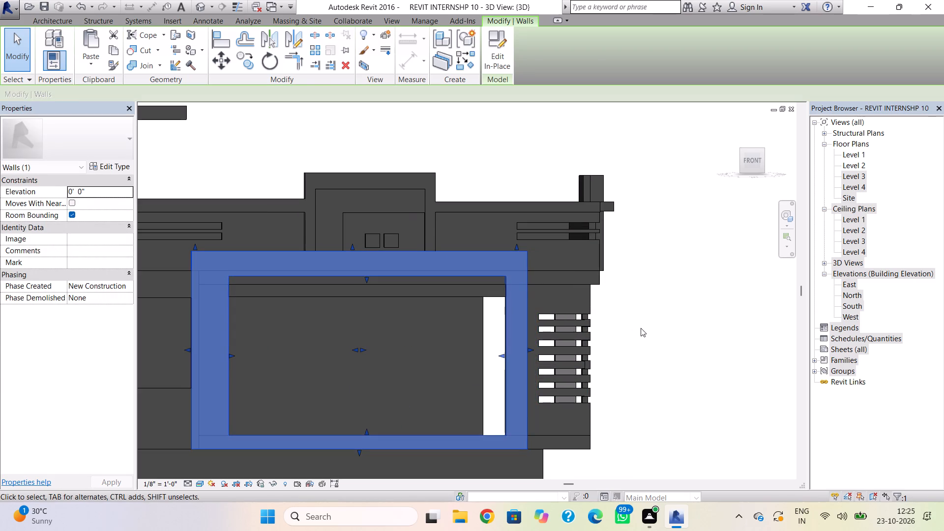
left_click(645, 324)
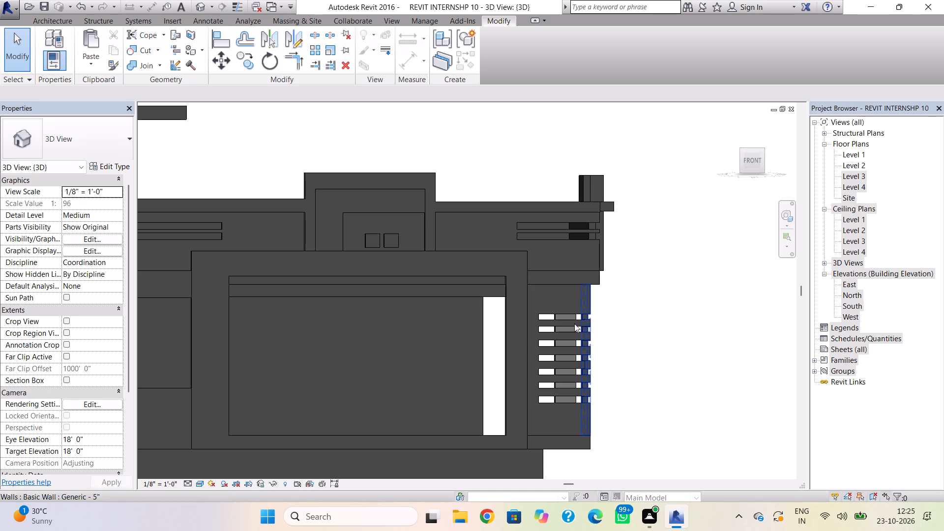
left_click(487, 246)
left_click_drag(352, 247, 354, 260)
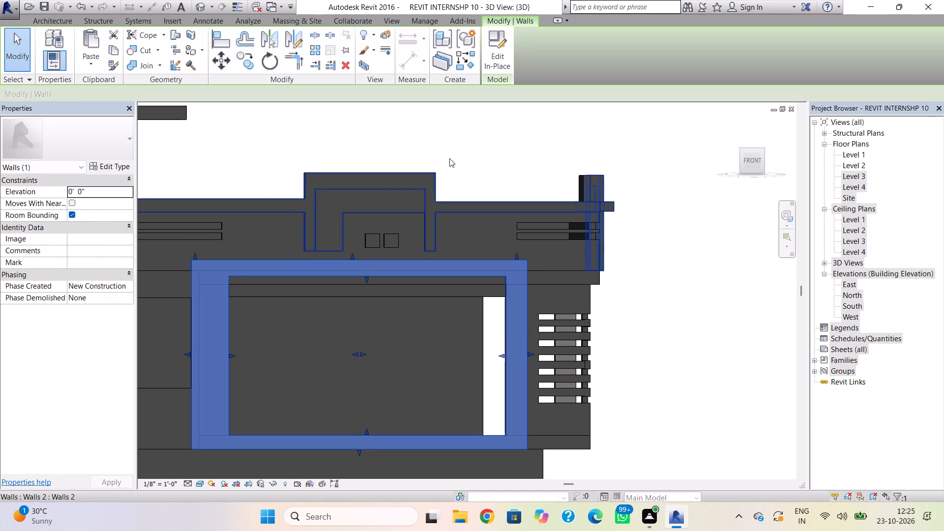
left_click(453, 150)
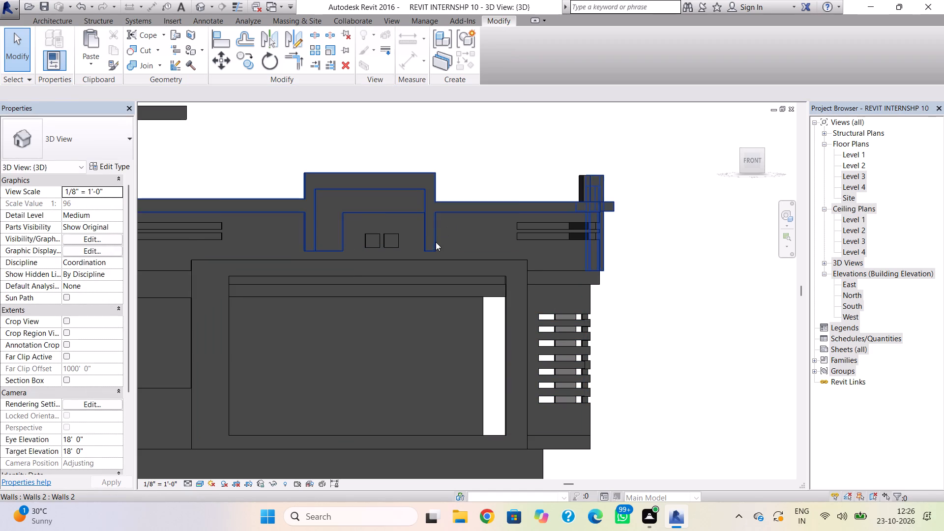
Extend the lower ends of the upper parapet frame's three legs down to the large frame's lowered top edge.
left_click(431, 249)
left_click_drag(430, 253, 430, 257)
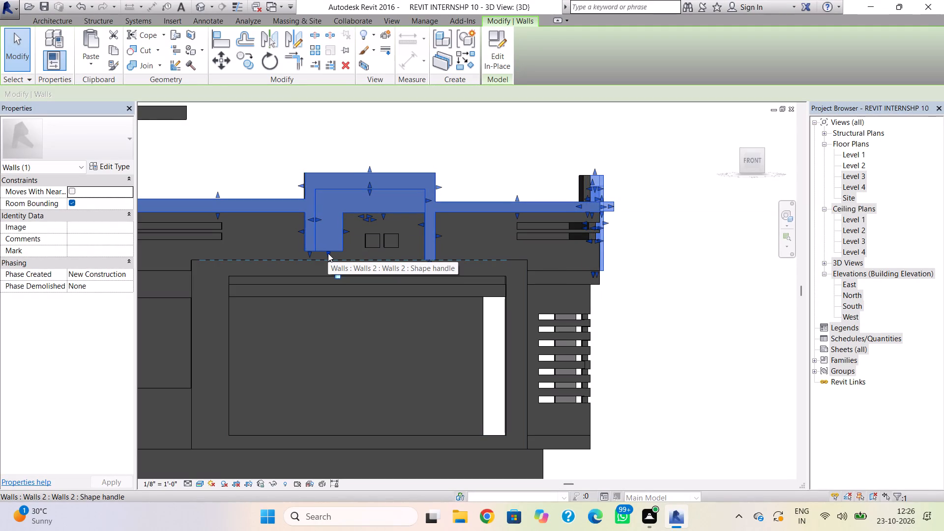
left_click(328, 253)
left_click_drag(328, 253, 329, 259)
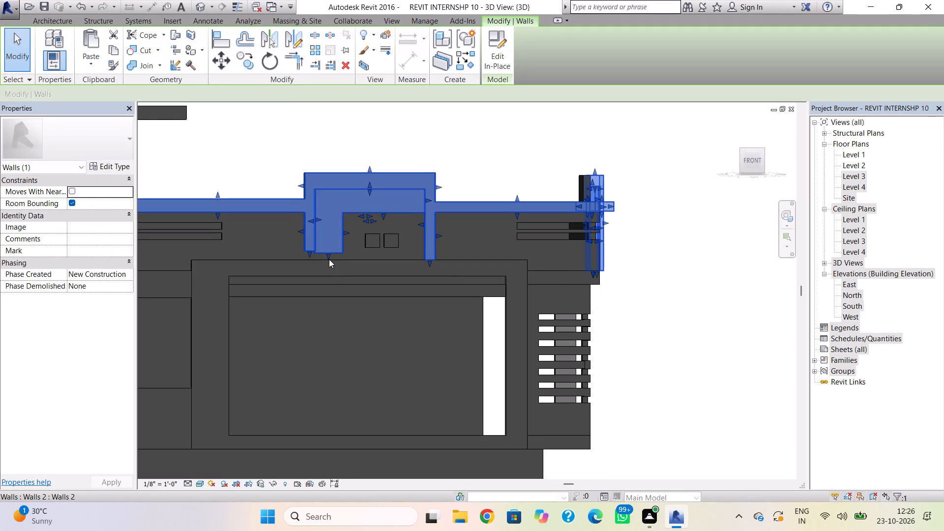
left_click_drag(329, 259, 329, 260)
scroll(328, 254, "up", 8)
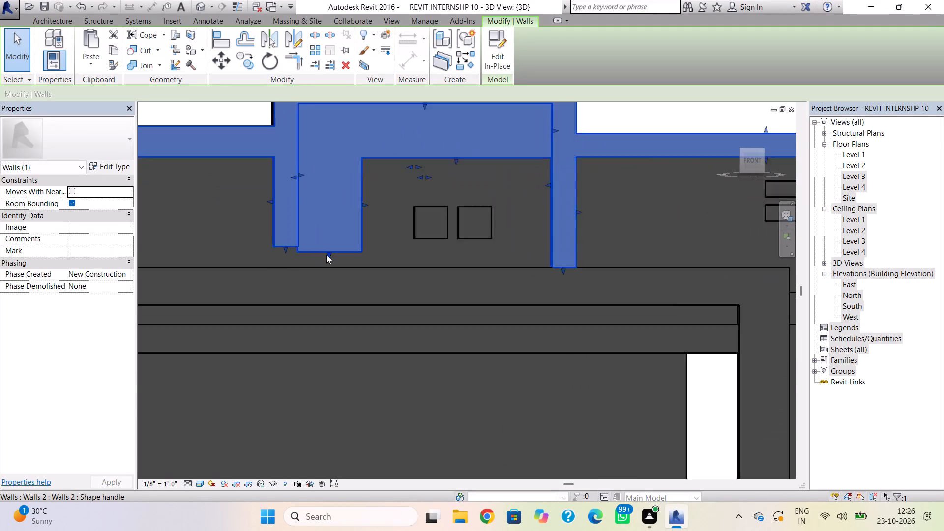
scroll(326, 255, "up", 2)
left_click_drag(332, 253, 334, 277)
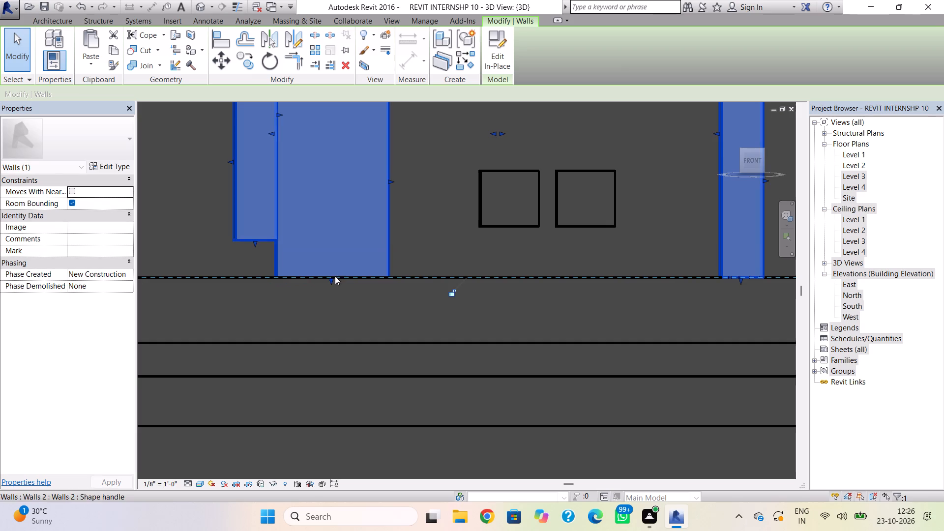
left_click_drag(256, 243, 259, 270)
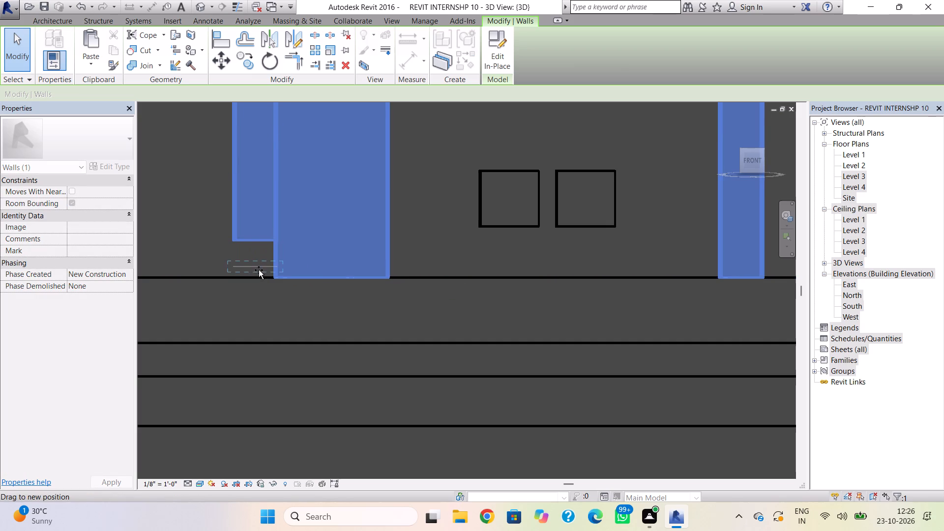
left_click_drag(259, 270, 260, 275)
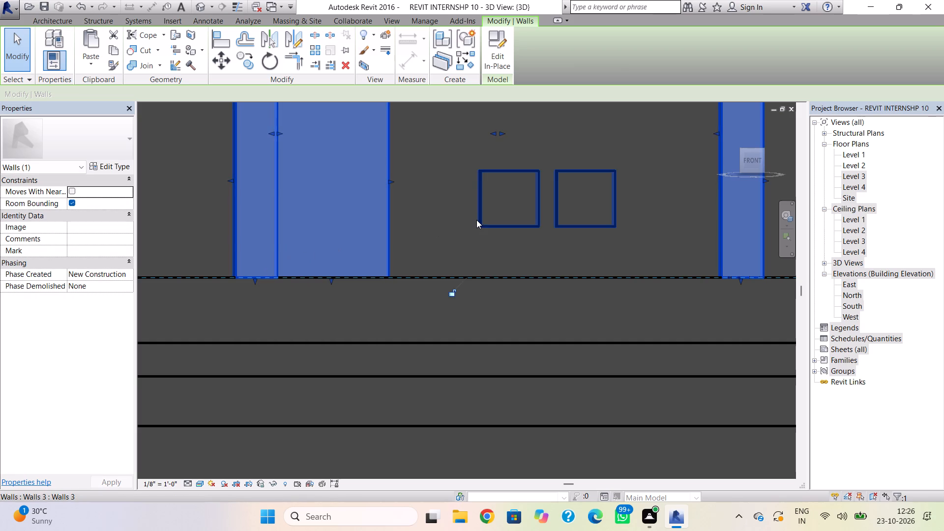
left_click(623, 154)
Shift the right small block inside the upper parapet frame rightward and down by moving its edges, keeping it roughly square.
left_click_drag(624, 155, 547, 232)
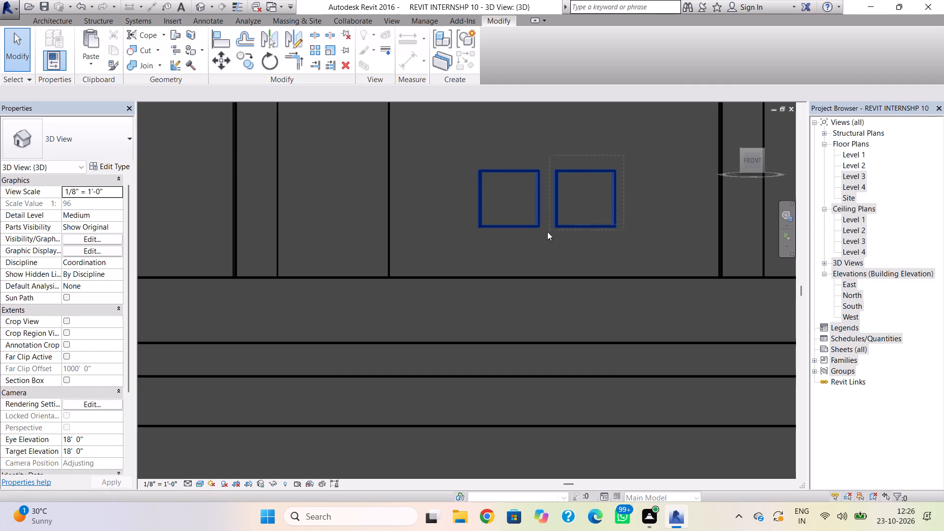
left_click_drag(547, 232, 475, 247)
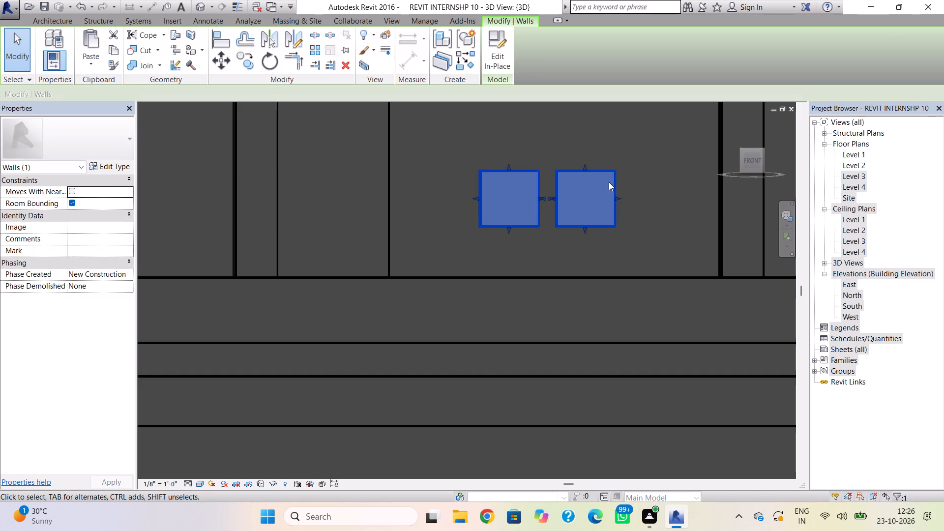
key("Right")
key("Right")
key("Right")
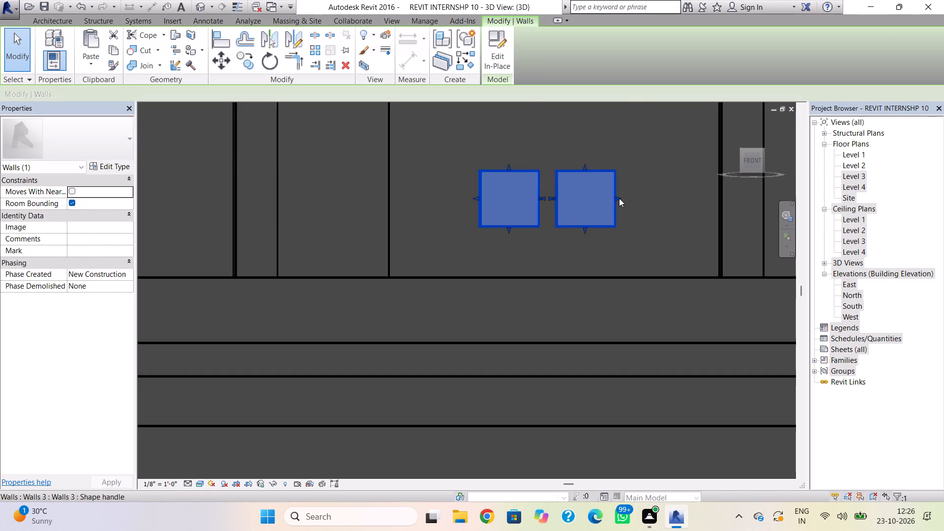
left_click_drag(619, 198, 668, 195)
left_click_drag(551, 198, 608, 197)
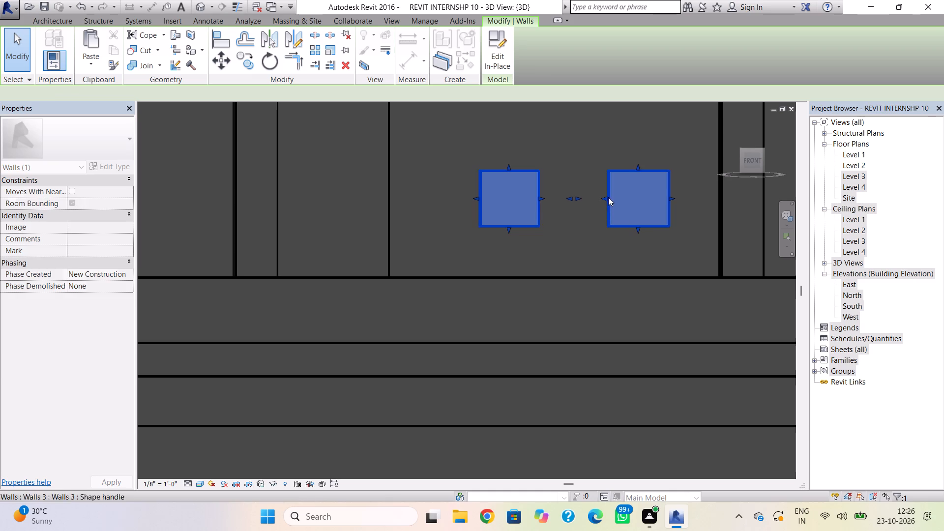
left_click_drag(639, 229, 640, 250)
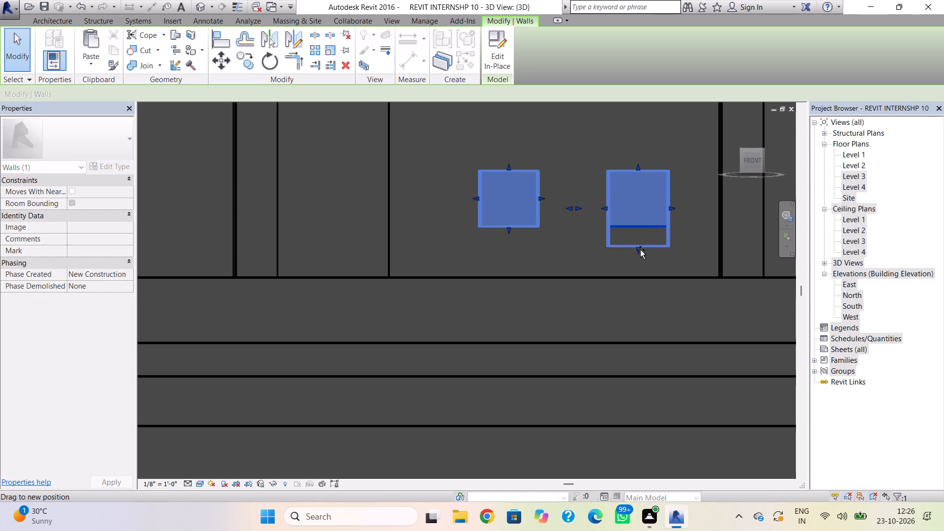
left_click_drag(640, 250, 641, 260)
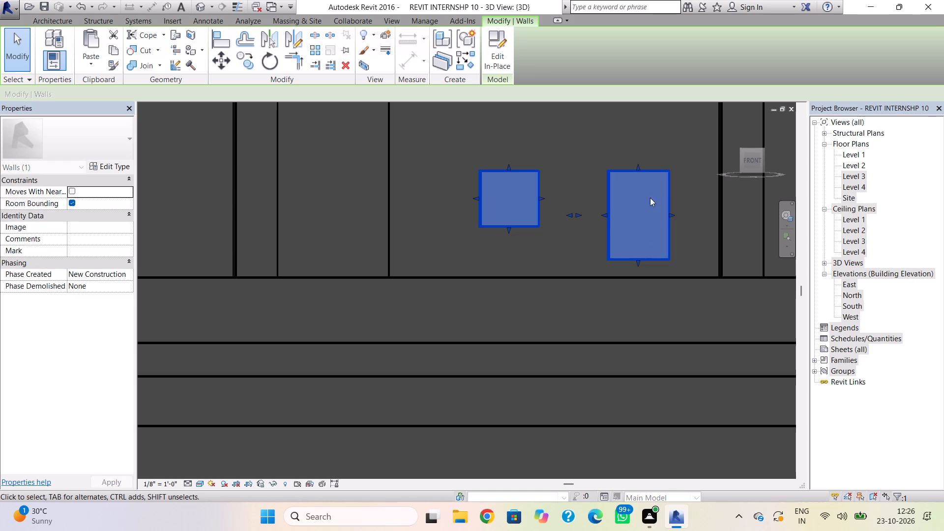
left_click_drag(635, 165, 637, 205)
Shift the left small block rightward and down by its edges so it sits beside the right block with a narrow gap.
left_click_drag(541, 202, 568, 206)
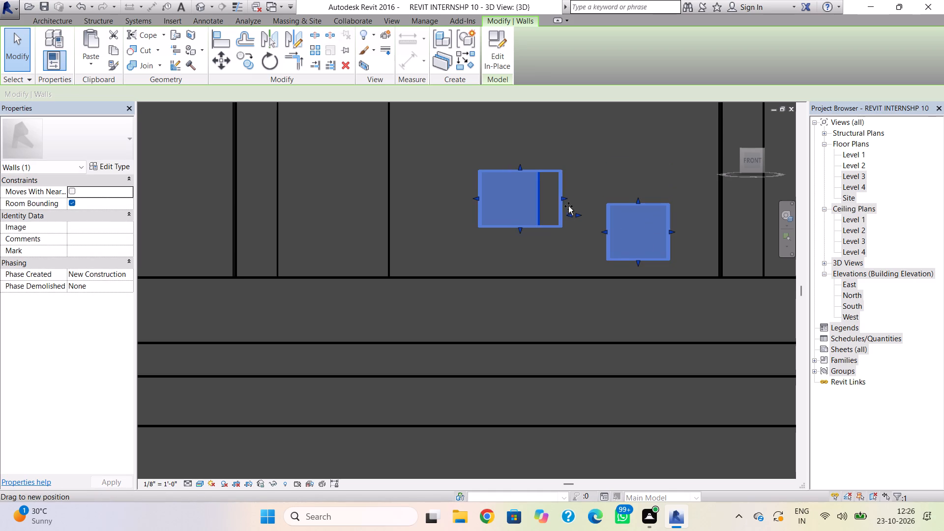
left_click_drag(568, 206, 581, 206)
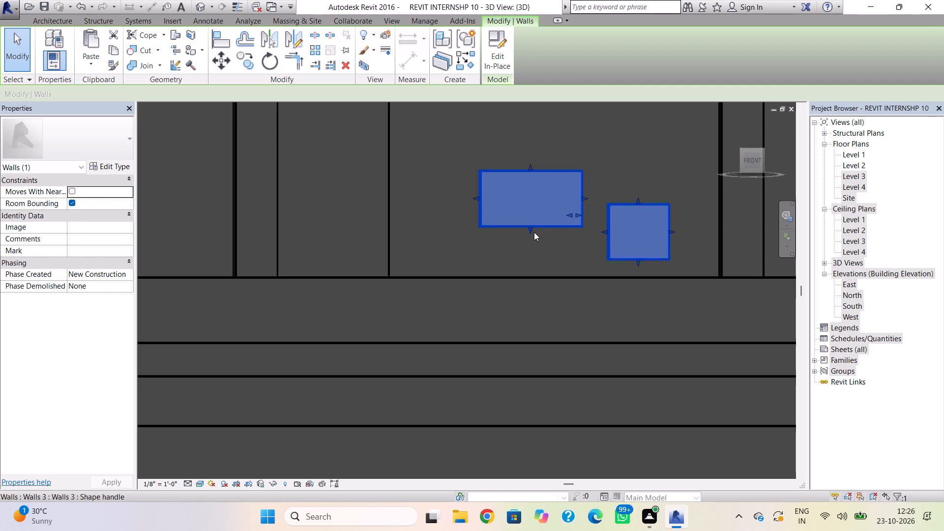
left_click_drag(532, 230, 536, 257)
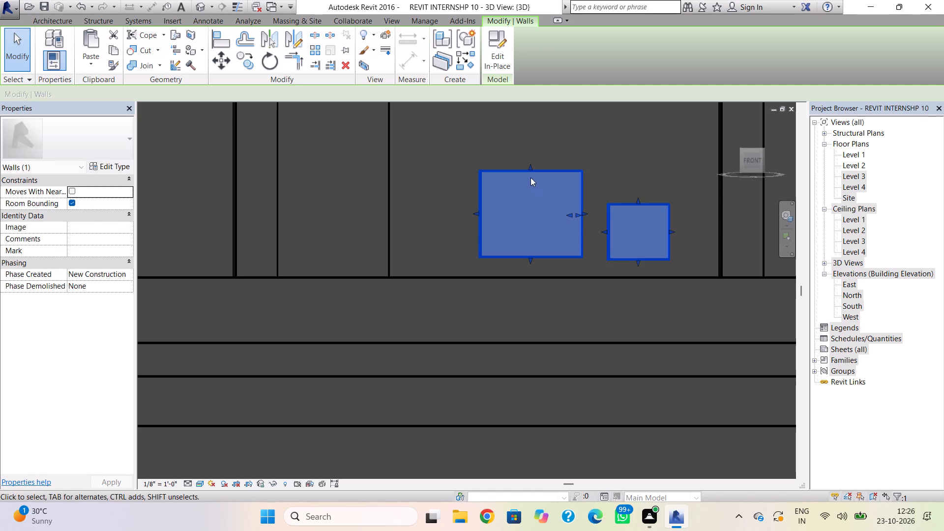
left_click_drag(528, 163, 534, 200)
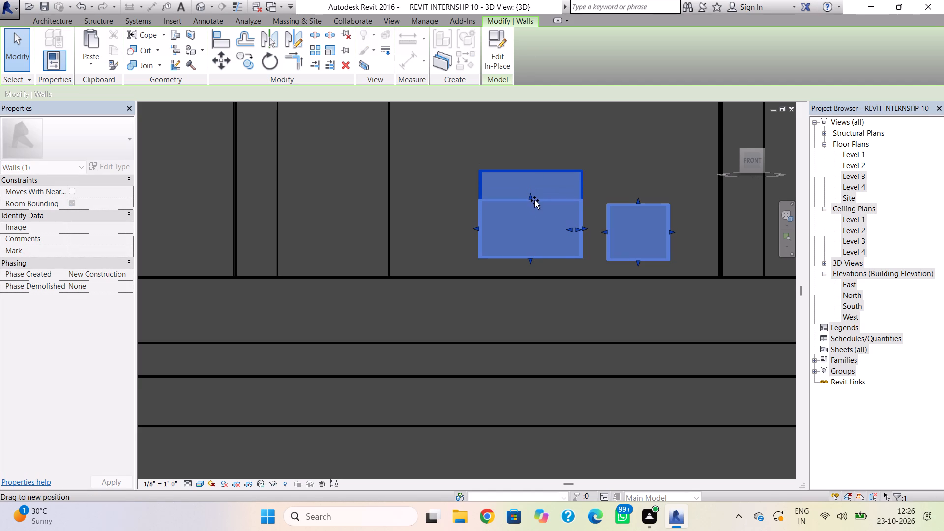
left_click_drag(534, 200, 535, 202)
left_click_drag(477, 226, 503, 227)
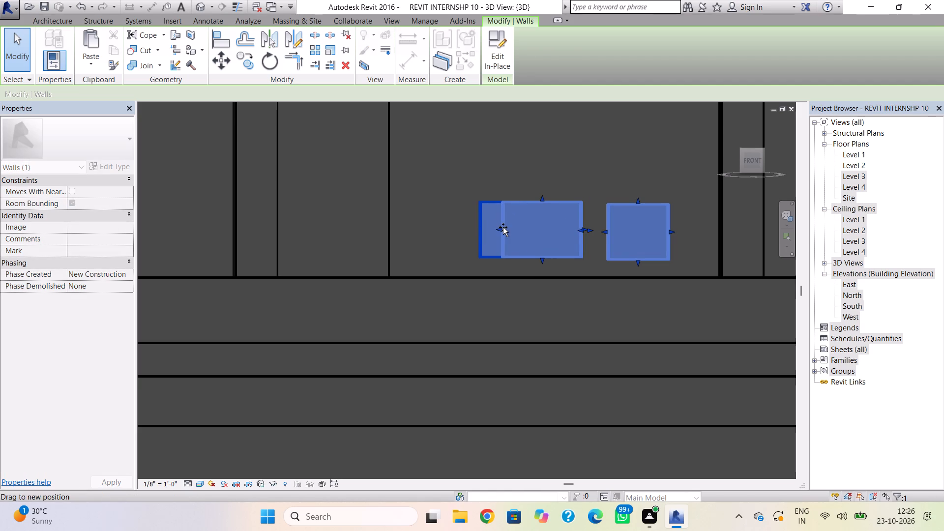
left_click_drag(503, 227, 525, 227)
left_click(557, 169)
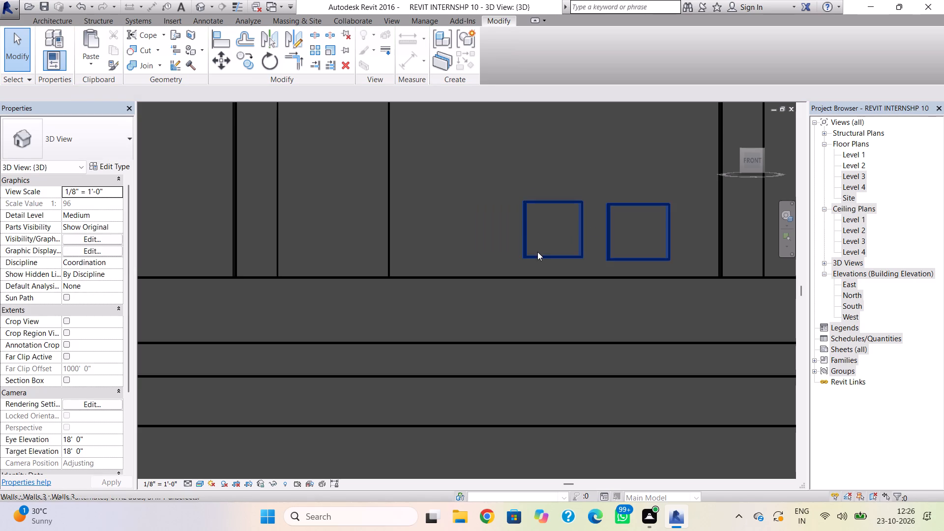
Fine-tune the left small block's bottom and top edges to line up with those of the right block.
left_click(537, 252)
scroll(552, 257, "up", 4)
left_click_drag(551, 259, 552, 261)
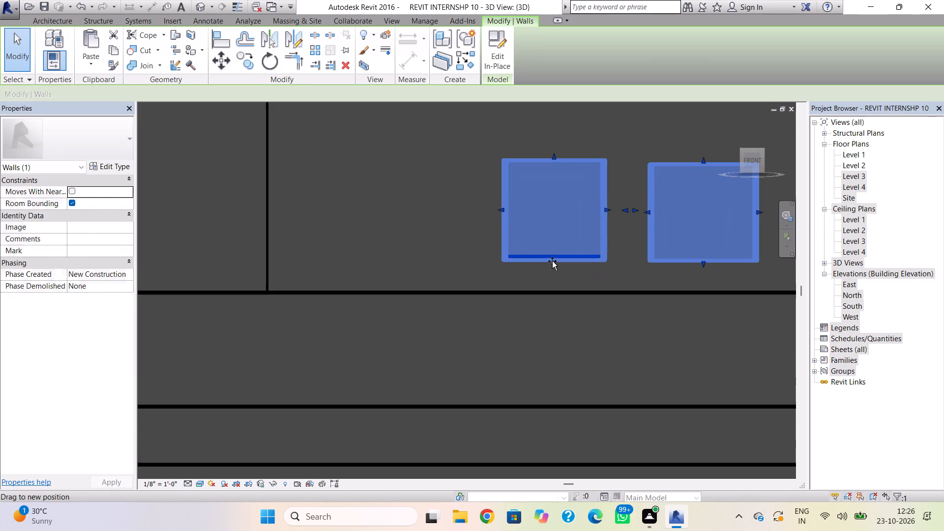
left_click_drag(552, 261, 552, 264)
left_click(552, 264)
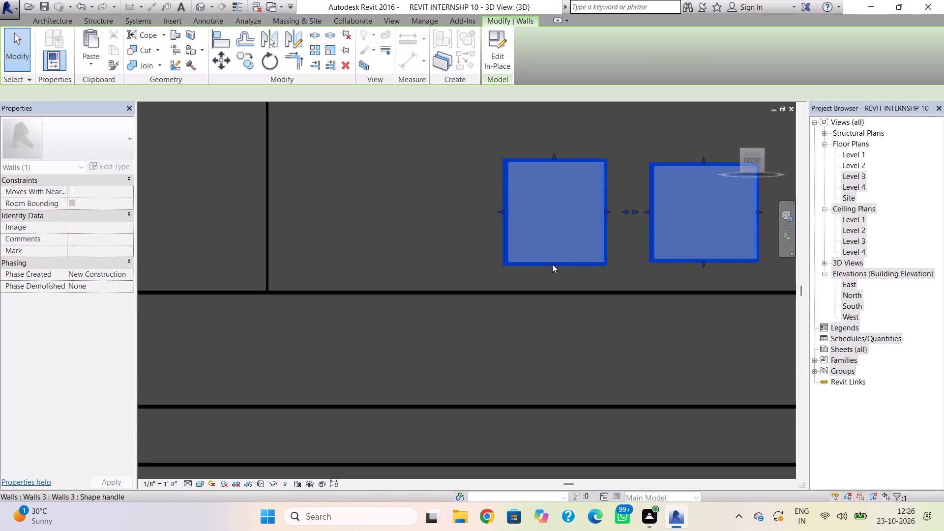
left_click_drag(555, 266, 556, 265)
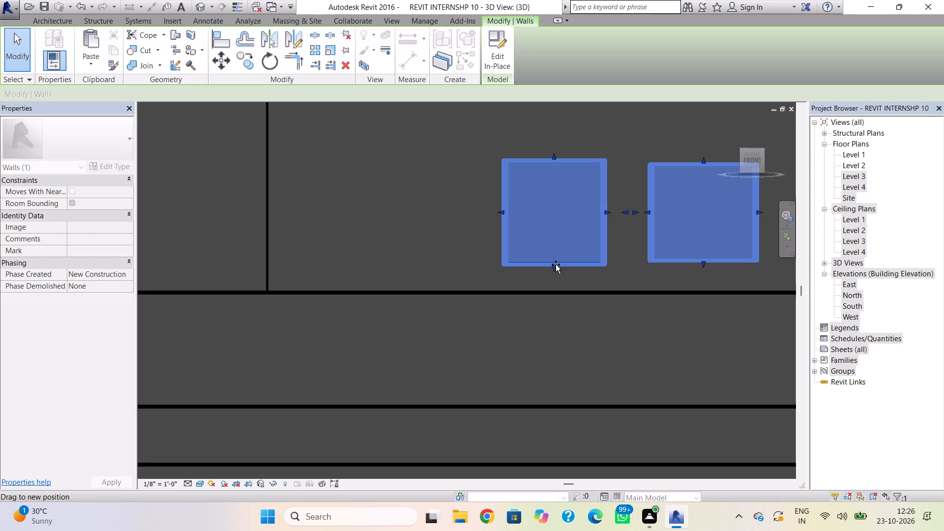
left_click_drag(556, 265, 557, 262)
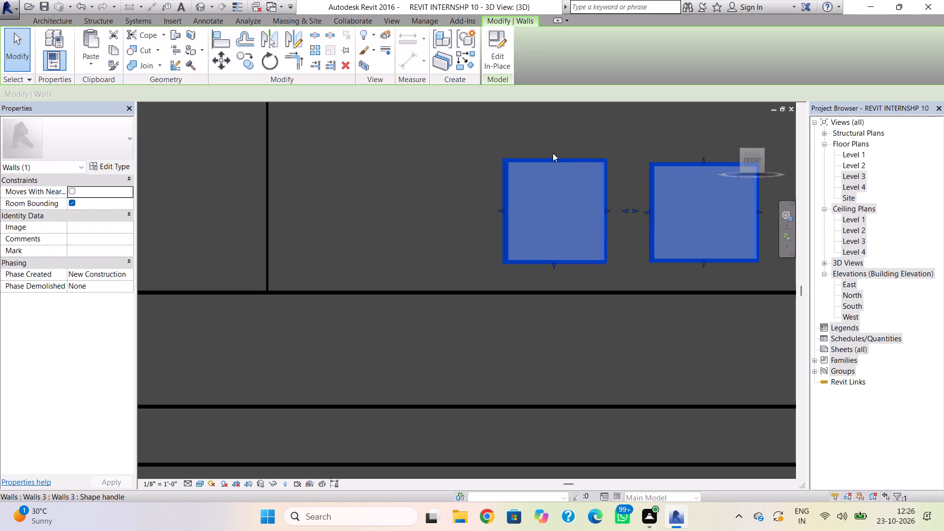
left_click(593, 139)
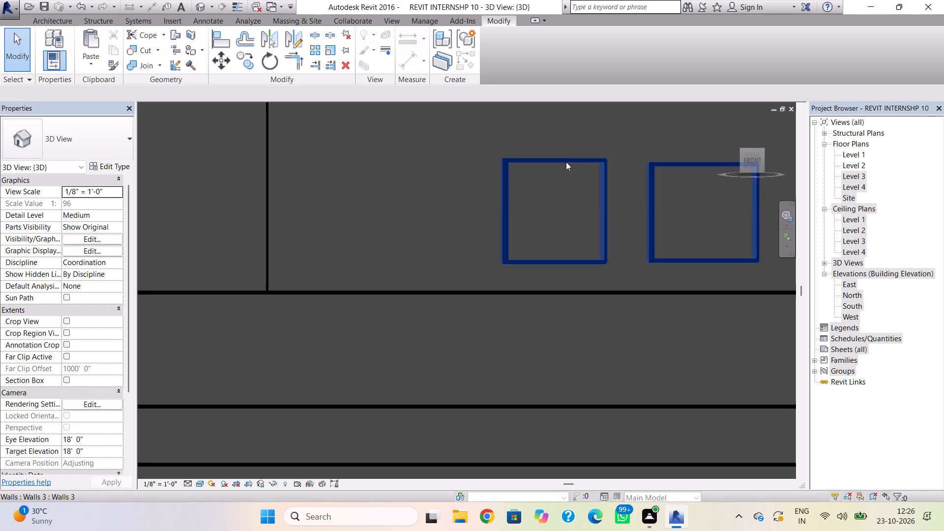
left_click(566, 162)
left_click_drag(553, 156, 554, 162)
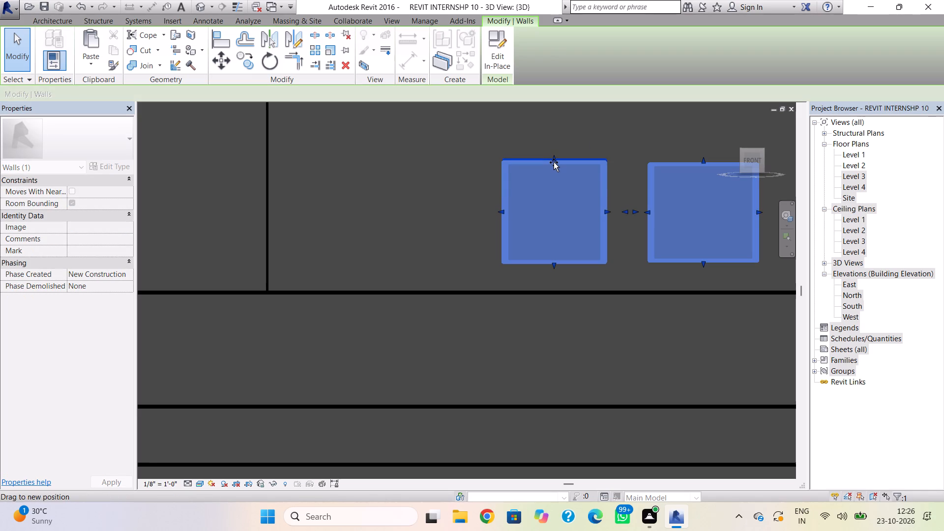
left_click_drag(554, 162, 556, 165)
left_click(503, 211)
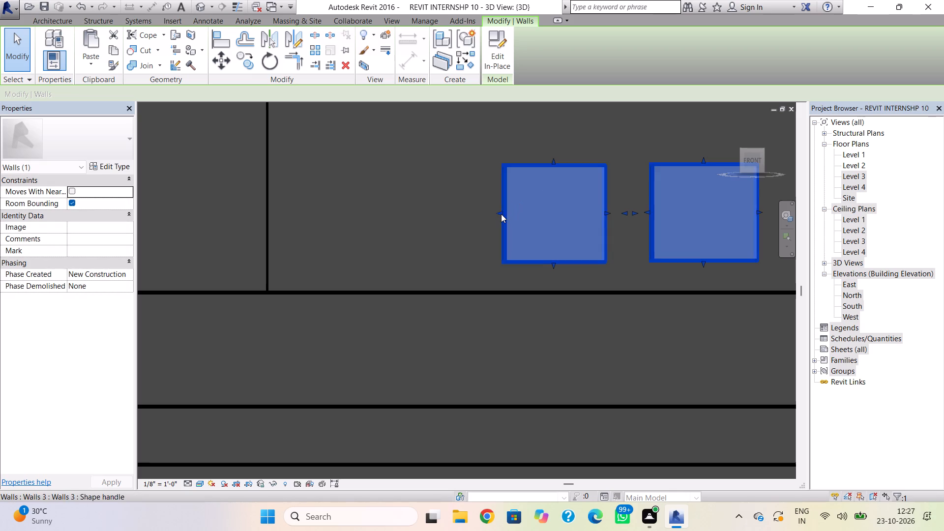
left_click(501, 214)
left_click(475, 211)
Examine the whole building's facade from the front and from a raised corner angle.
scroll(610, 132, "down", 3)
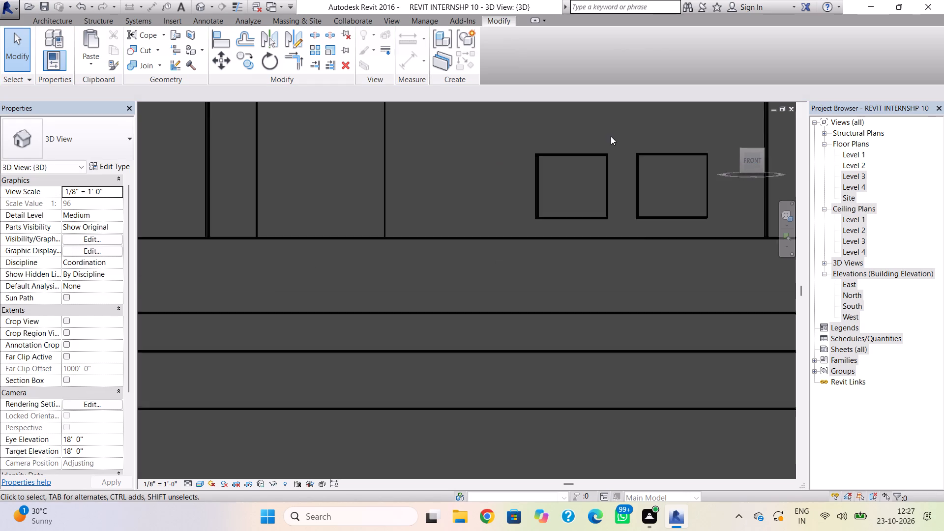
scroll(611, 136, "down", 5)
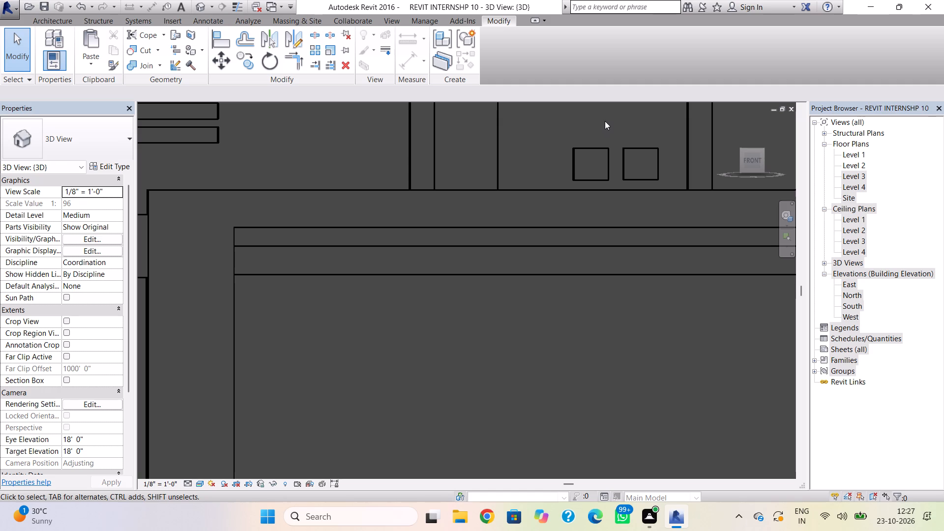
right_click(604, 121)
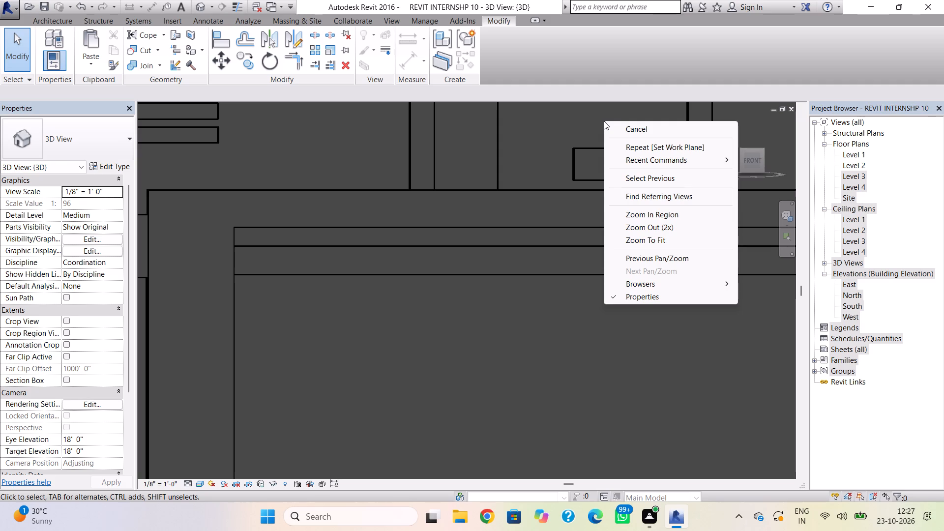
scroll(521, 204, "down", 4)
key("Escape")
scroll(519, 224, "down", 10)
scroll(520, 248, "up", 1)
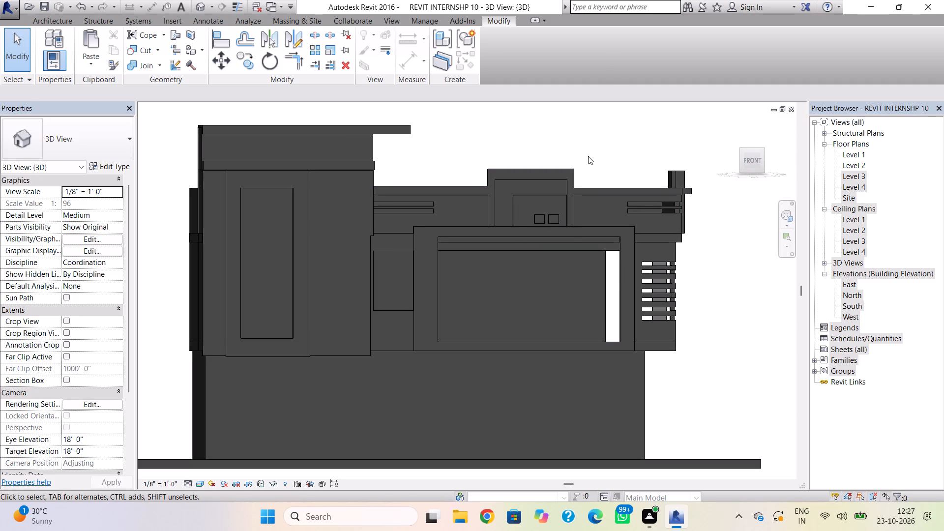
right_click_drag(588, 156, 512, 232, "shift")
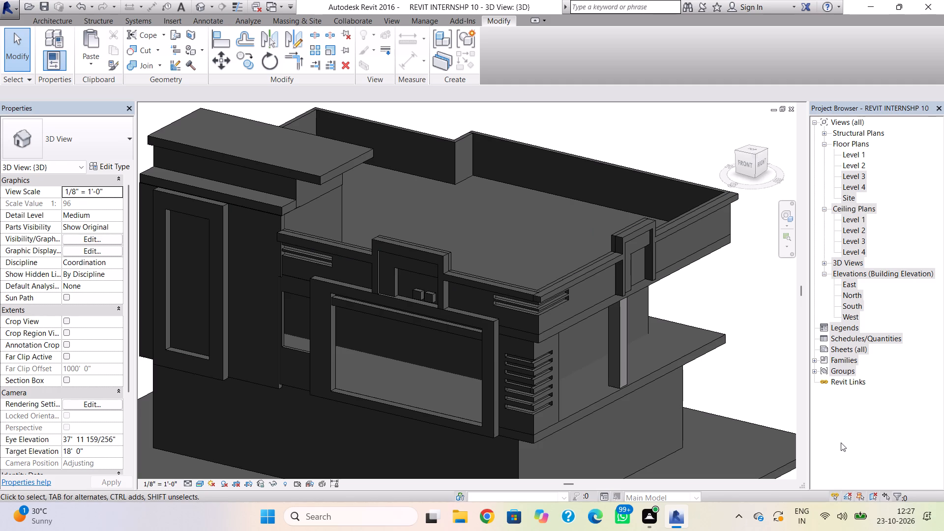
right_click(943, 0)
scroll(517, 384, "down", 2)
middle_click_drag(516, 389, 522, 392)
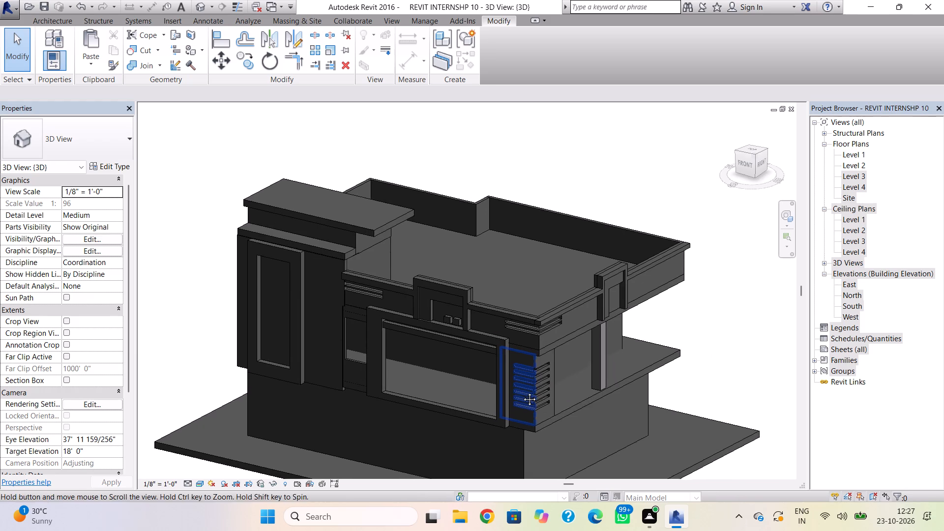
middle_click_drag(522, 392, 577, 380)
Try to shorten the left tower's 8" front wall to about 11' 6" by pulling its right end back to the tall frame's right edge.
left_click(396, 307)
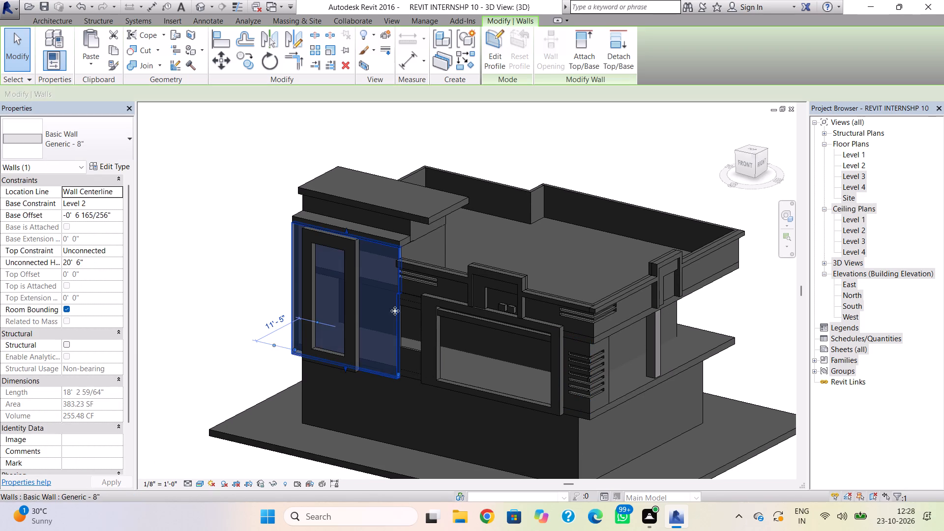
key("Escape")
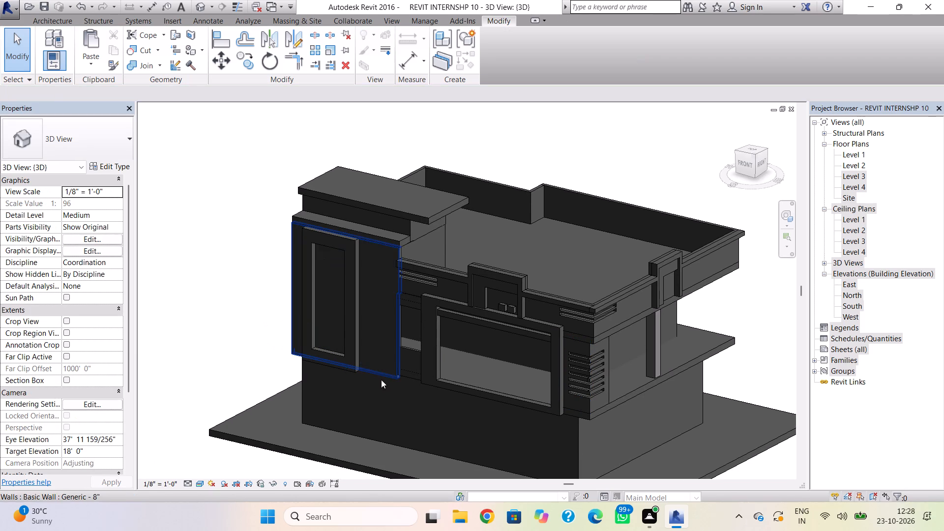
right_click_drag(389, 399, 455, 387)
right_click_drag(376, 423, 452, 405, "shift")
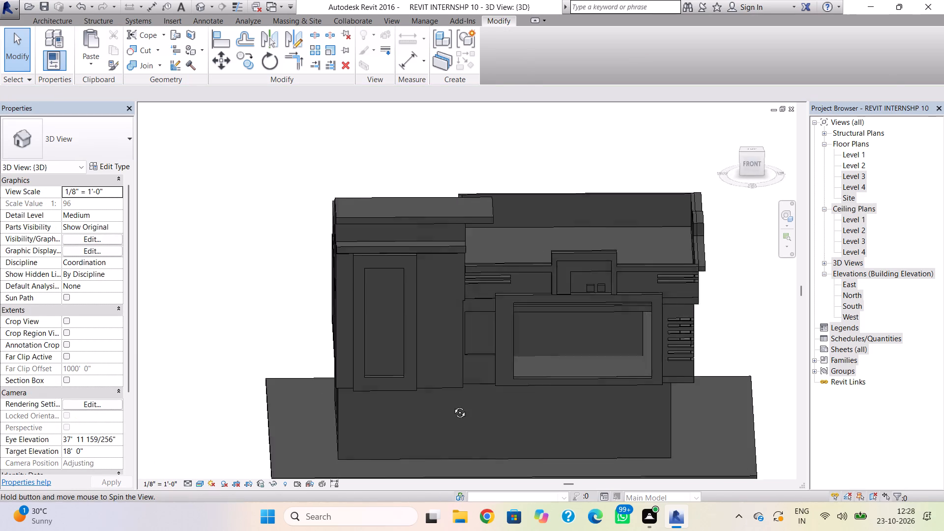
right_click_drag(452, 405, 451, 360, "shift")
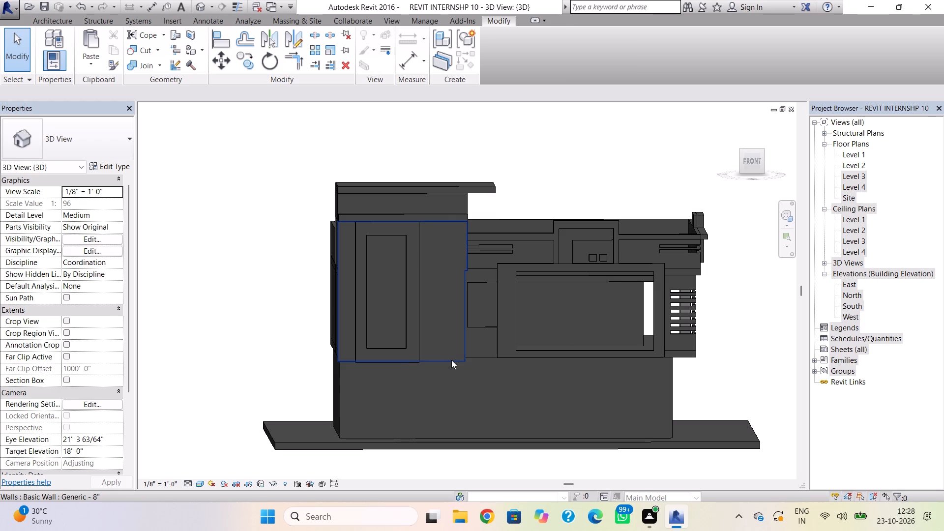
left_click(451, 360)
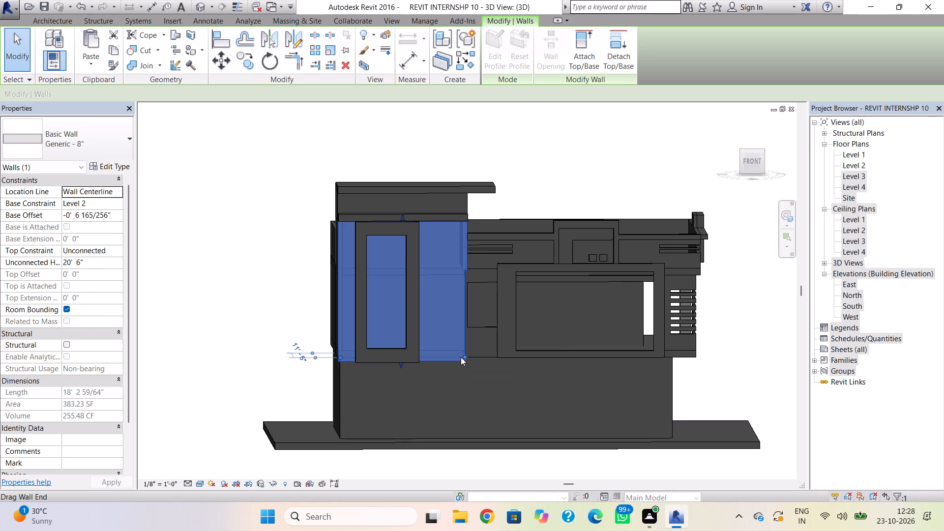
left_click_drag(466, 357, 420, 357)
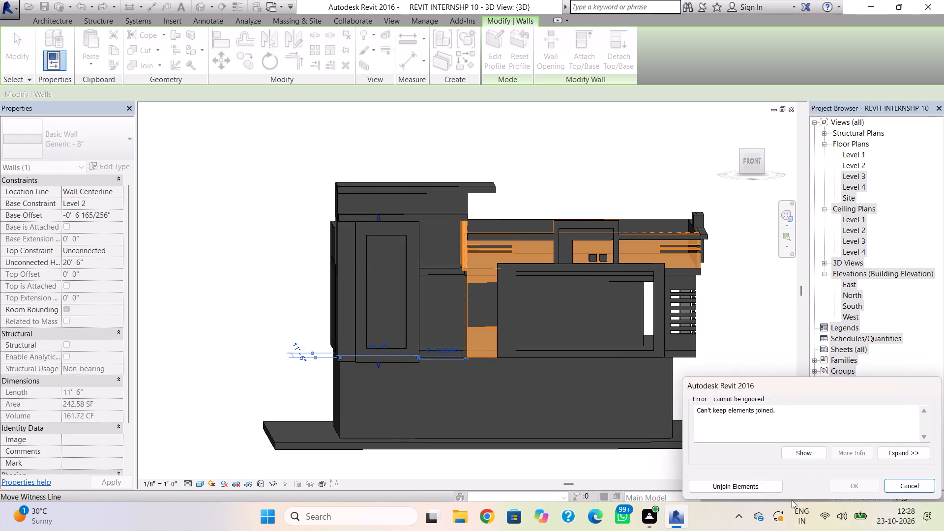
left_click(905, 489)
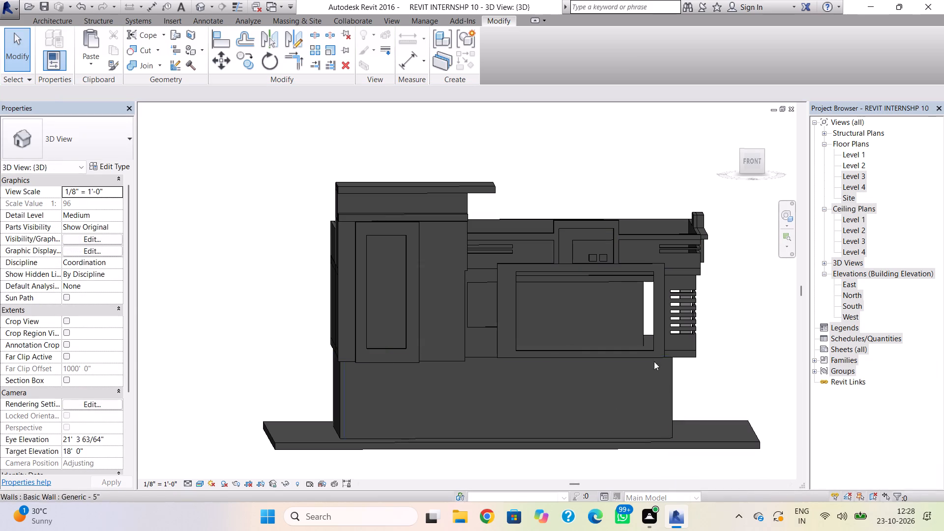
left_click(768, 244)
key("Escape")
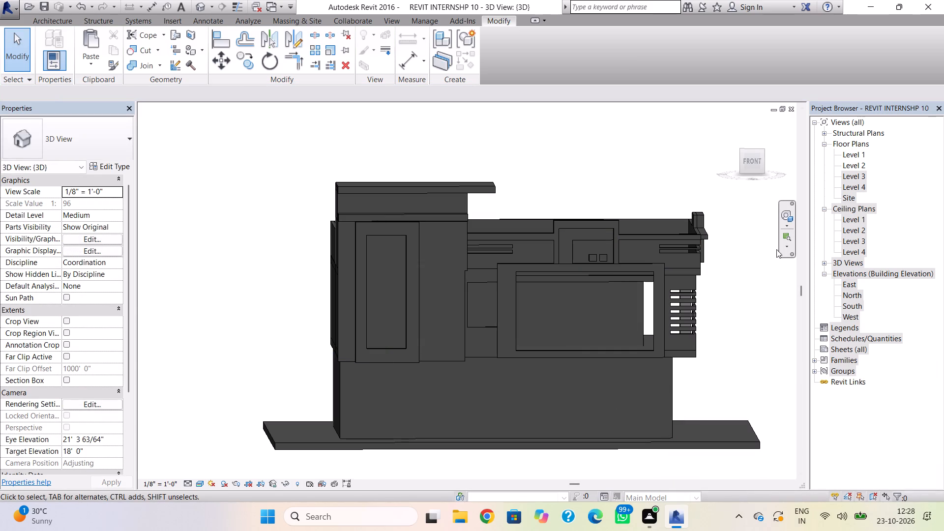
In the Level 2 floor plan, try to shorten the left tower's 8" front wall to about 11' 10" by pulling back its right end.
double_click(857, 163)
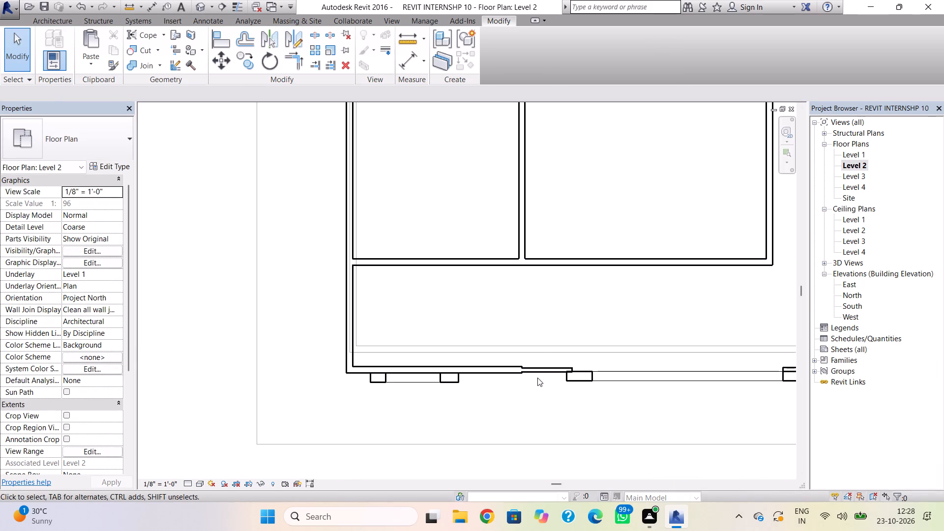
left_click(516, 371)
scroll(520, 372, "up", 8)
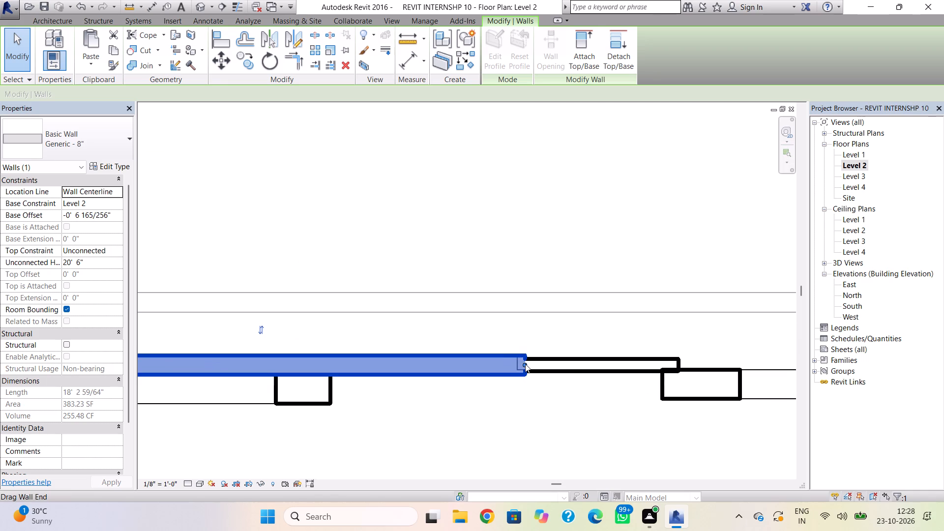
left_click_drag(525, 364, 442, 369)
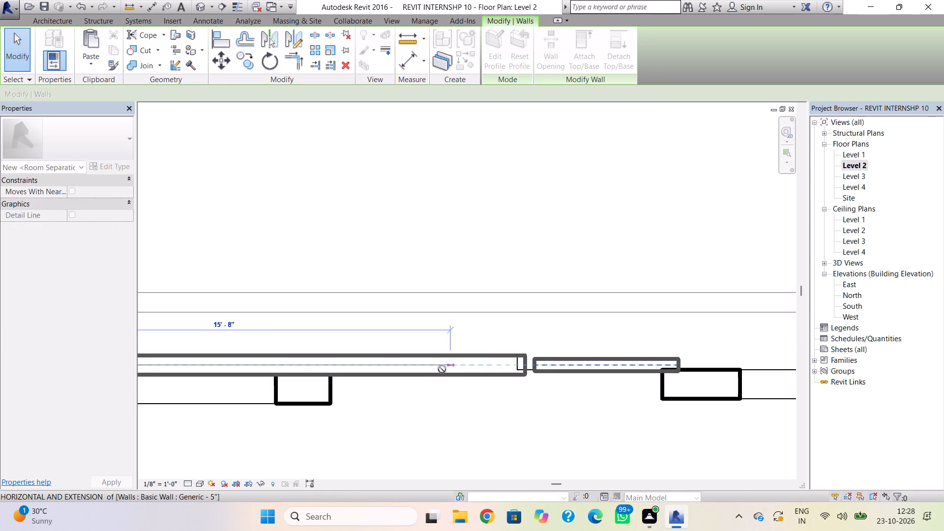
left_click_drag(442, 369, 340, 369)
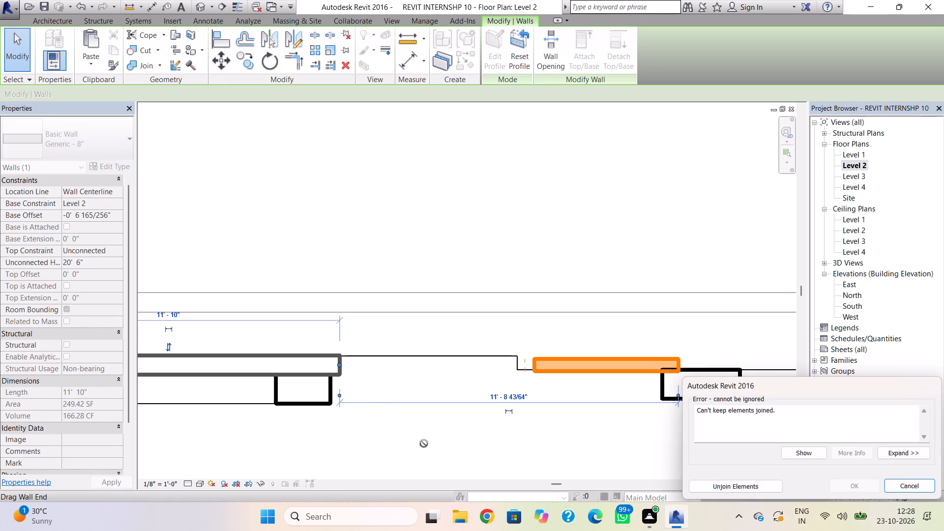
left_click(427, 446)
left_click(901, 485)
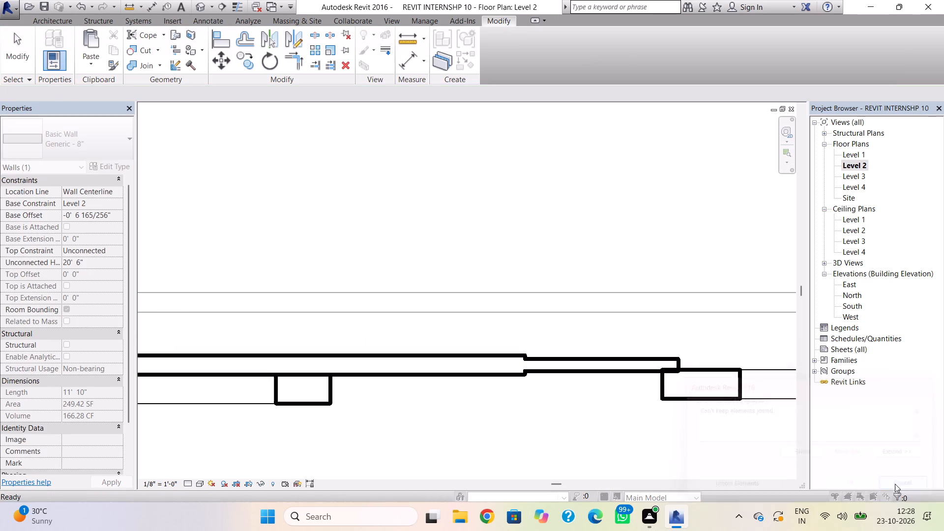
Nudge the 5" wall beside the tower's front wall about 1 1/2" inward, making its inner face flush with the 8" wall.
left_click(644, 364)
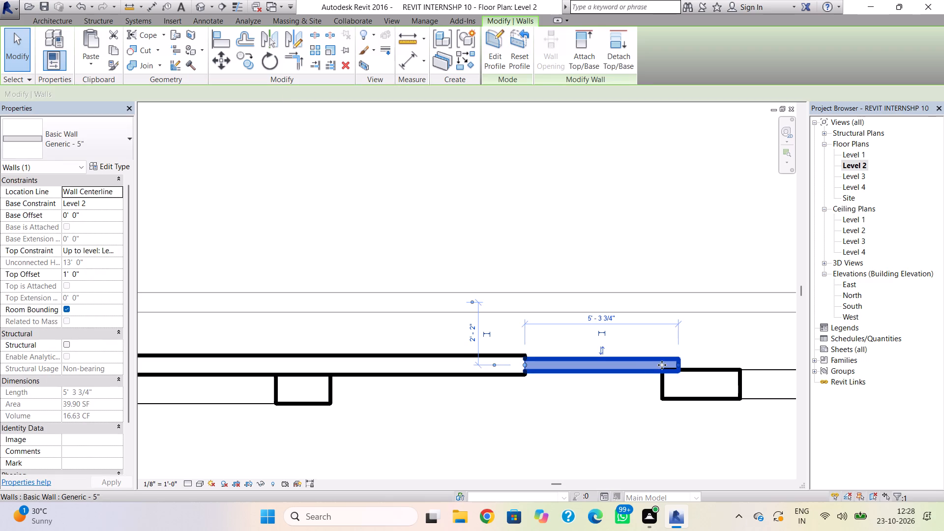
scroll(661, 372, "up", 4)
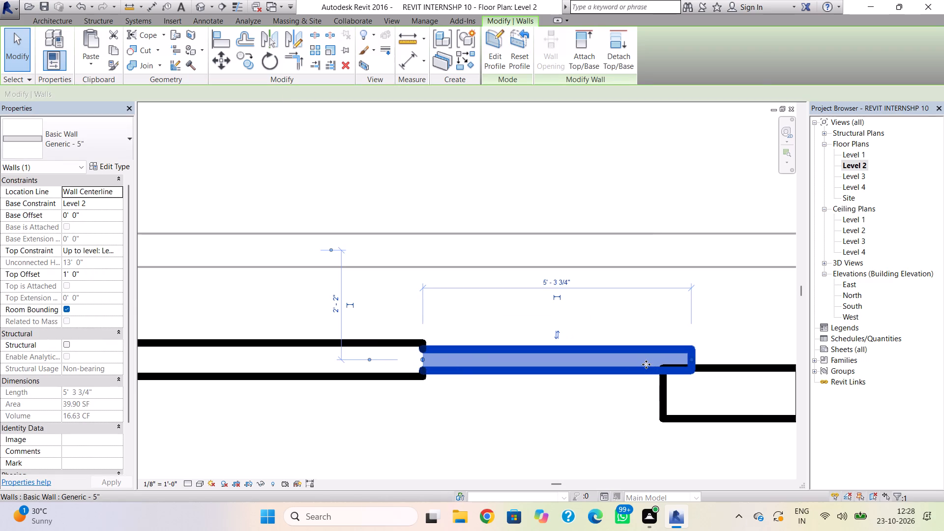
key("Up")
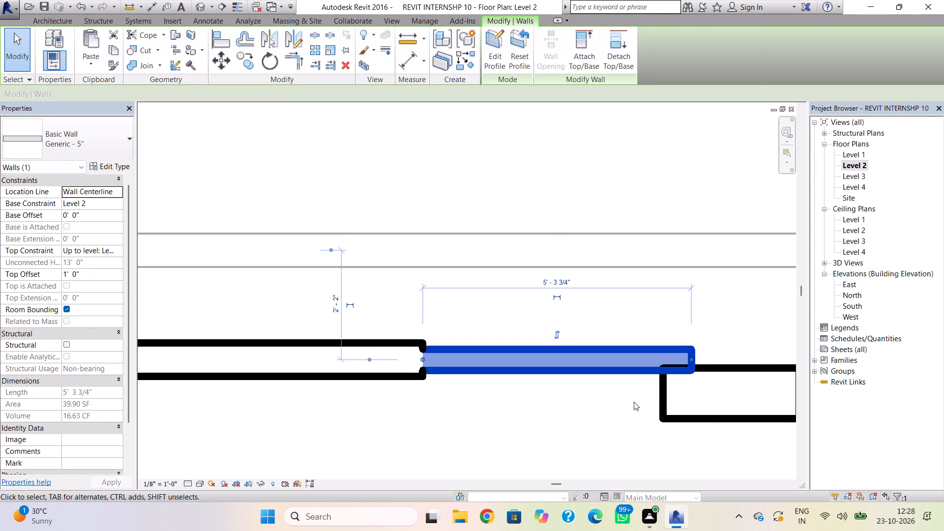
key("Up")
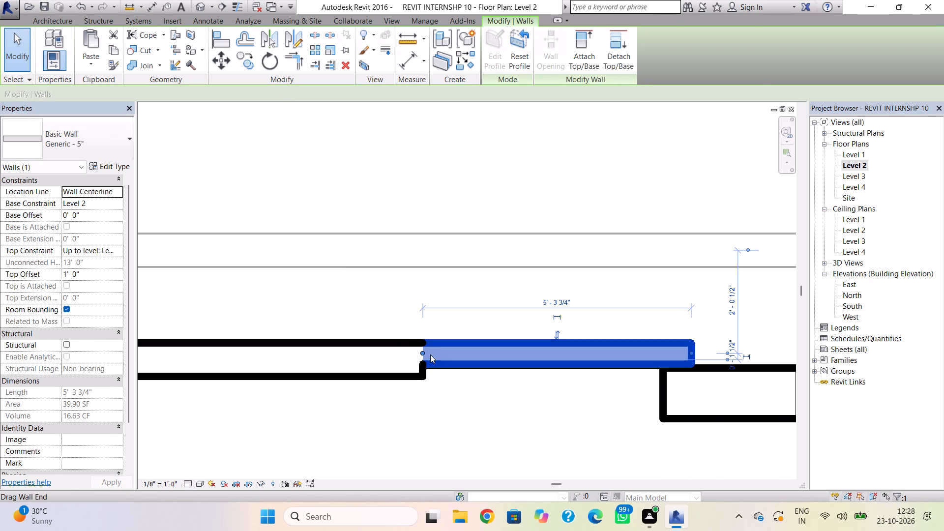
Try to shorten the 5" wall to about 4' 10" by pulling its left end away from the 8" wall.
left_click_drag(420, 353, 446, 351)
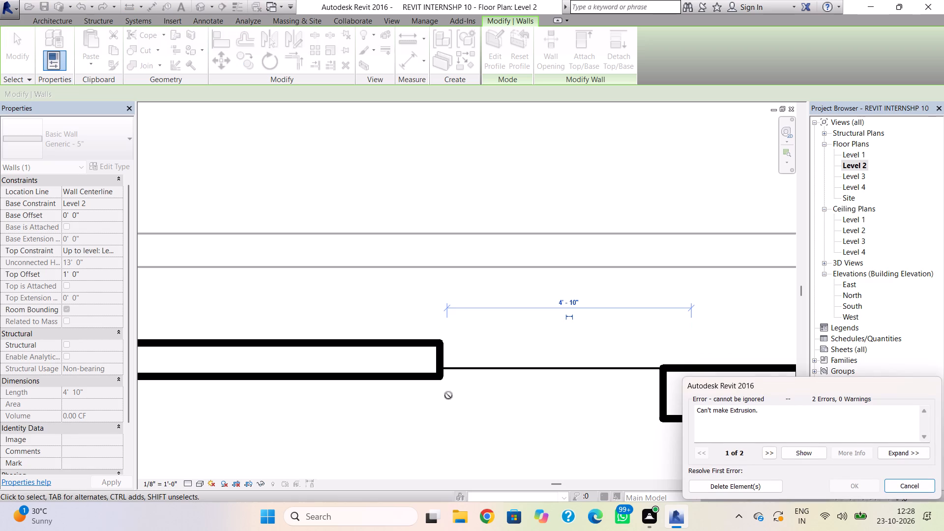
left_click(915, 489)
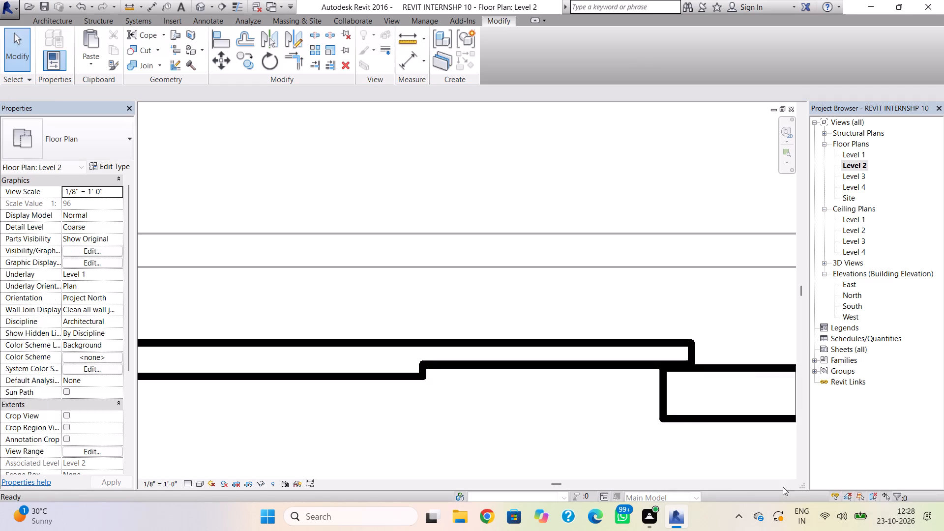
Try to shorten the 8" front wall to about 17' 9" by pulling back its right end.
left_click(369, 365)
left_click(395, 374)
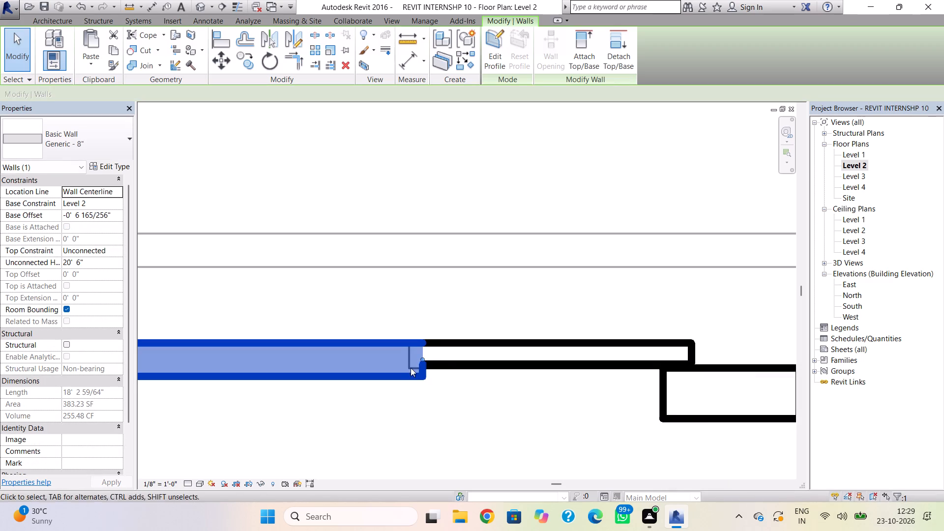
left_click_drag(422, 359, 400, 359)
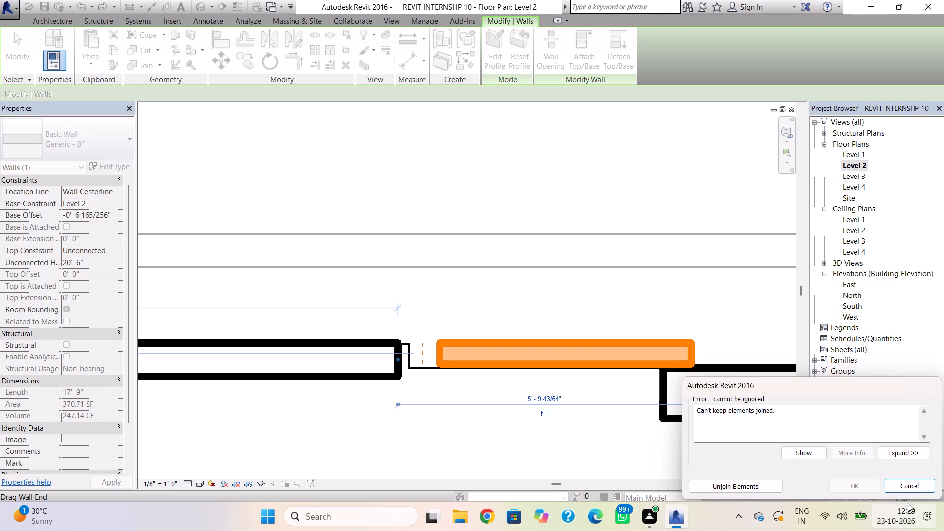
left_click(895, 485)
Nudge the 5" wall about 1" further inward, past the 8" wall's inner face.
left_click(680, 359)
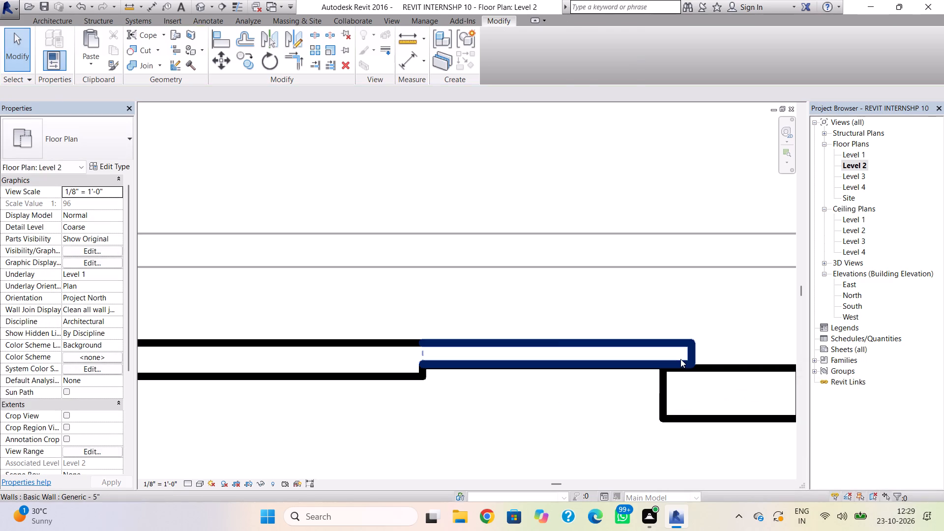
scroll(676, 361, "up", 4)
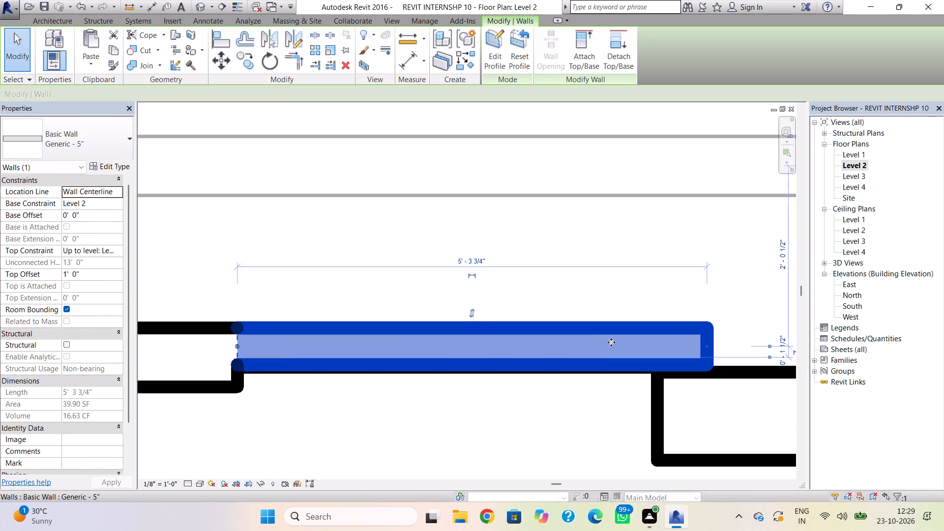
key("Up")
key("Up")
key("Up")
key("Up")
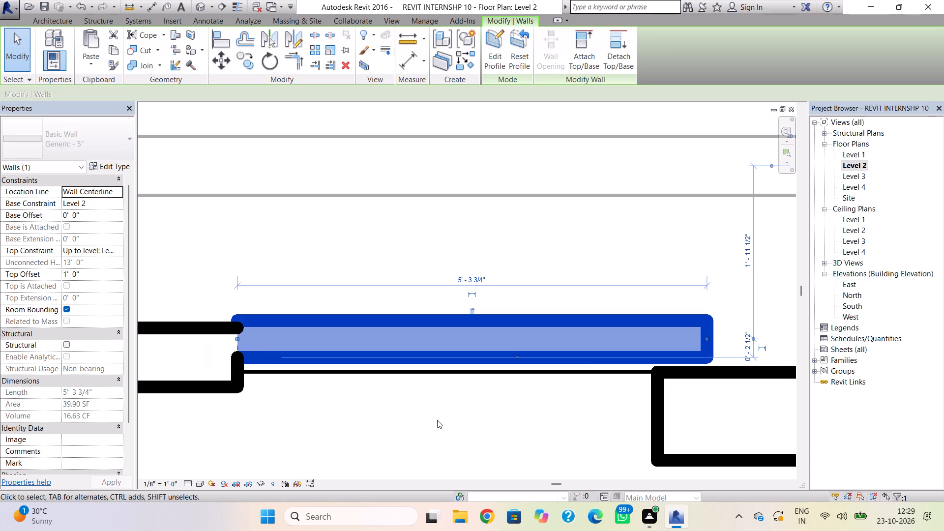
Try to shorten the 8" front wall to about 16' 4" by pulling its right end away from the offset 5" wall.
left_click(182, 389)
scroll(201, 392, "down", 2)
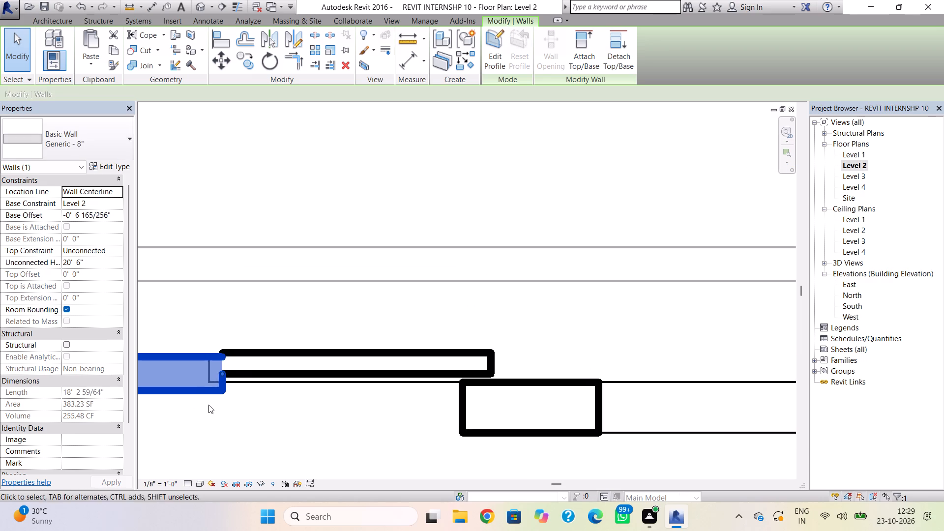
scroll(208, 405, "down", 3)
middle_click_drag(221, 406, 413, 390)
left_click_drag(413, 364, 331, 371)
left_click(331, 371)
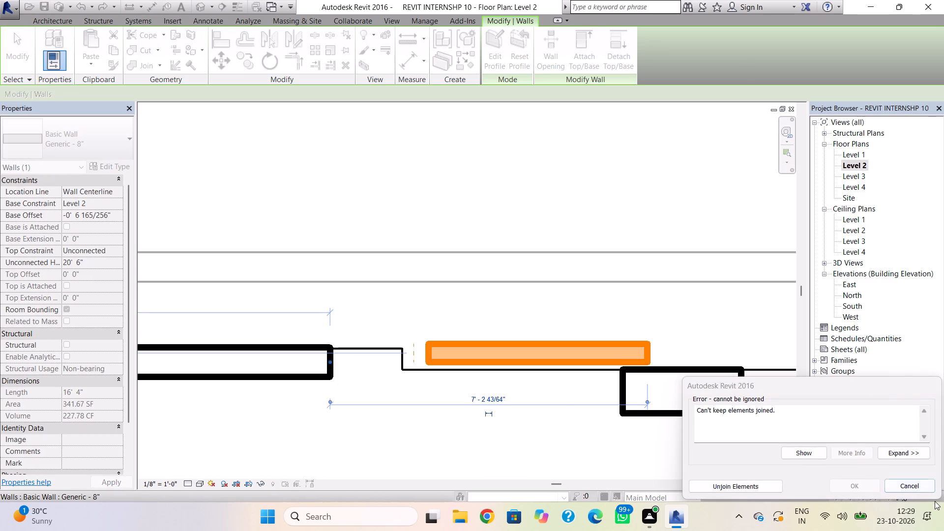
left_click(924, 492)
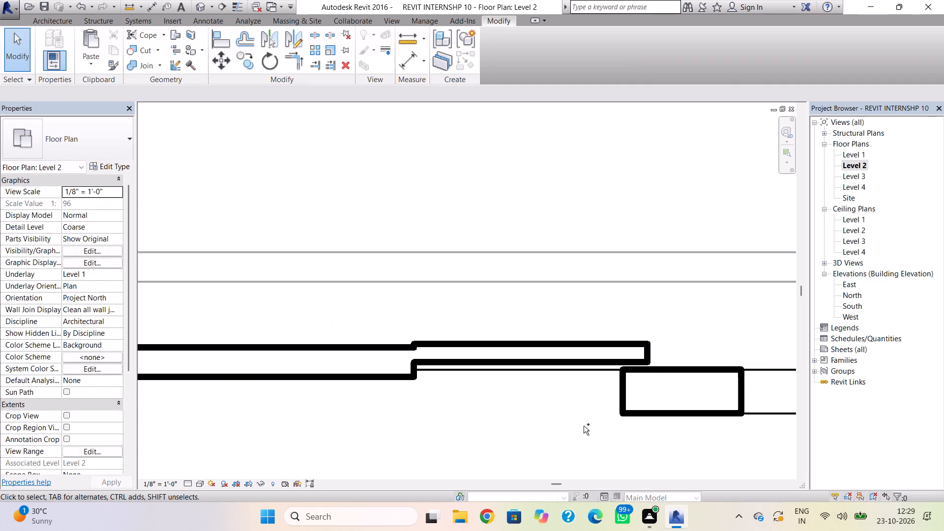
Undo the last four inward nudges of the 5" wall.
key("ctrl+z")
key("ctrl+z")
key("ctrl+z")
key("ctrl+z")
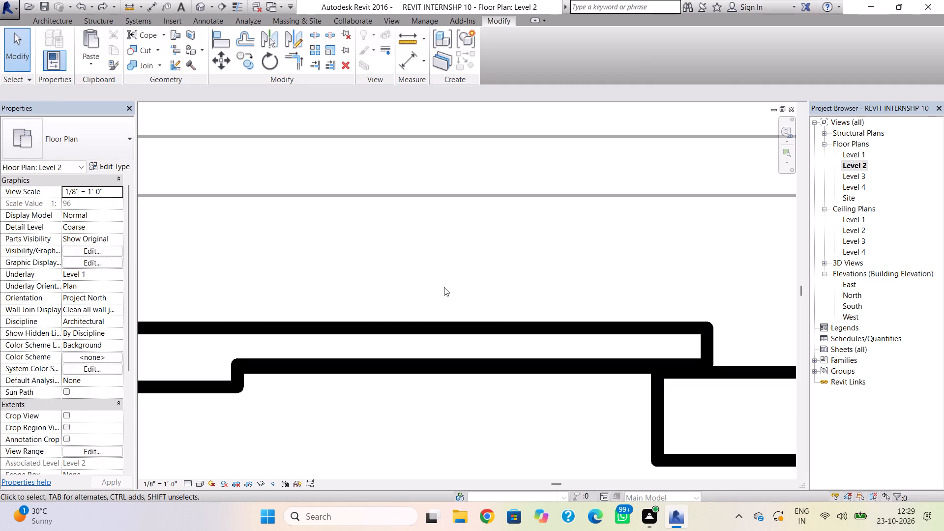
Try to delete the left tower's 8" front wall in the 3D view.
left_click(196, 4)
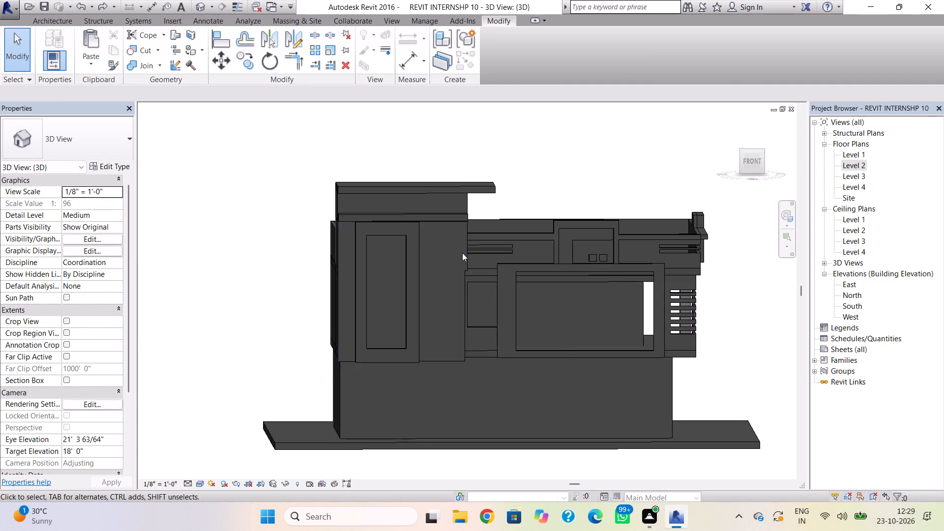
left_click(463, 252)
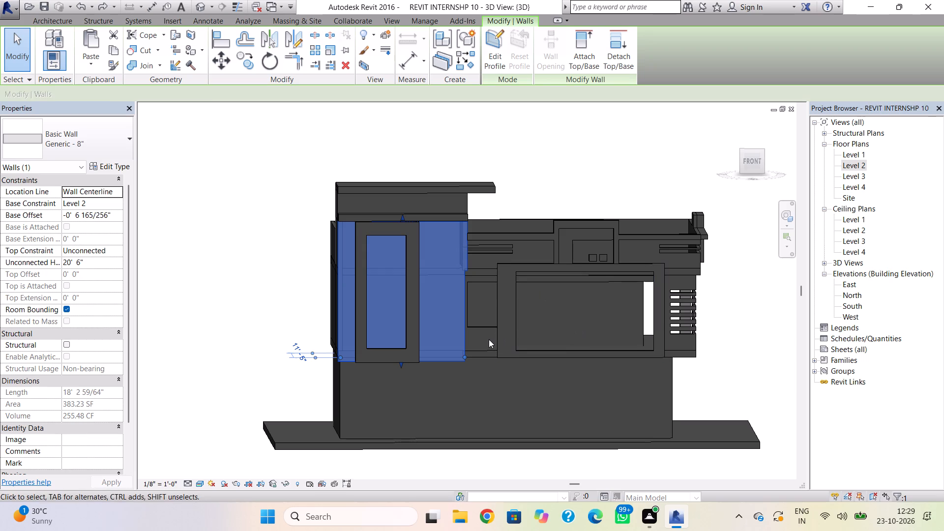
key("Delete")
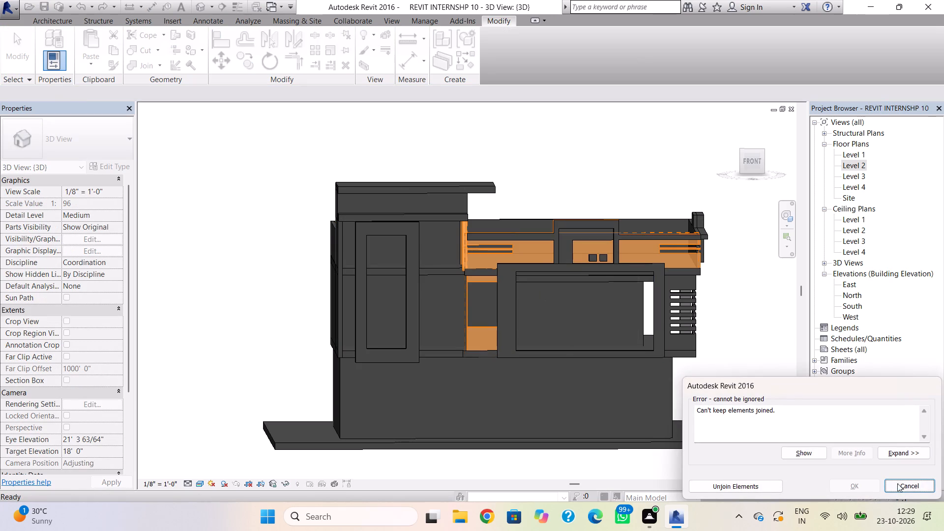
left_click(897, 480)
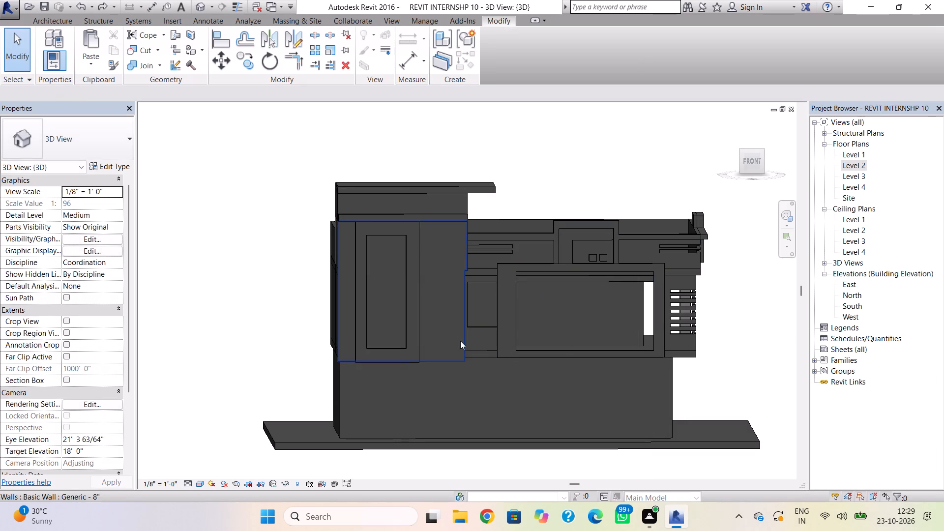
Change the left tower's front wall type to Generic - 8" - Filled and check it in plan and 3D.
left_click(460, 341)
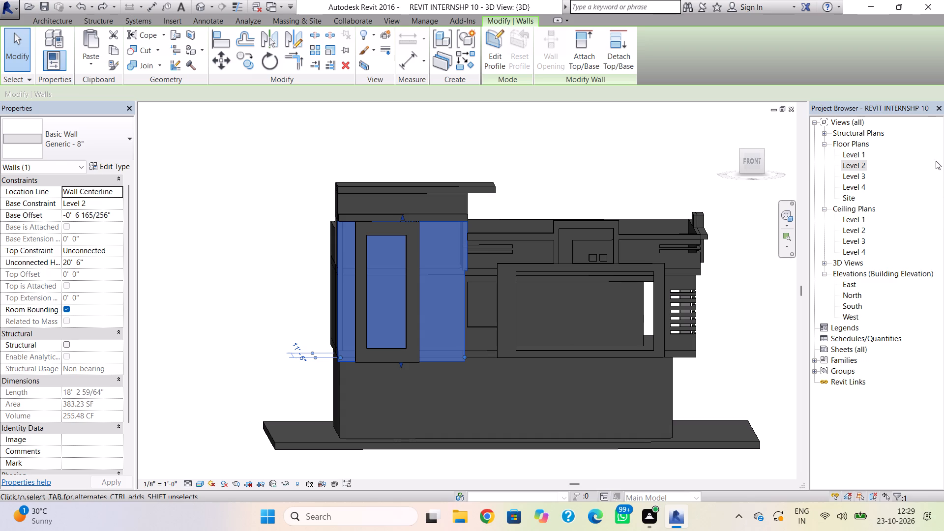
double_click(852, 165)
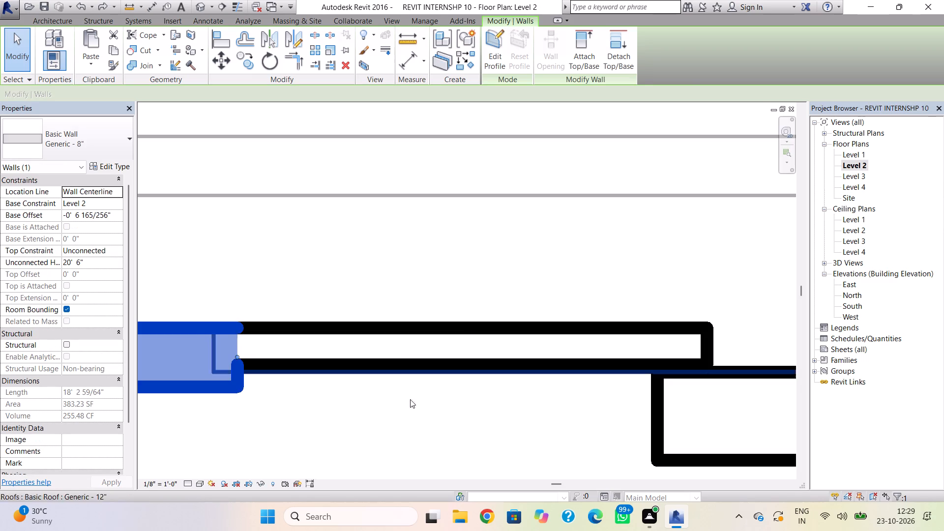
scroll(416, 430, "down", 4)
middle_click_drag(441, 440, 807, 380)
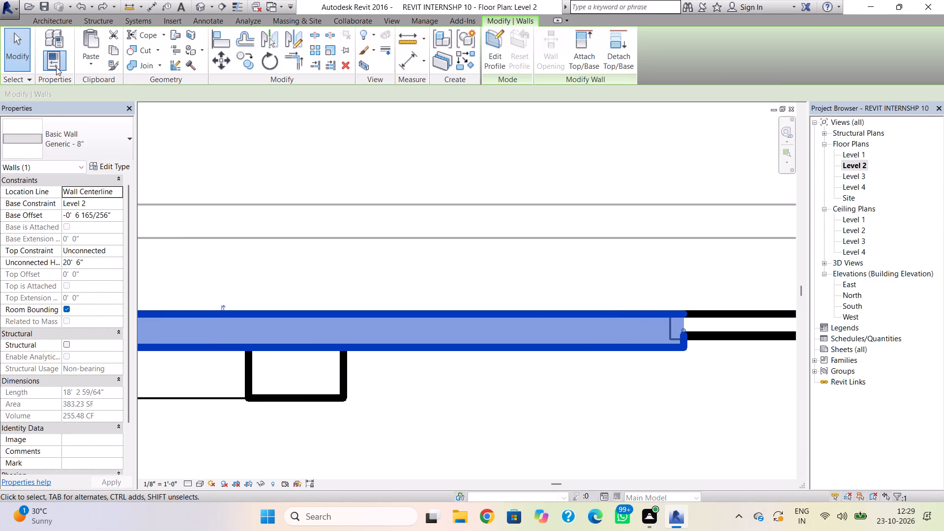
left_click(62, 18)
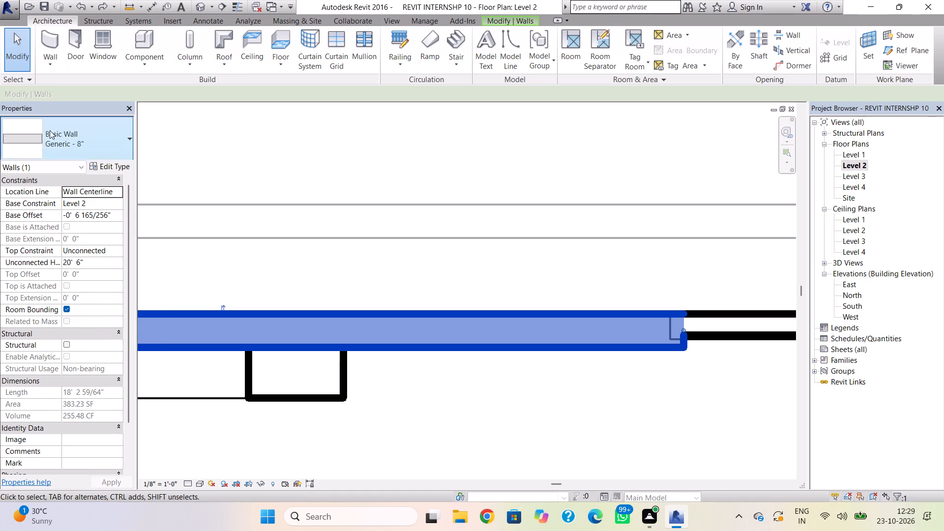
left_click(53, 138)
left_click(106, 210)
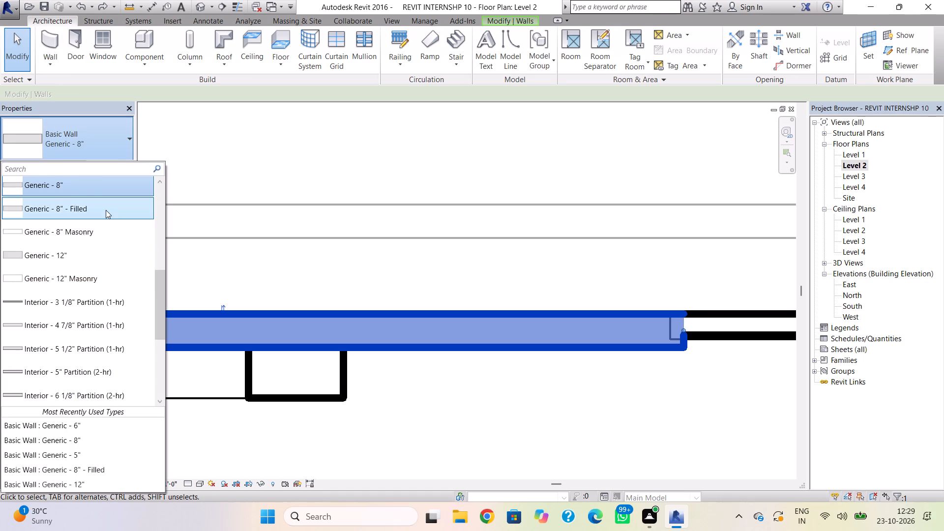
left_click(400, 417)
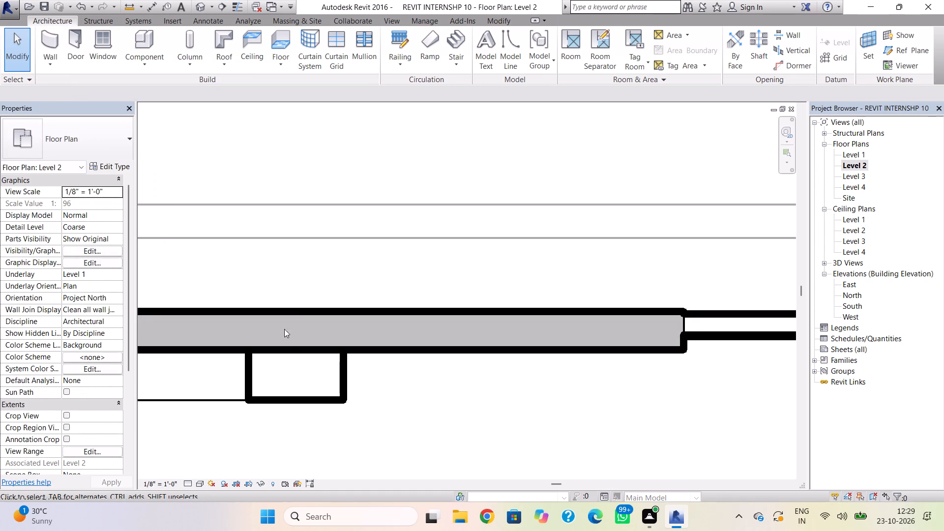
scroll(560, 410, "down", 6)
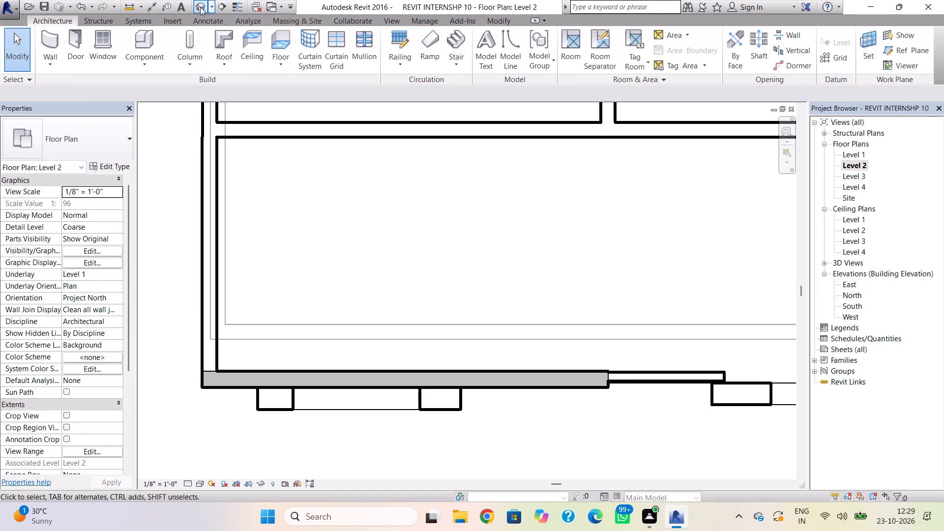
left_click_drag(200, 7, 204, 11)
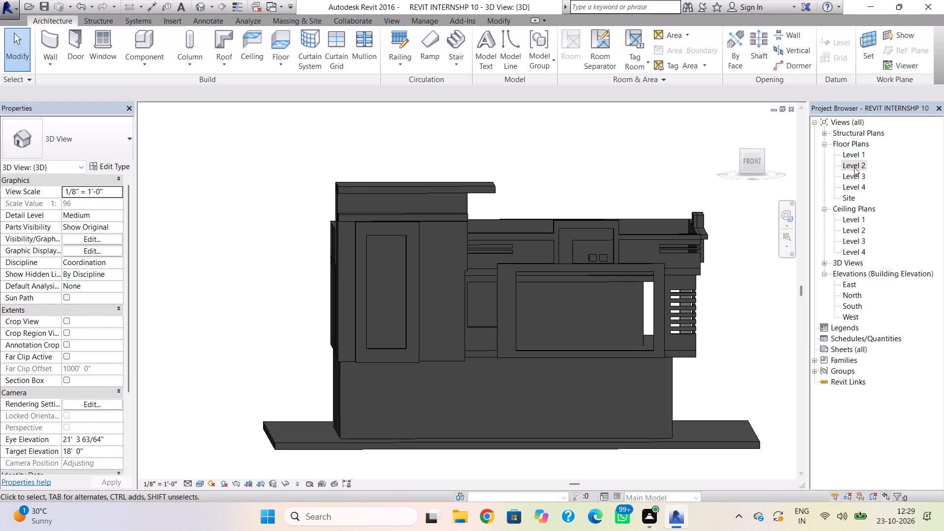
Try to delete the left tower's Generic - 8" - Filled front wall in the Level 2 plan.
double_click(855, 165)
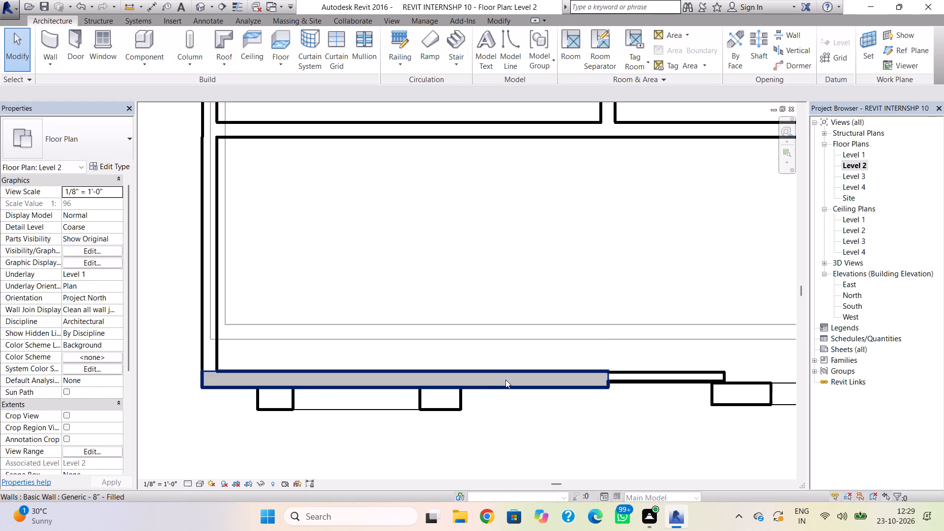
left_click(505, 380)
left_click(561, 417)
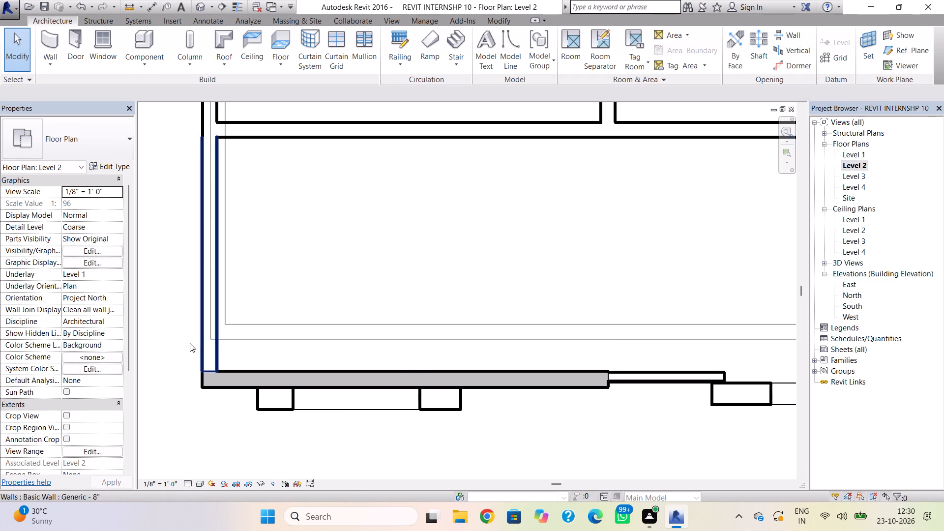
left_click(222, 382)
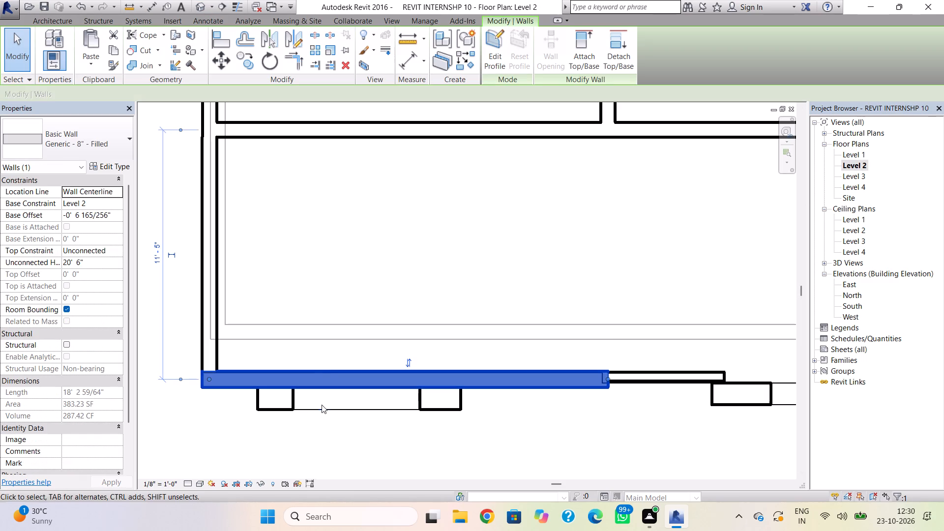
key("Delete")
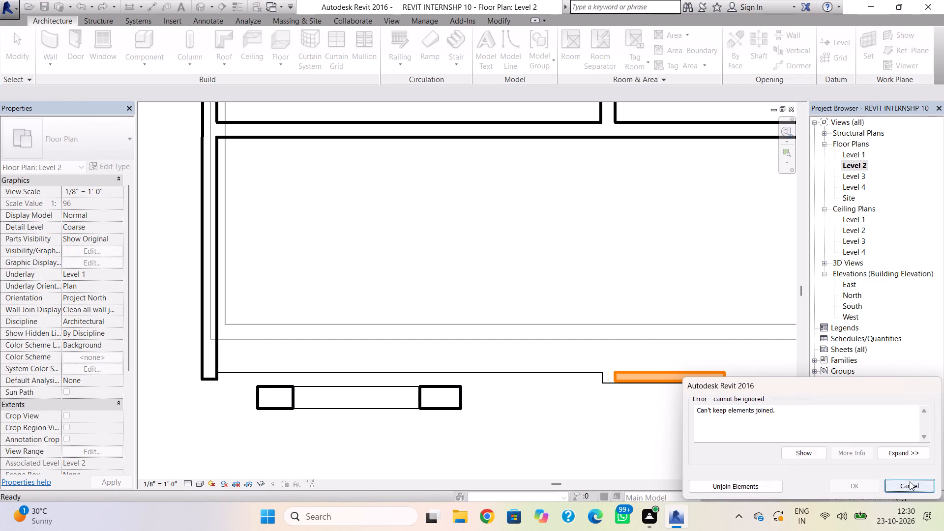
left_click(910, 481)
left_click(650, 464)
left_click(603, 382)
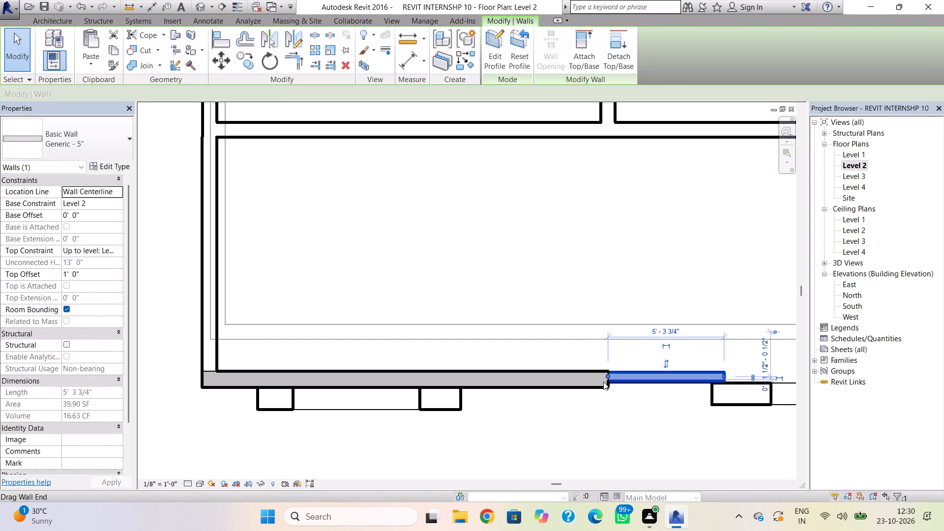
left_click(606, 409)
Draw a 20' high Generic - 8" wall about 6' 9" long along the filled wall's outer face, from the projecting column to its end.
left_click(51, 42)
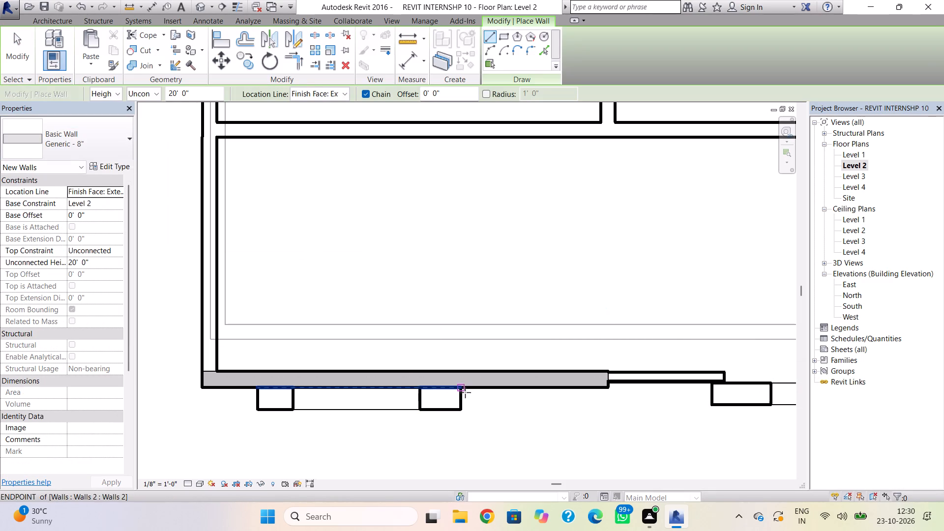
scroll(465, 395, "up", 3)
left_click(461, 386)
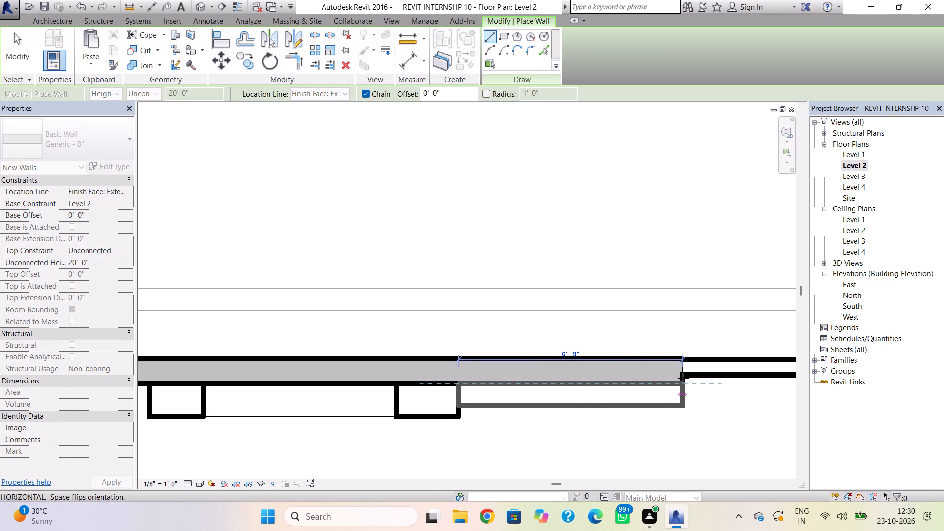
scroll(683, 378, "up", 7)
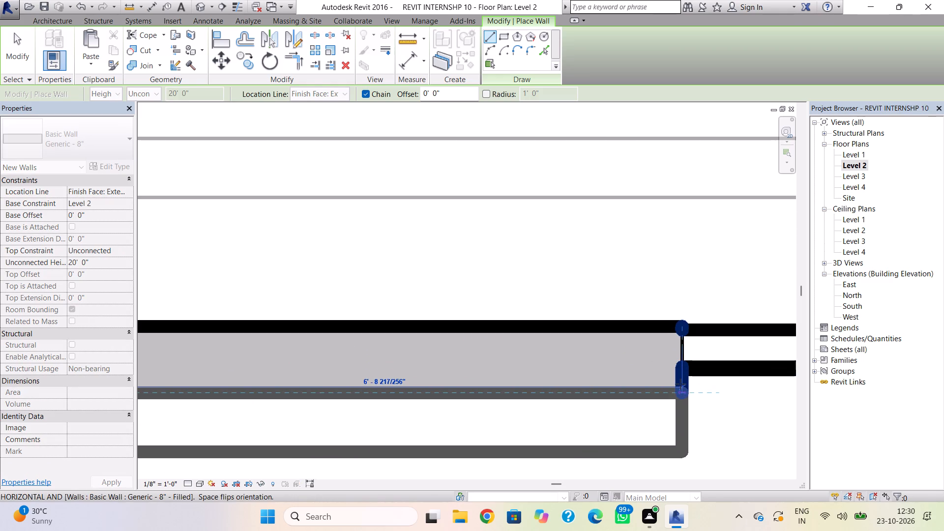
left_click(680, 384)
key("Escape")
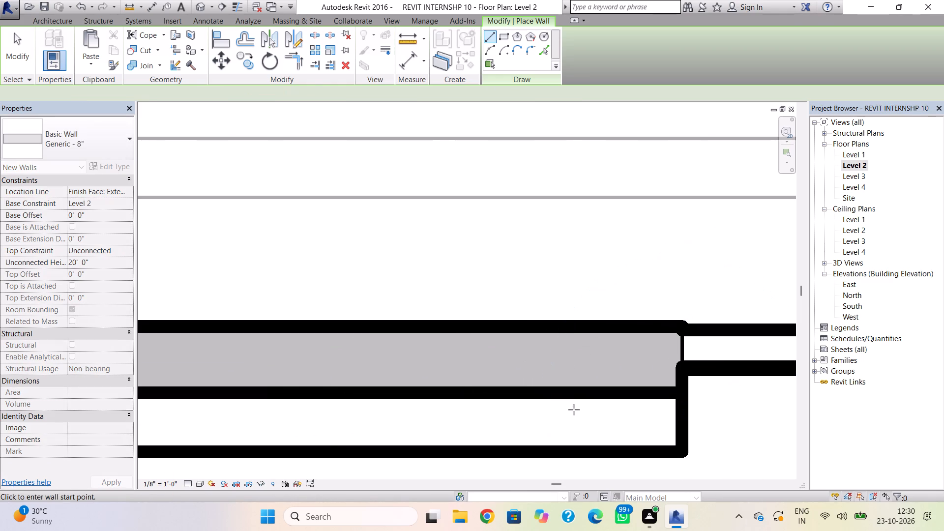
key("Escape")
Nudge the new 8" wall inward over the filled front wall until its inner face meets the 5" wall's outer face.
scroll(527, 398, "down", 3)
middle_click_drag(556, 395, 599, 378)
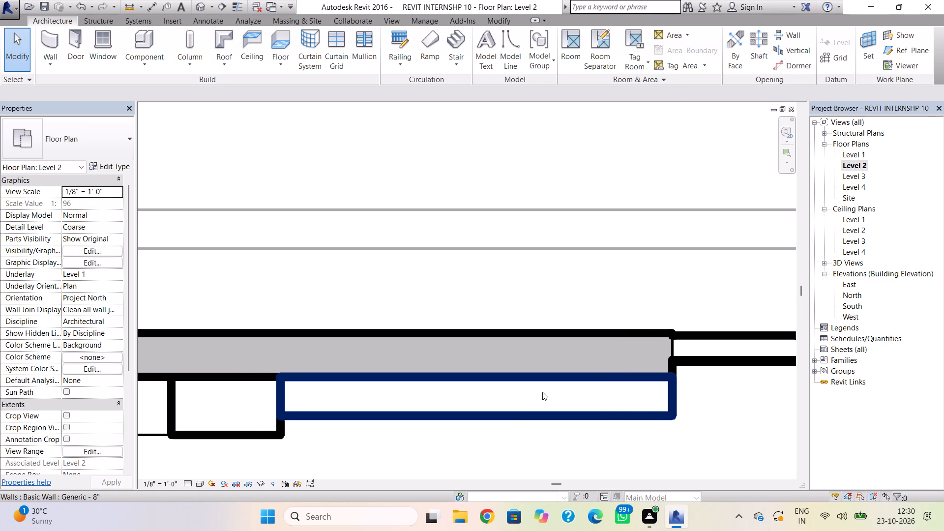
left_click(536, 381)
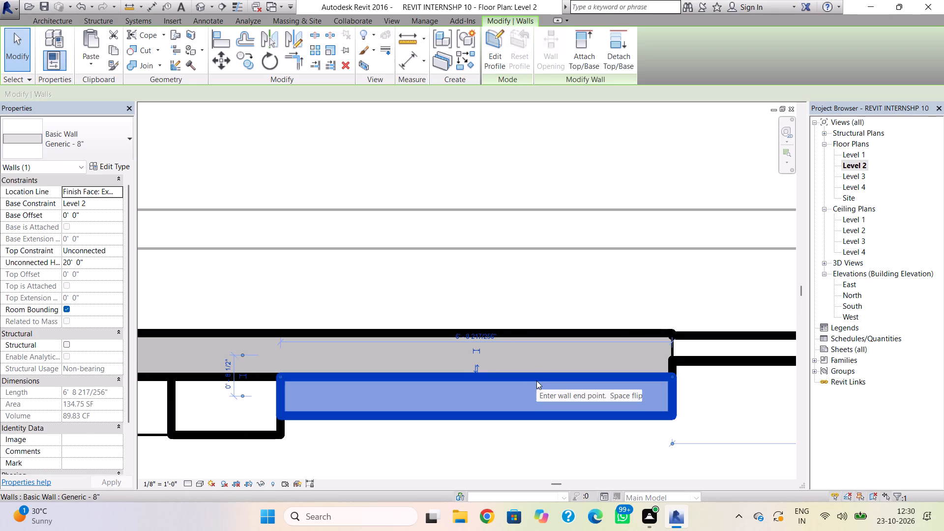
key("Up")
key("Up")
key("Up")
key("Up")
key("Up")
key("Up")
key("Up")
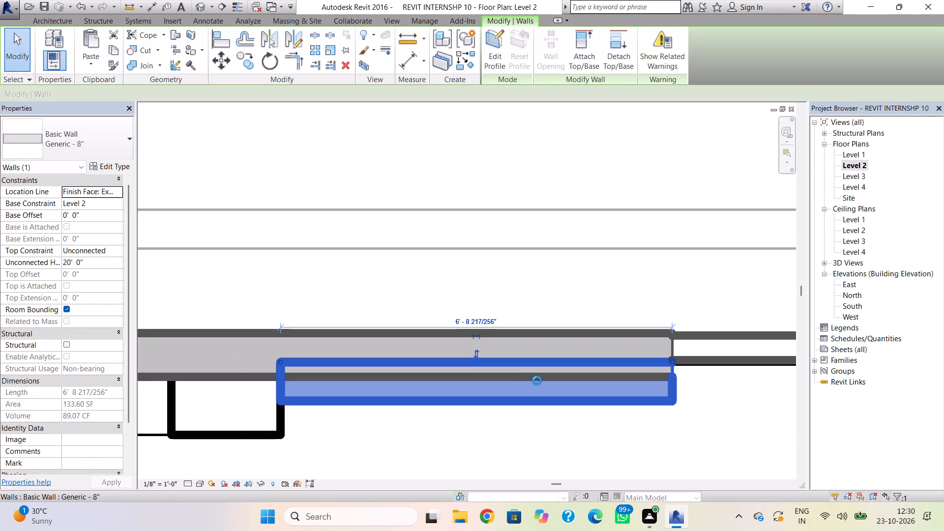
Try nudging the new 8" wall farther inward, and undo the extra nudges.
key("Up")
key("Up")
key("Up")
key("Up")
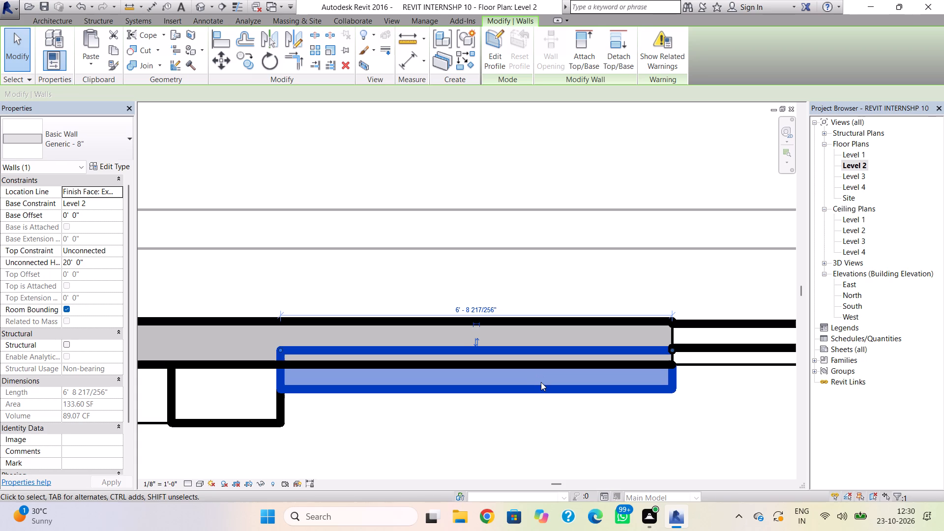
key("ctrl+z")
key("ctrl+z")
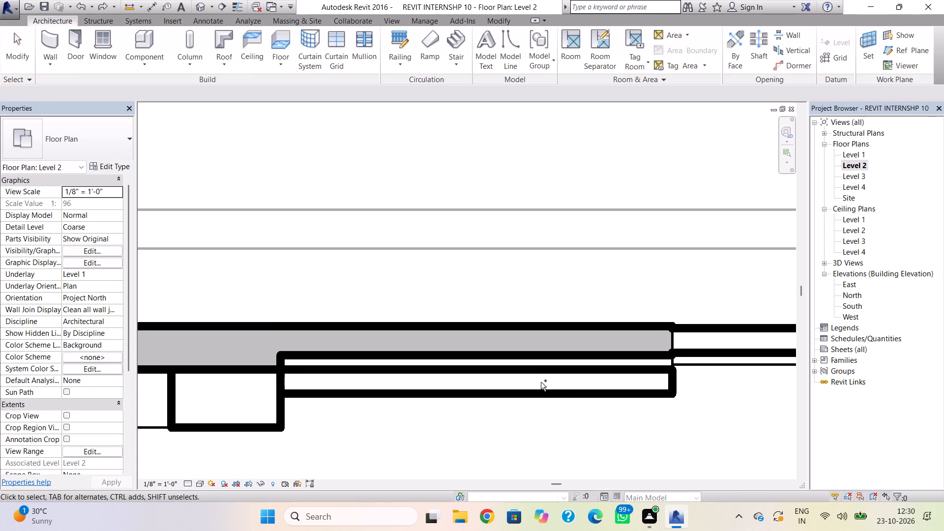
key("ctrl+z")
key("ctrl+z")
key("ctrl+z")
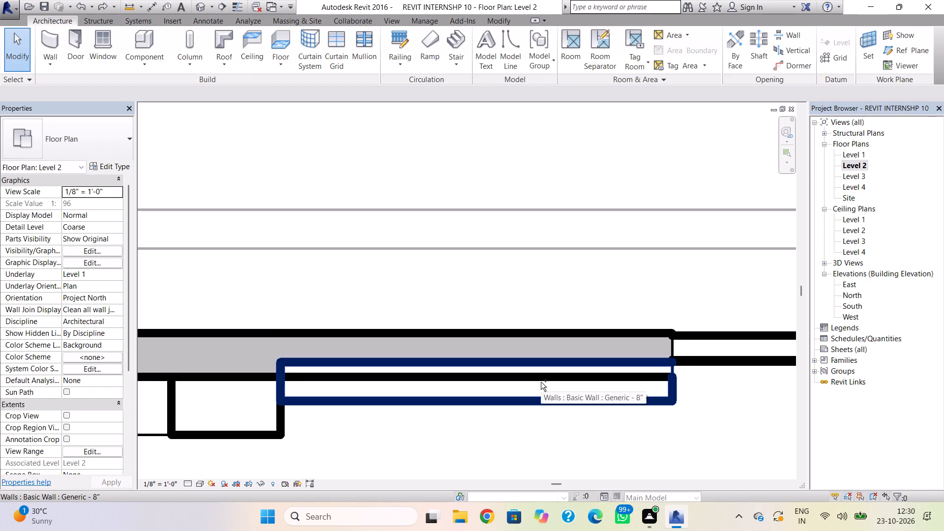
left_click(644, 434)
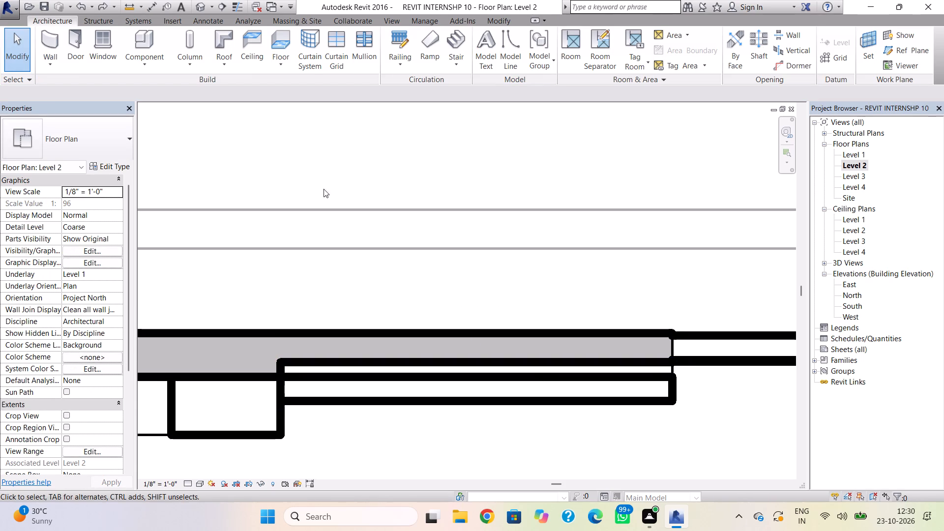
In the 3D view, extend the new 8" wall's base down to the filled front wall's bottom edge, a base offset of about -6 5/8".
left_click(203, 2)
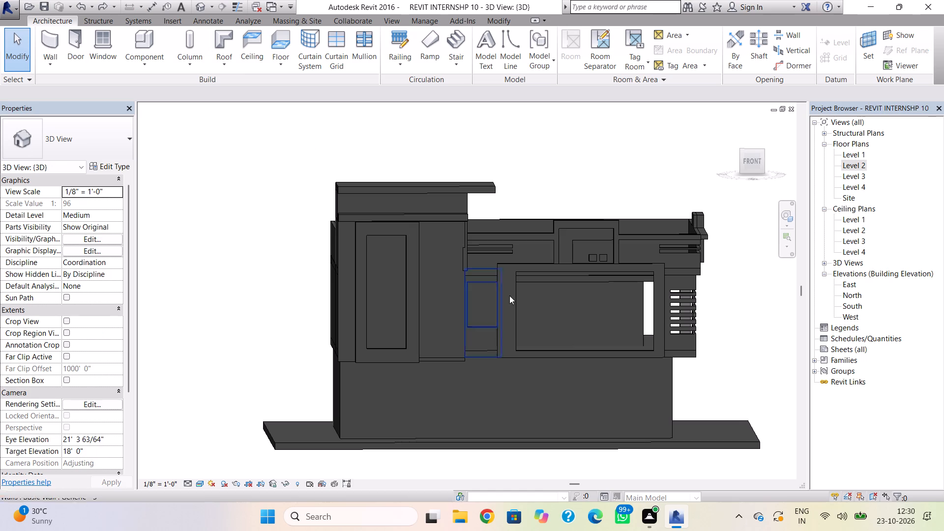
left_click(450, 354)
scroll(448, 362, "up", 4)
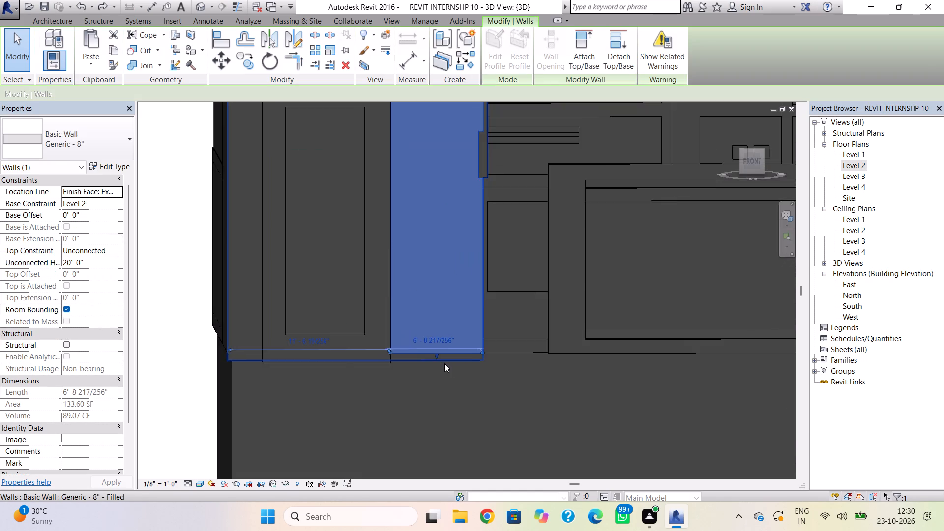
scroll(444, 363, "up", 4)
left_click_drag(433, 352, 435, 360)
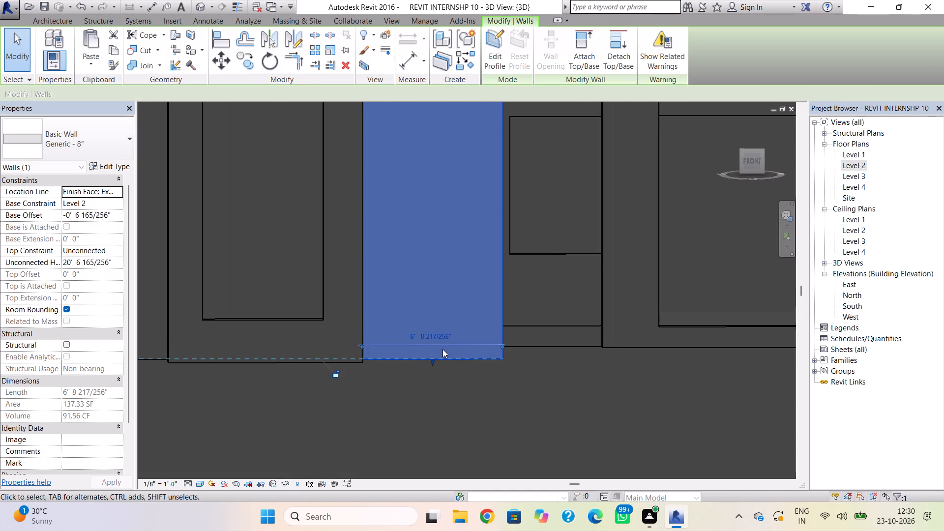
Lower the new 8" wall's top to an unconnected height of about 14' 3", just above the tower side wall's lower edge.
middle_click_drag(446, 370, 430, 474)
scroll(425, 295, "down", 2)
middle_click_drag(425, 310, 418, 443)
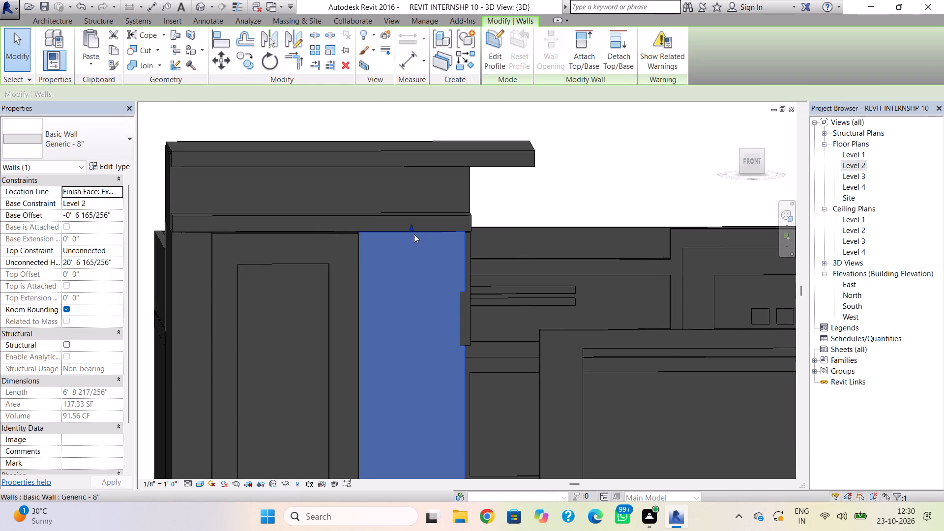
left_click_drag(411, 225, 422, 366)
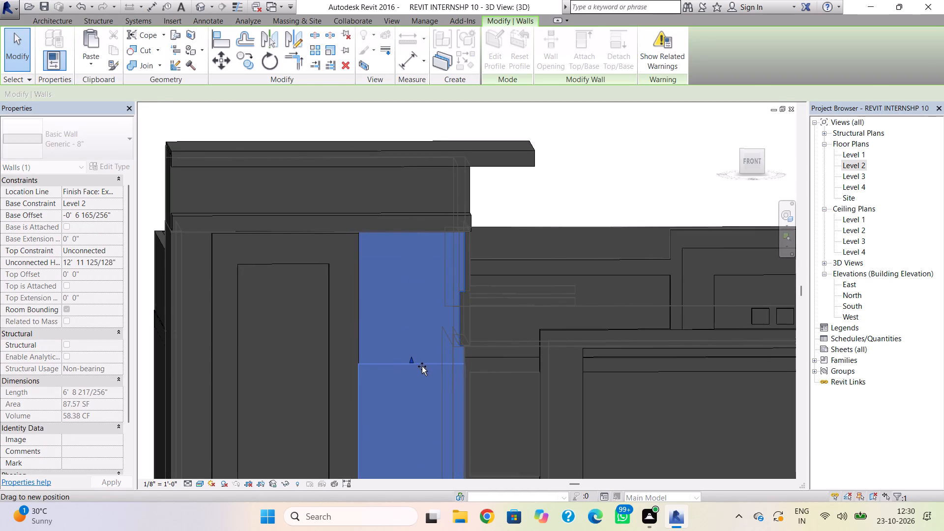
left_click_drag(422, 366, 425, 354)
scroll(435, 364, "down", 2)
middle_click_drag(436, 366, 440, 279)
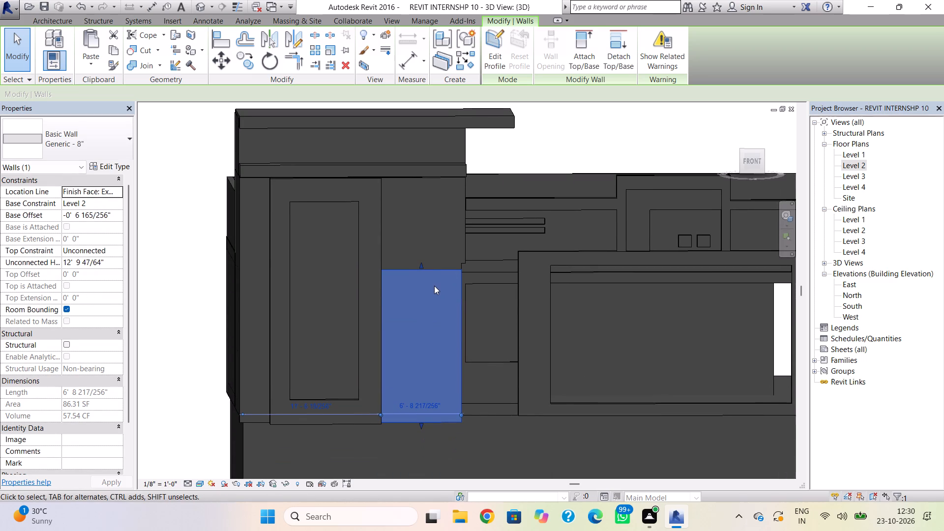
left_click_drag(419, 267, 424, 279)
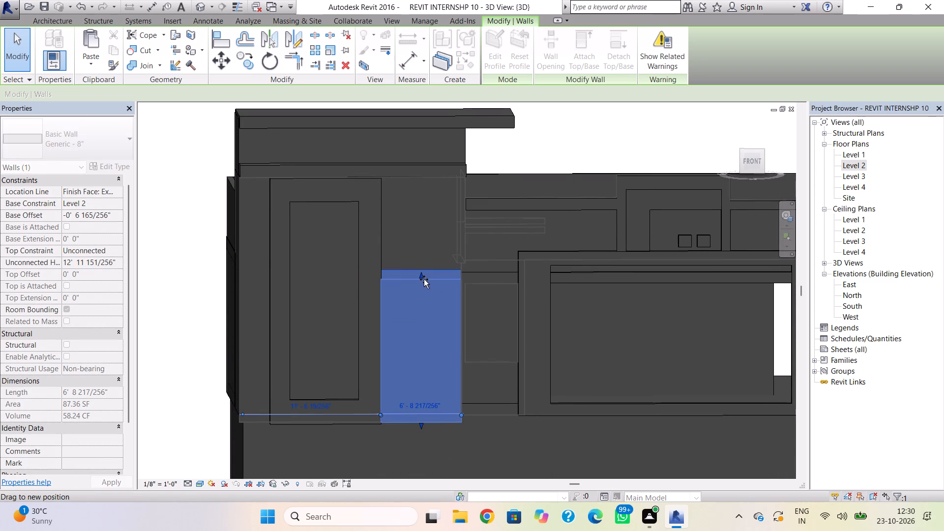
left_click_drag(424, 279, 427, 265)
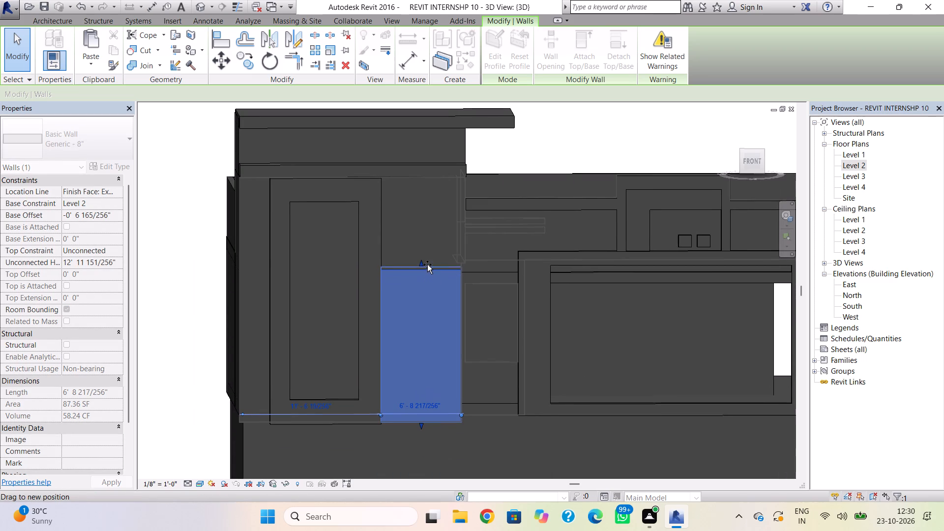
left_click_drag(427, 265, 430, 252)
left_click(200, 437)
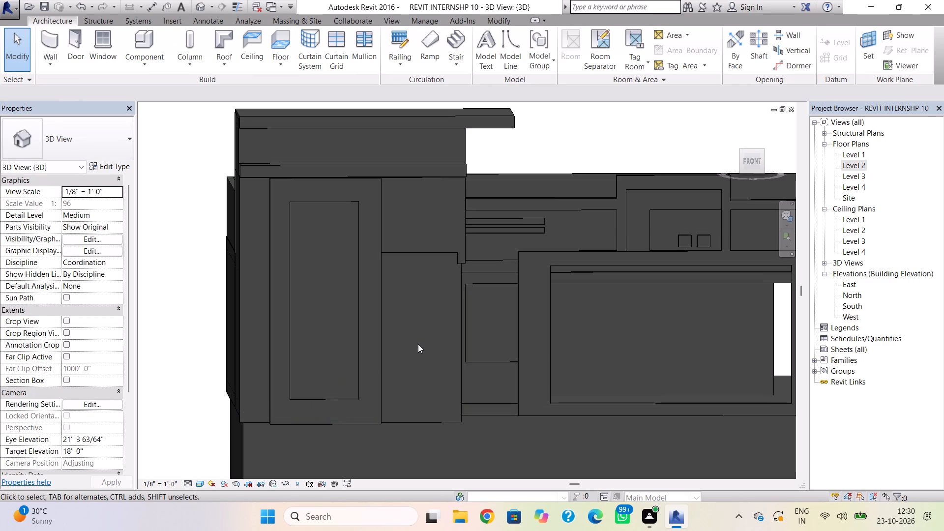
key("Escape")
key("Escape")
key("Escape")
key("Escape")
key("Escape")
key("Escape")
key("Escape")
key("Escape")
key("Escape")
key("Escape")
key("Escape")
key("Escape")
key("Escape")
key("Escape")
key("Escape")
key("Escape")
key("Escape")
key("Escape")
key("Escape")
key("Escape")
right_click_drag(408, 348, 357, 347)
Examine in 3D how the new 8" wall meets the tower's upper side wall and the adjoining 5" wall.
left_click(458, 258)
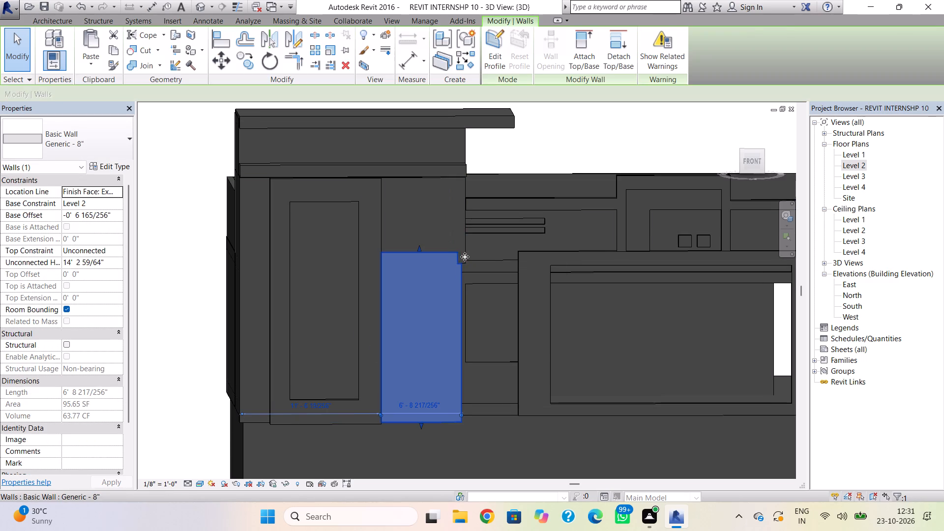
key("Escape")
left_click(465, 257)
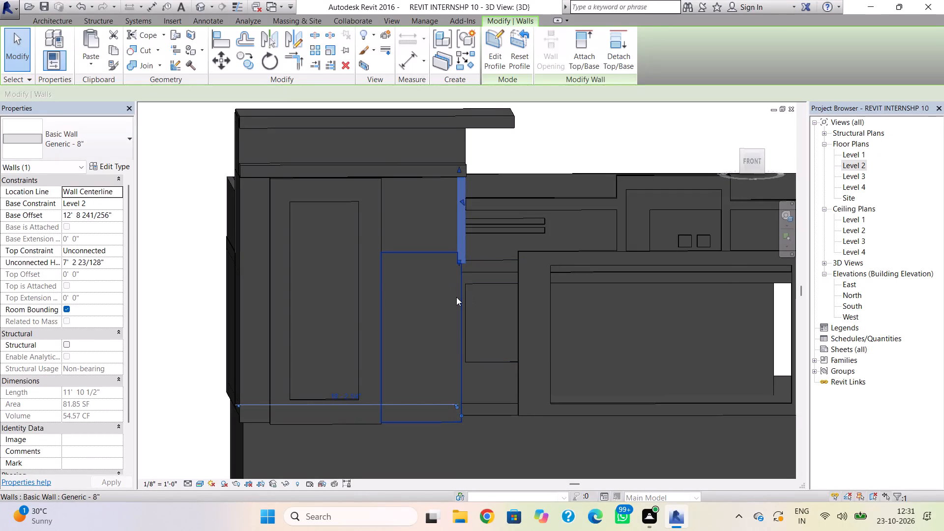
key("Escape")
right_click_drag(456, 300, 341, 327, "shift")
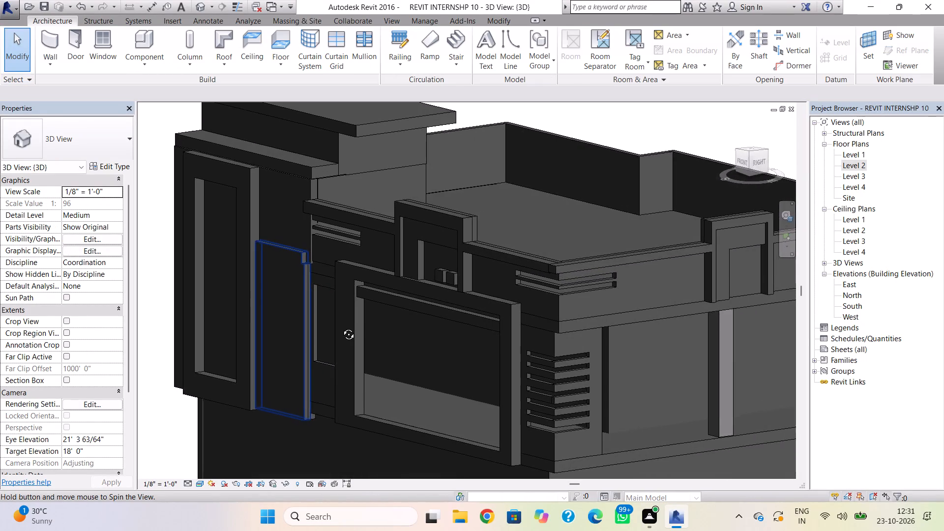
right_click_drag(341, 327, 437, 324, "shift")
left_click(423, 326)
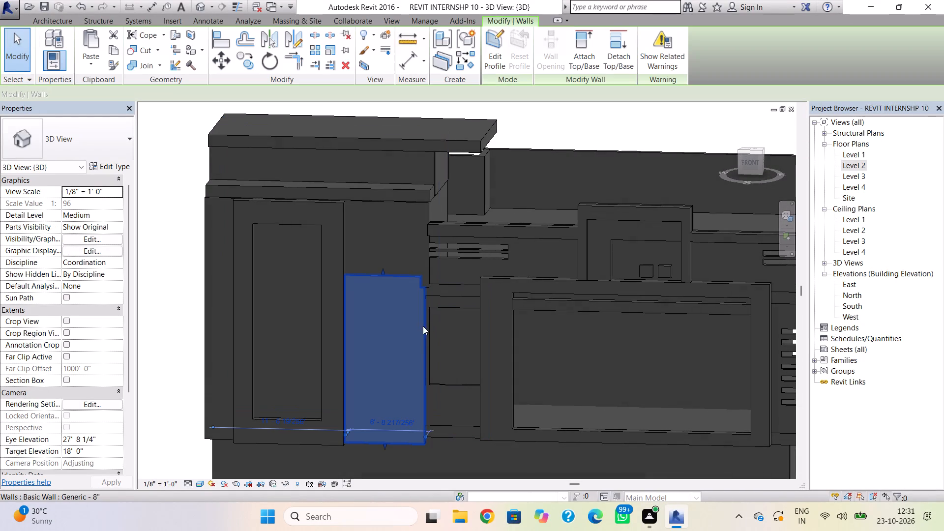
Raise the top of the 5" wall beside the tower to the new 8" wall's top, a top offset of about 1' 8".
scroll(422, 360, "up", 6)
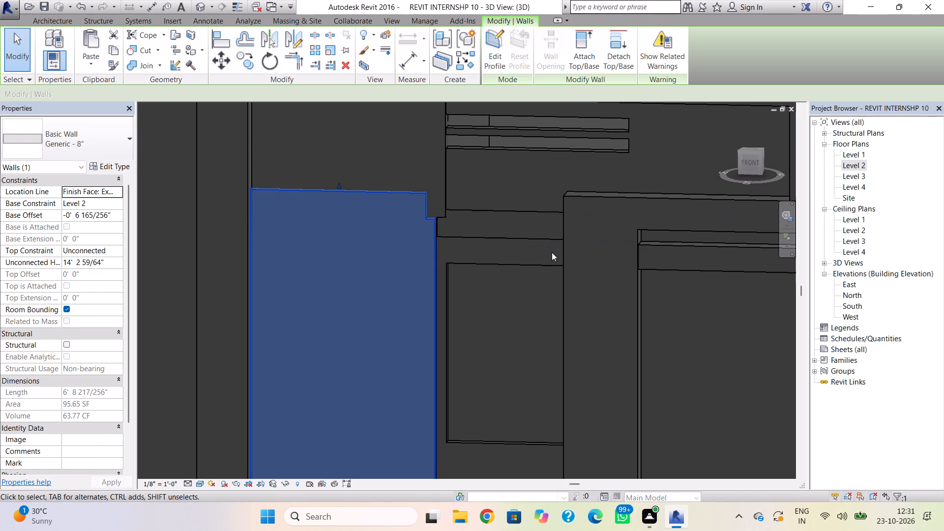
left_click(532, 265)
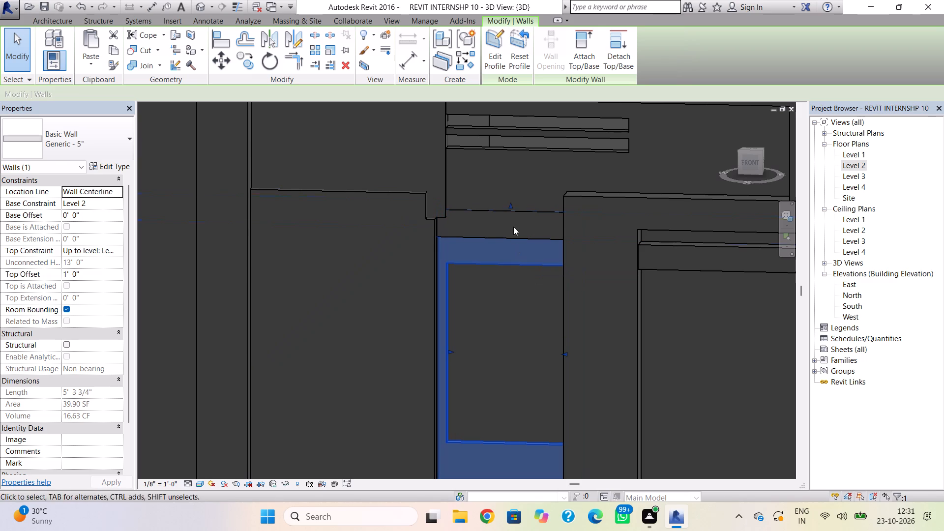
left_click_drag(511, 206, 513, 193)
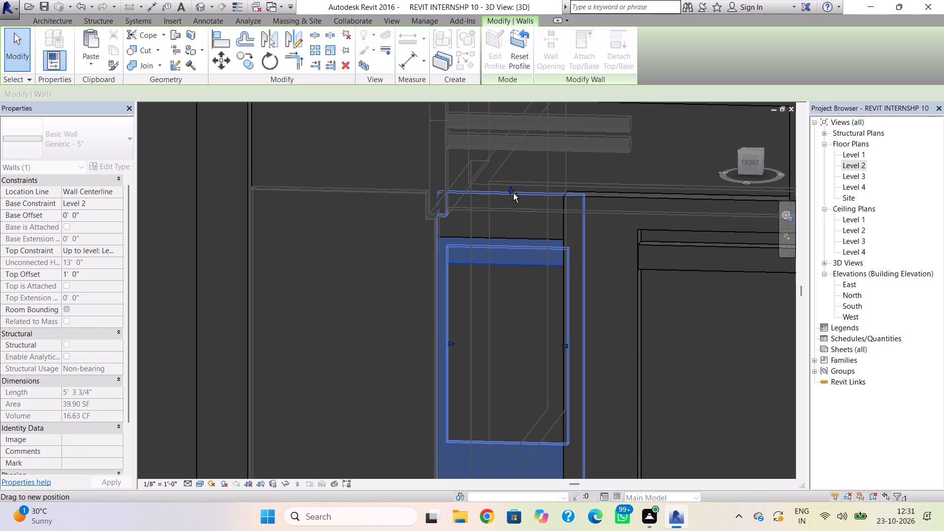
left_click_drag(513, 193, 513, 192)
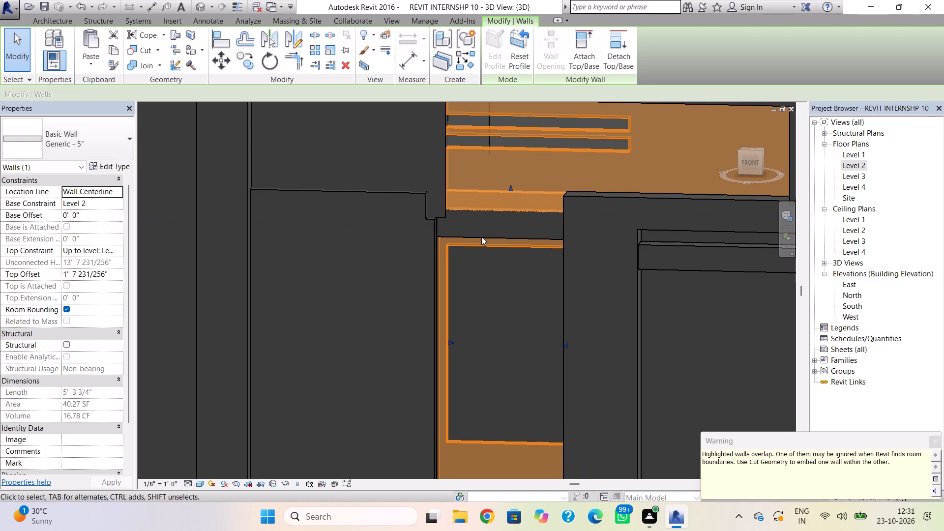
key("Escape")
left_click(481, 248)
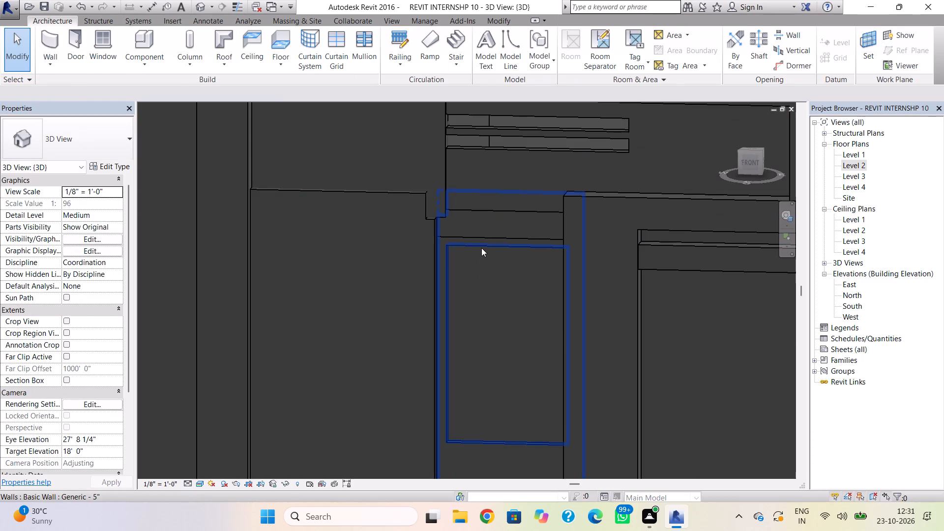
In the 3D view, nudge the 5" wall beside the tower forward until it sits about flush with the new 8" wall's front face.
right_click_drag(319, 373, 473, 403, "shift")
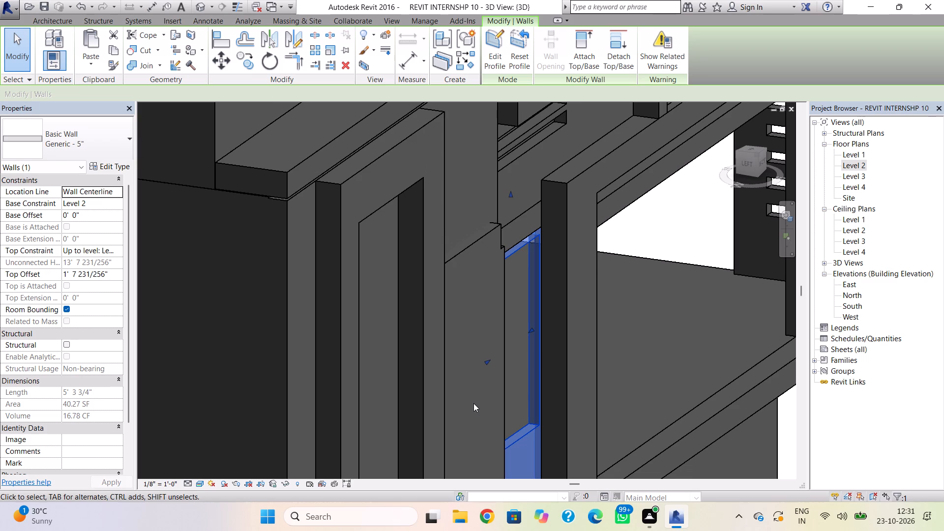
key("Right")
key("Right")
key("Right")
key("Right")
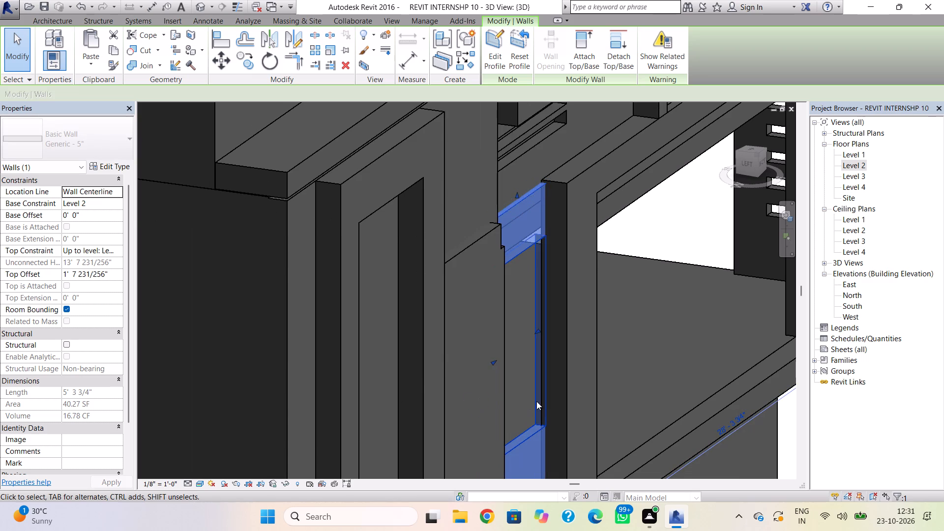
key("Right")
key("Right")
key("Right")
key("Right")
key("Right")
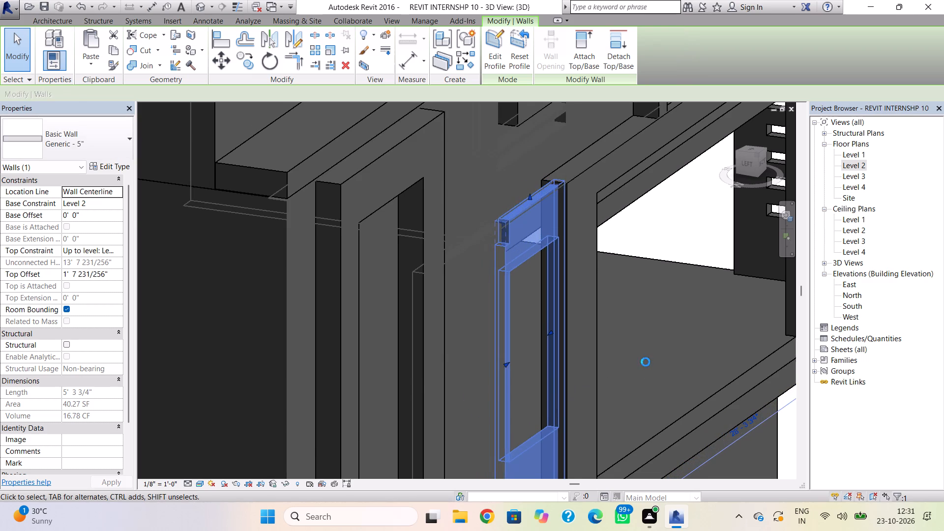
key("Right")
left_click(646, 362)
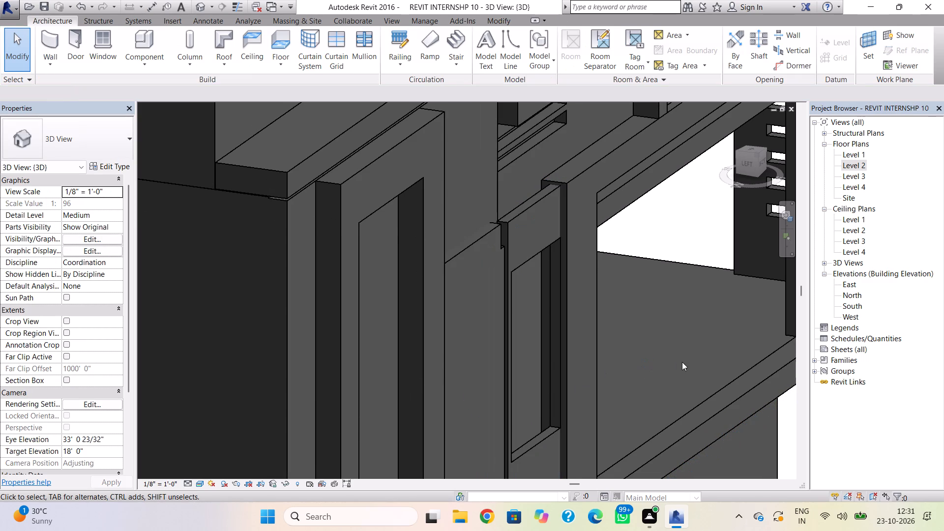
Nudge the new 8" wall four increments sideways, away from the tower column and toward the adjoining 5" wall.
right_click_drag(682, 362, 549, 327, "shift")
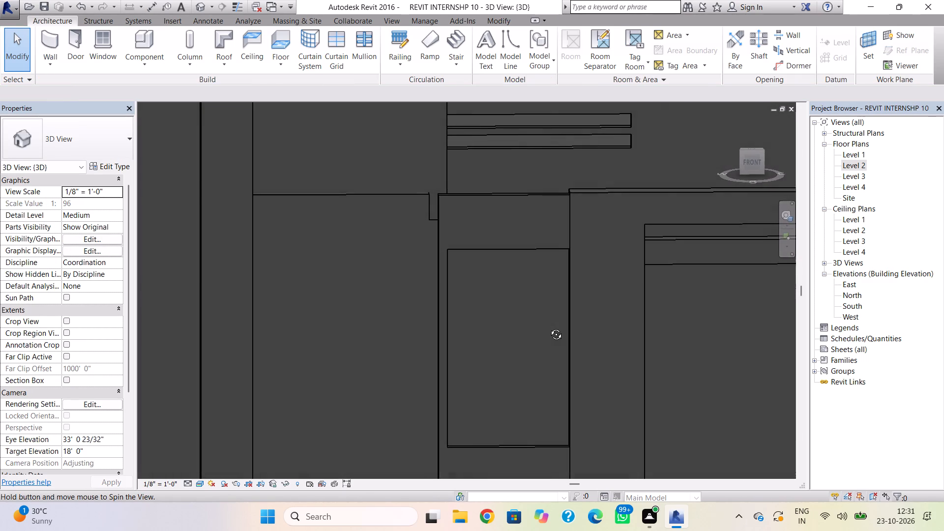
right_click_drag(549, 327, 560, 331, "shift")
left_click(407, 194)
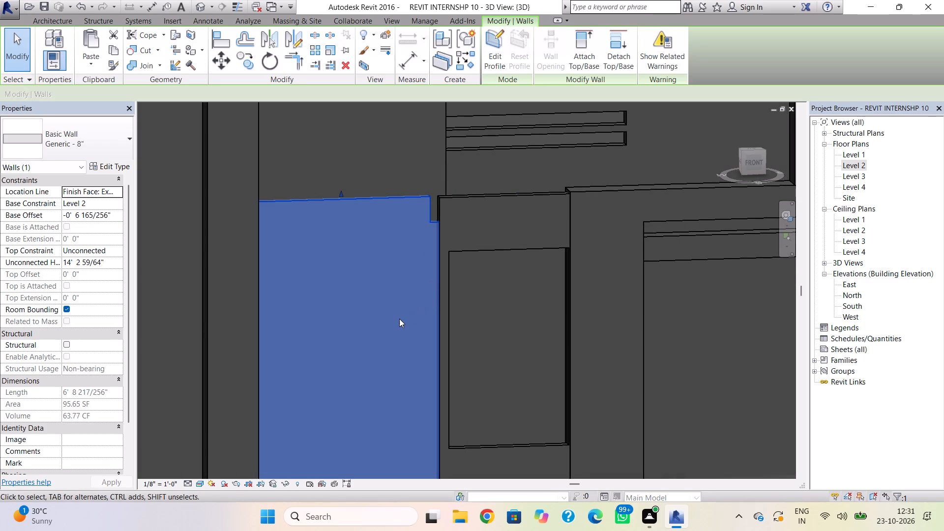
middle_click_drag(407, 349, 422, 293)
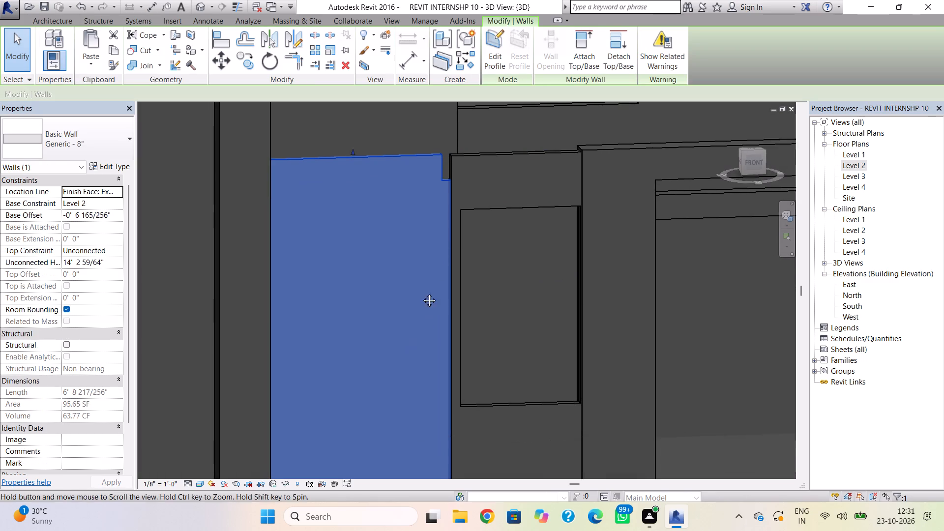
middle_click_drag(422, 293, 426, 271)
scroll(434, 307, "down", 3)
middle_click_drag(433, 312, 430, 280)
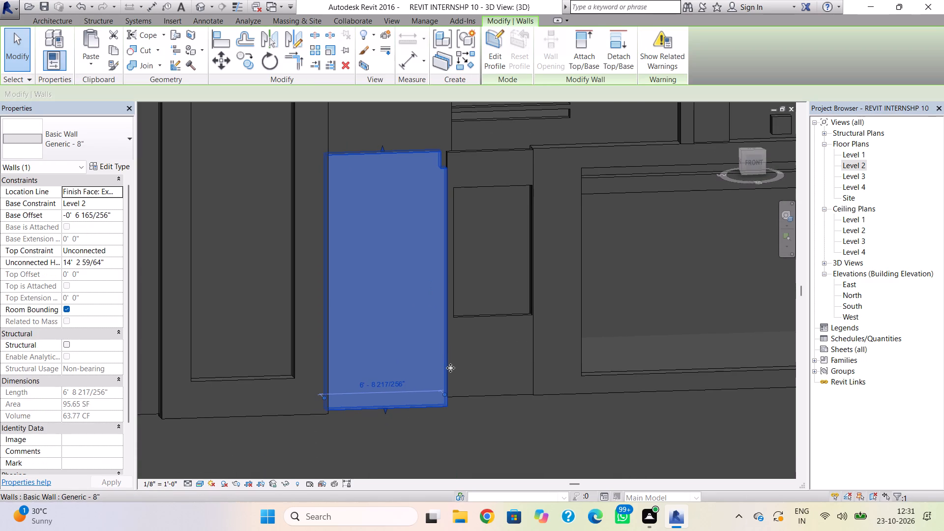
key("Right")
key("Right")
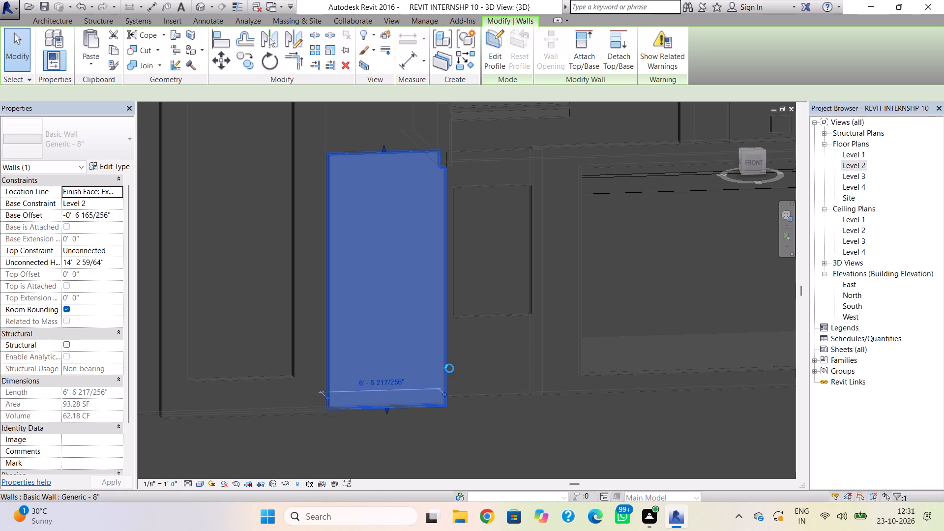
key("Right")
key("Right")
key("Escape")
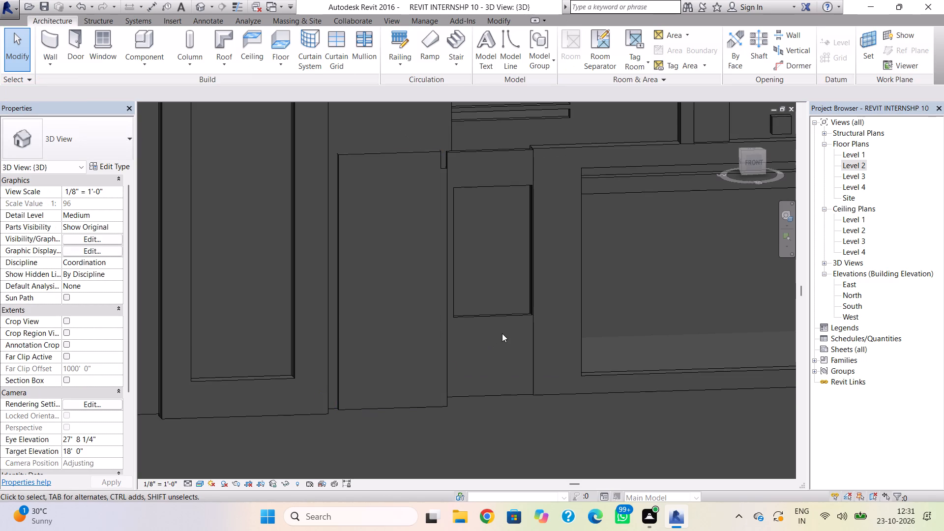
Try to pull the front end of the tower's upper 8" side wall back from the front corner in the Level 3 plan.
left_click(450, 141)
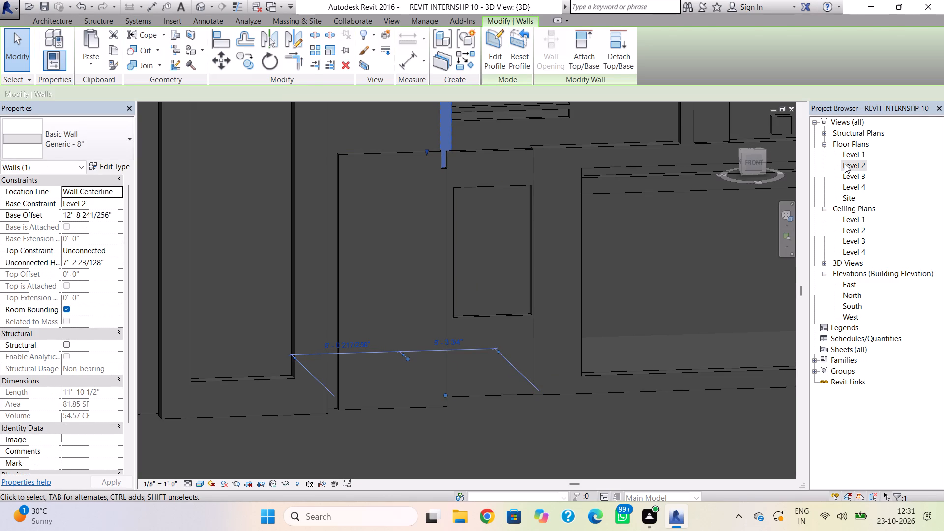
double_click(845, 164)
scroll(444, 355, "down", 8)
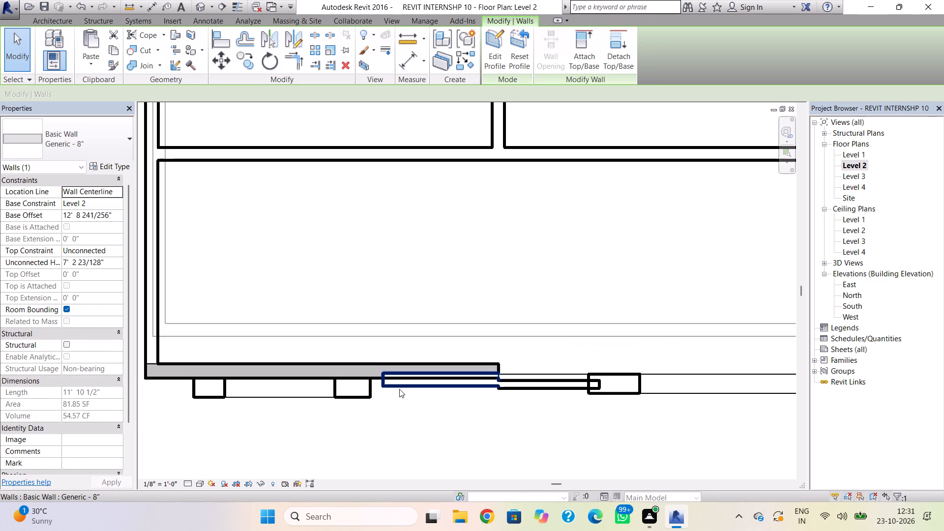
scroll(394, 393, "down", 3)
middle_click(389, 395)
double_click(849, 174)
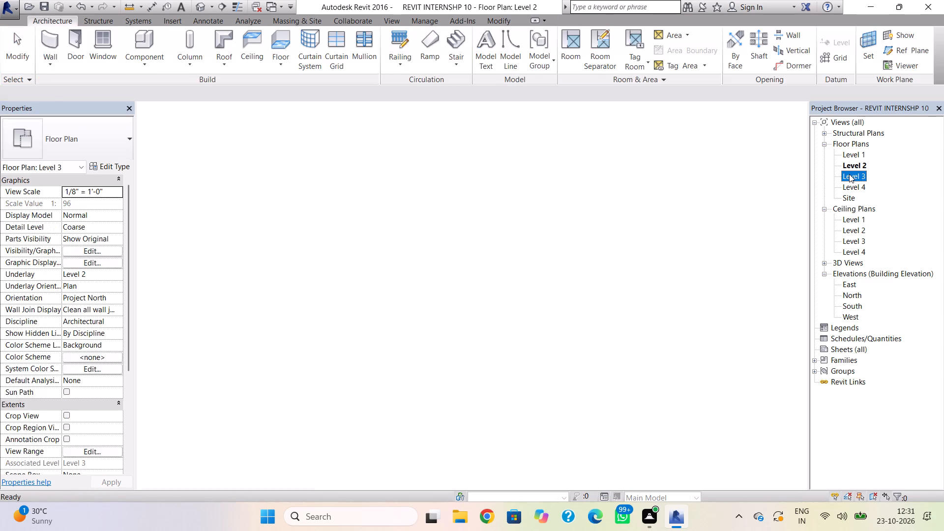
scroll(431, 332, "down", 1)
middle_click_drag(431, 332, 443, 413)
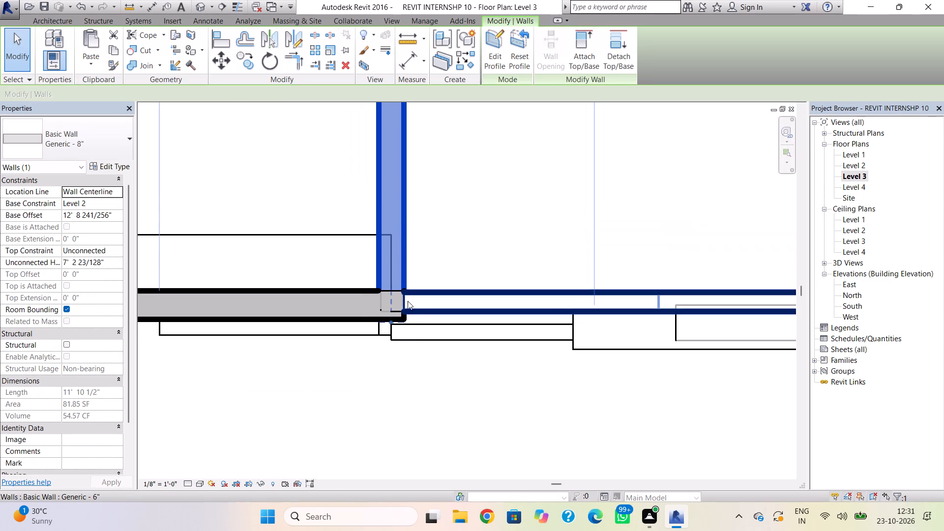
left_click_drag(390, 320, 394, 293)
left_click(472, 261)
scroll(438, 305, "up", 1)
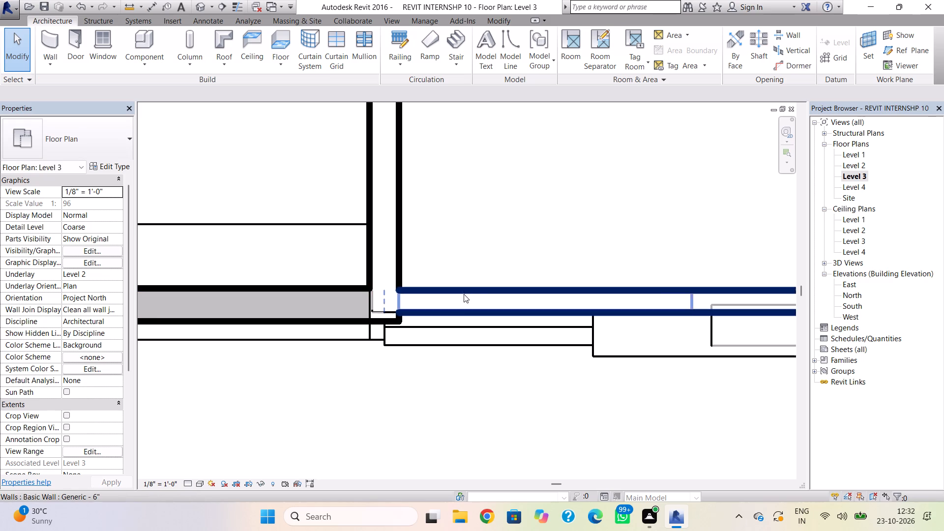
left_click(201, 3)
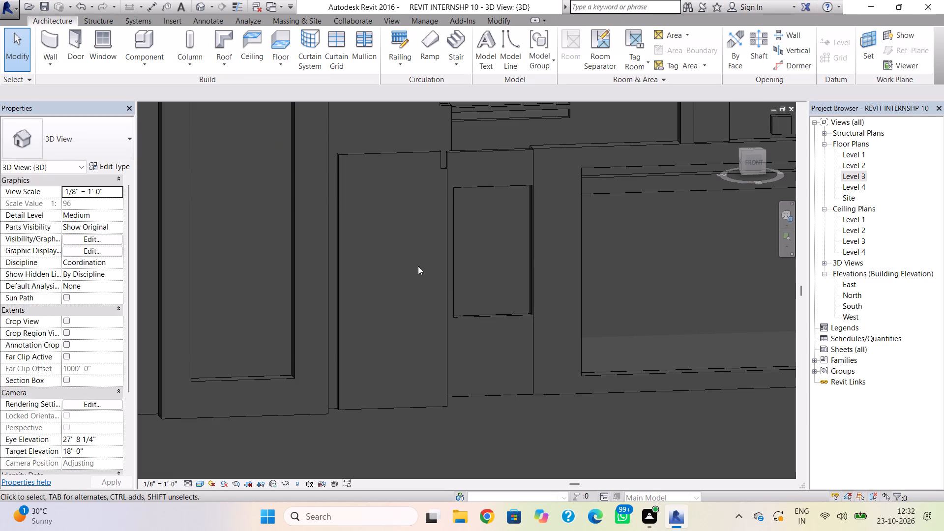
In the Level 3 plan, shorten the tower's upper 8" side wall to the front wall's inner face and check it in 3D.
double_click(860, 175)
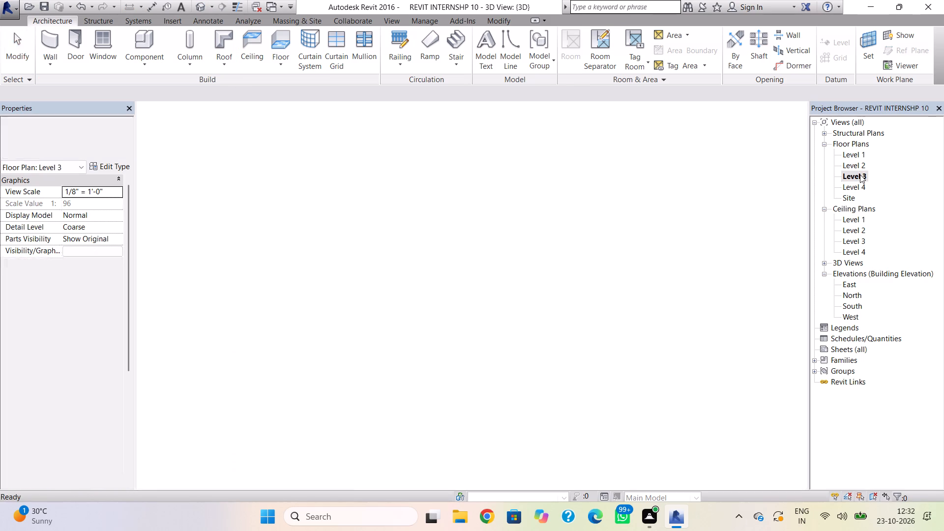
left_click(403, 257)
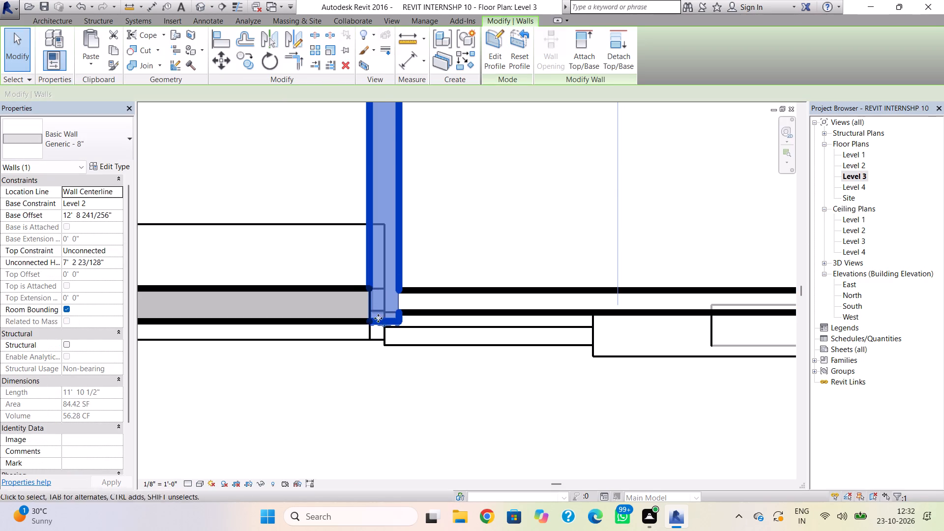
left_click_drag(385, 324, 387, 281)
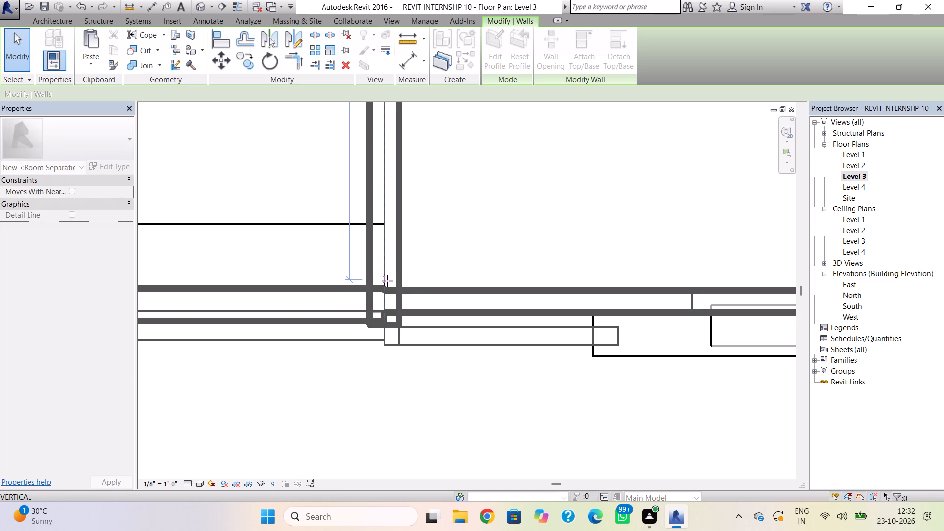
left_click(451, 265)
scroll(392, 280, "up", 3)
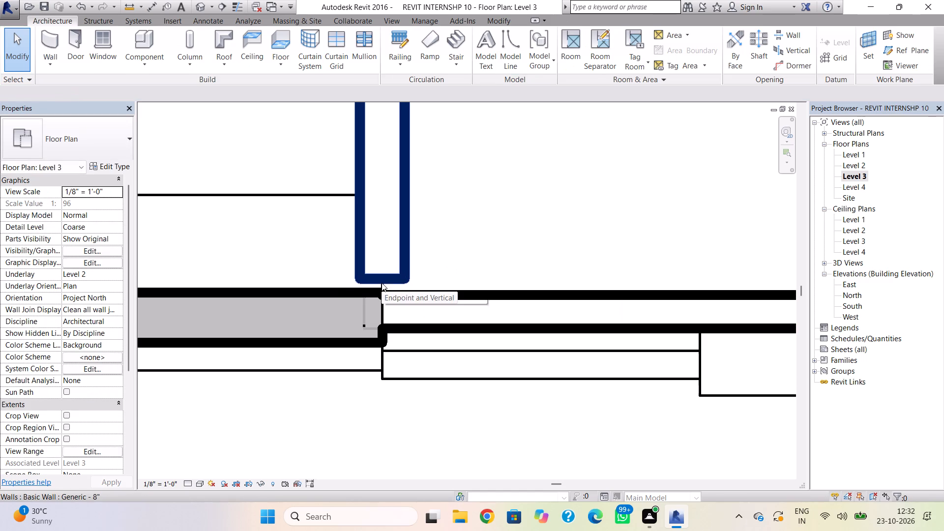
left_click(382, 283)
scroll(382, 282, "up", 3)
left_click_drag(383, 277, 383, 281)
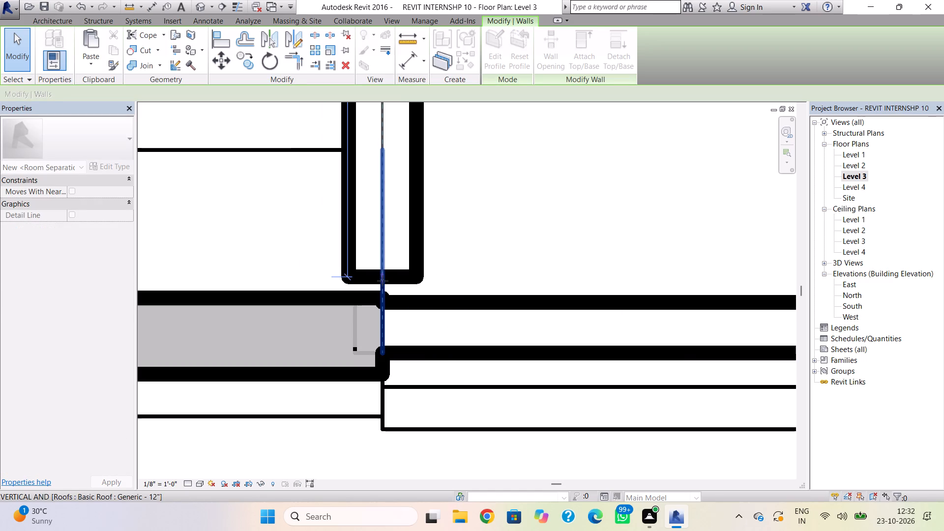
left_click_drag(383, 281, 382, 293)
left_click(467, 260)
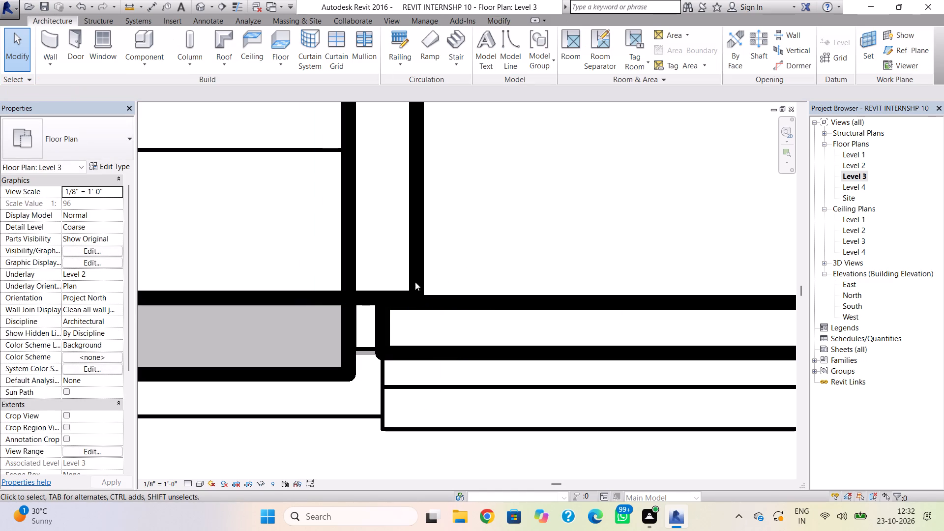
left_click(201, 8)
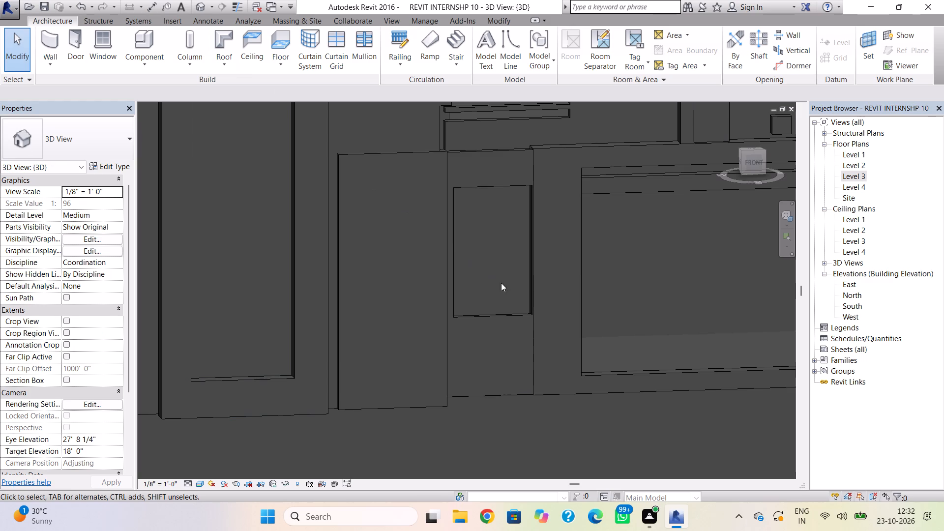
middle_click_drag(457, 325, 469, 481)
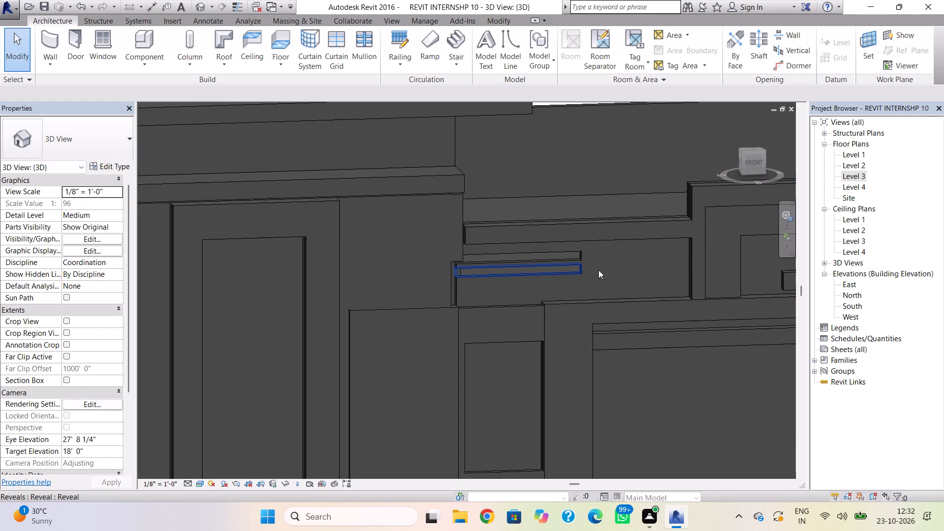
In the Level 3 plan, pull the upper 8" side wall's front end just clear of the front wall, making it 10' 11" long.
double_click(848, 173)
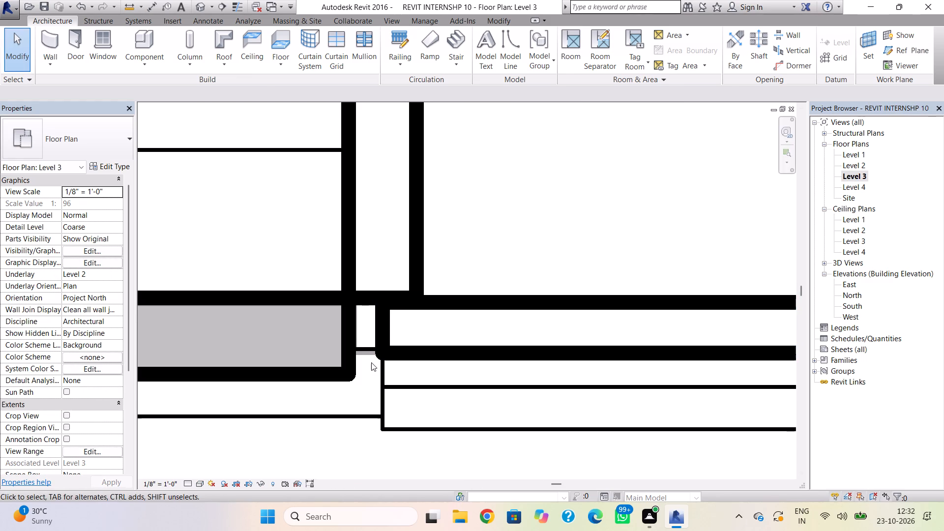
scroll(369, 364, "down", 1)
left_click(402, 272)
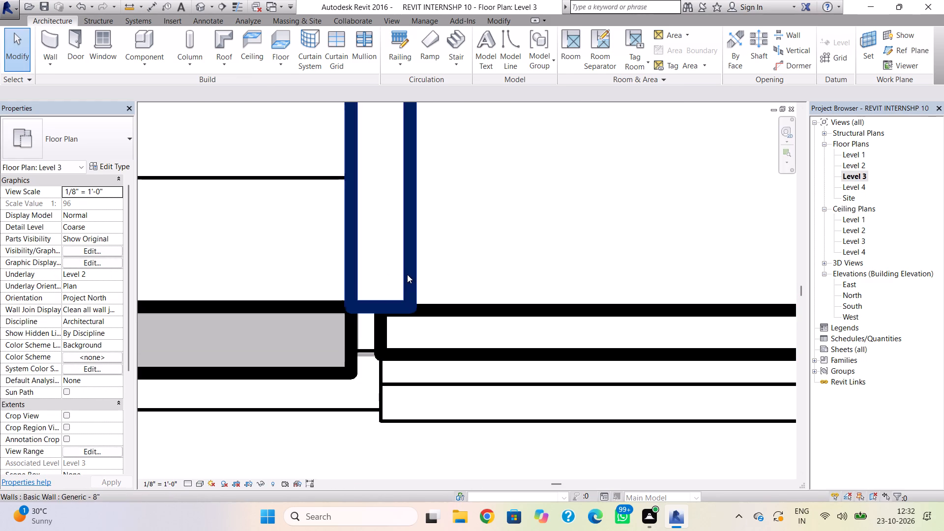
left_click(407, 274)
scroll(384, 296, "up", 3)
left_click_drag(378, 309, 378, 301)
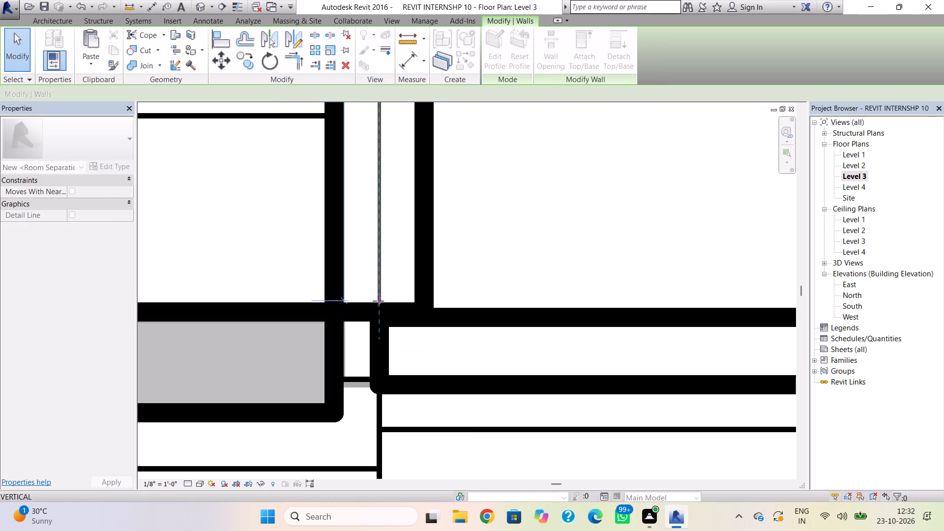
left_click_drag(378, 301, 379, 293)
left_click(467, 288)
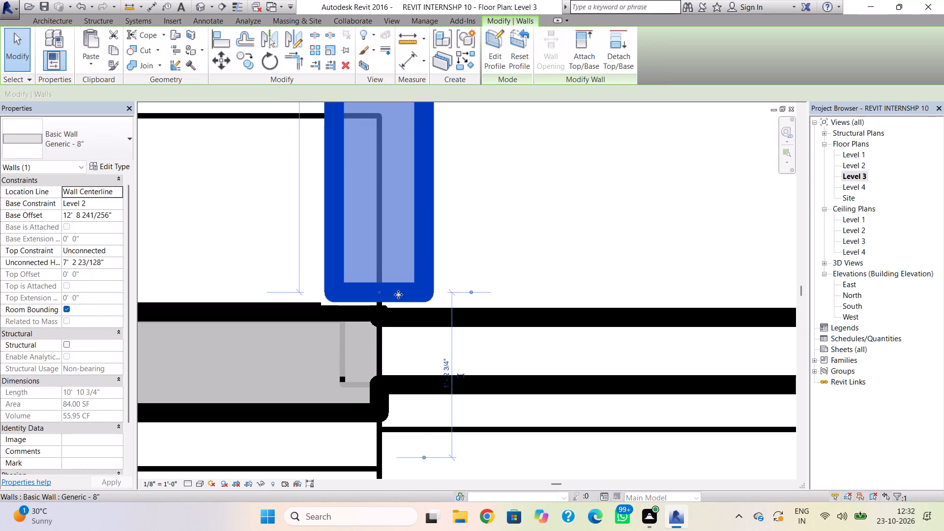
scroll(388, 301, "up", 3)
left_click(374, 290)
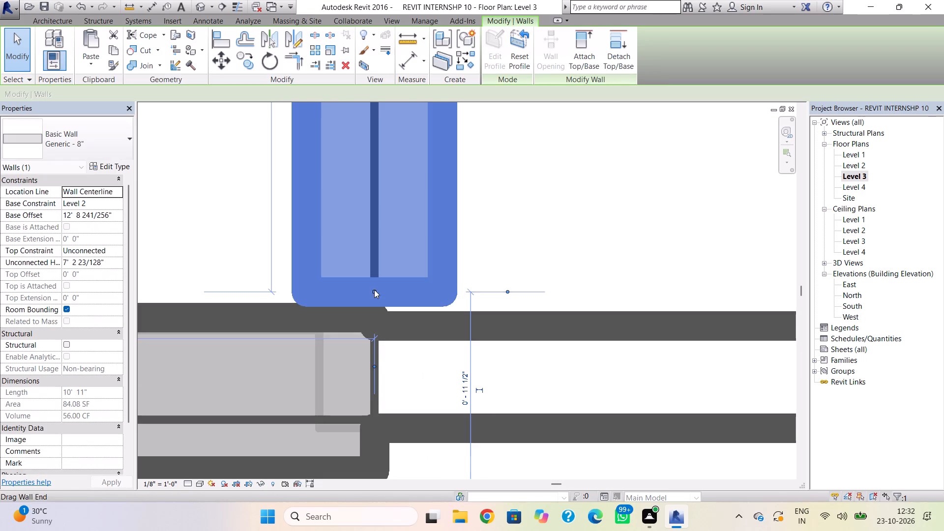
left_click(517, 264)
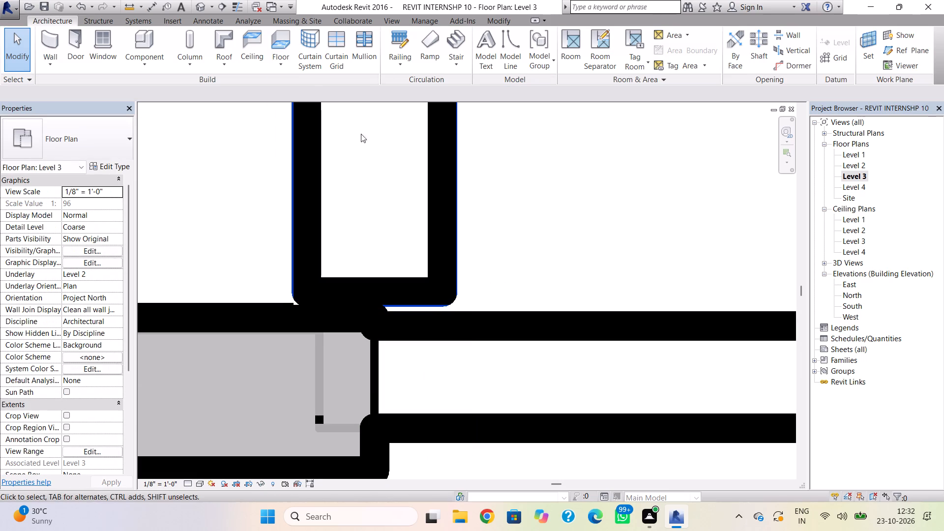
left_click(200, 3)
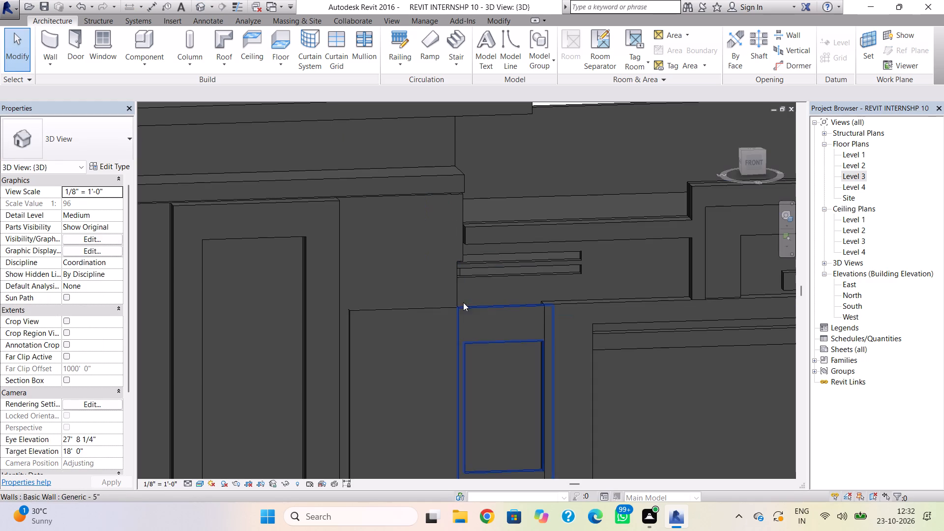
In the 3D view, shorten the lower horizontal reveal beside the tower from its tower end to a length of 6' 8".
left_click(477, 273)
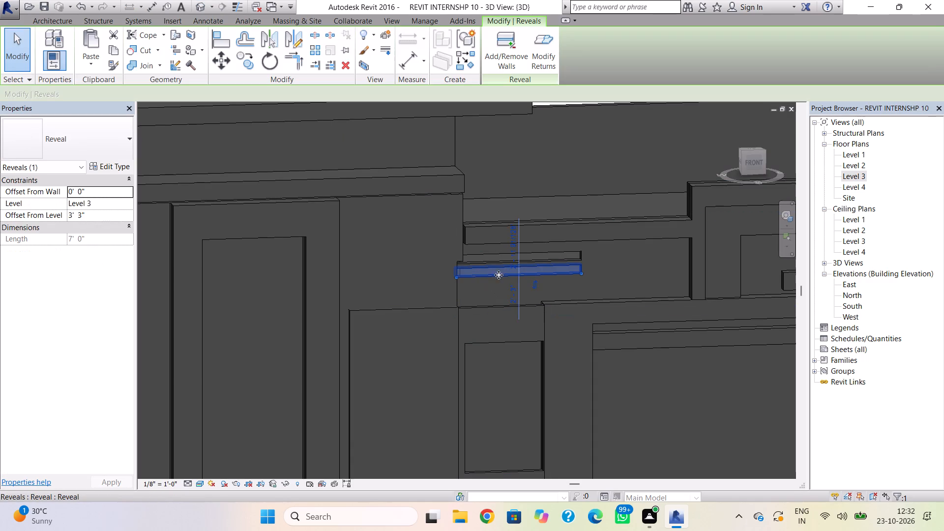
scroll(470, 281, "up", 7)
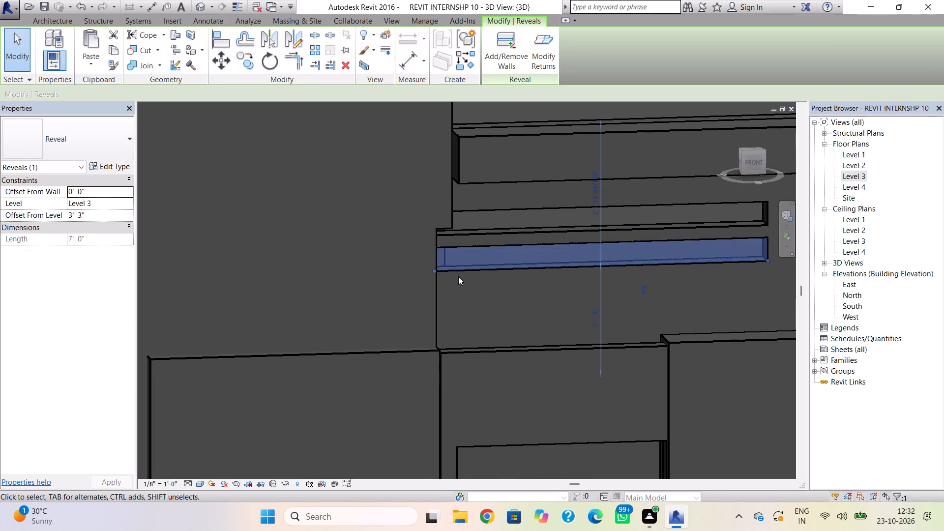
left_click_drag(437, 270, 449, 267)
left_click(463, 293)
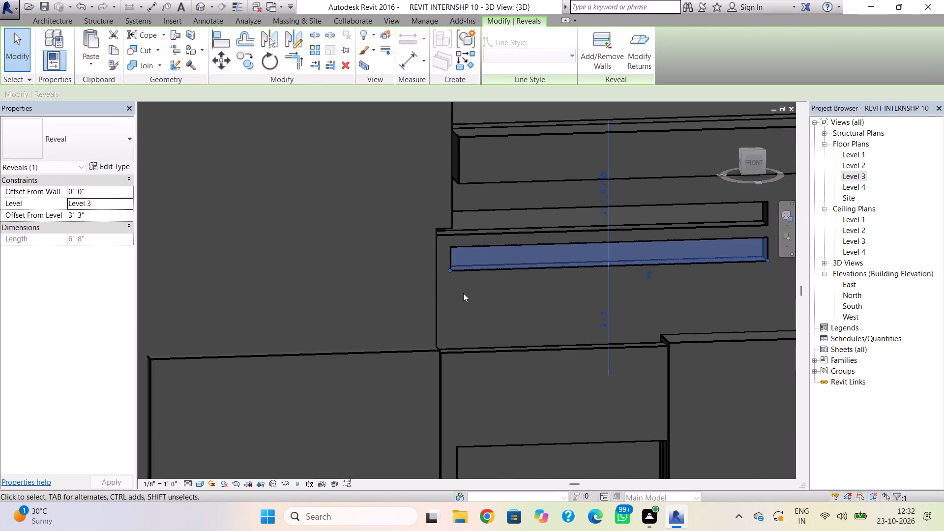
In the 3D view, shorten the upper horizontal reveal beside the tower from its tower end to a length of 6' 8".
left_click(465, 227)
left_click_drag(436, 236, 444, 235)
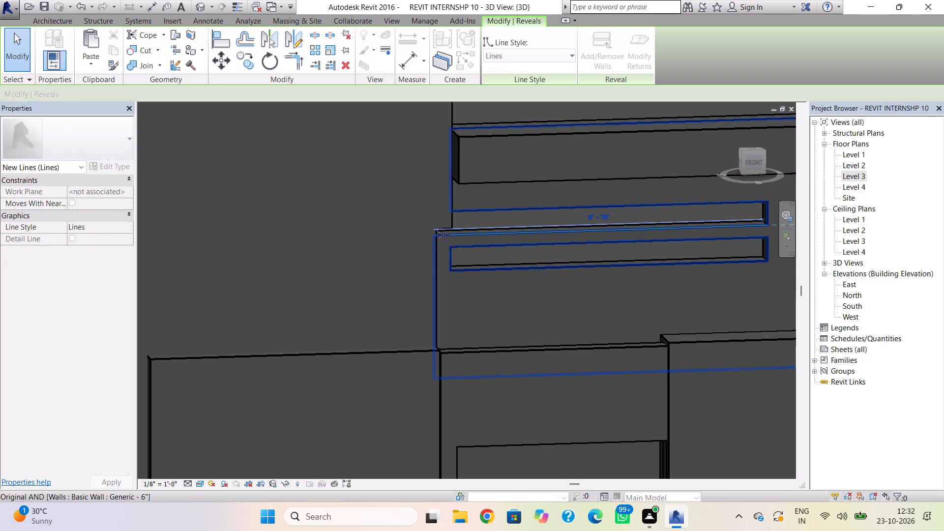
left_click_drag(444, 235, 453, 235)
left_click(475, 302)
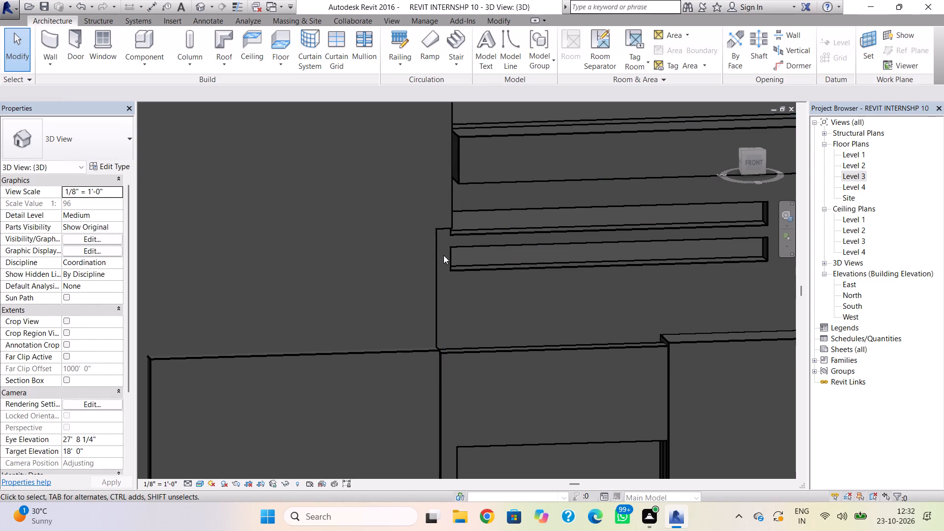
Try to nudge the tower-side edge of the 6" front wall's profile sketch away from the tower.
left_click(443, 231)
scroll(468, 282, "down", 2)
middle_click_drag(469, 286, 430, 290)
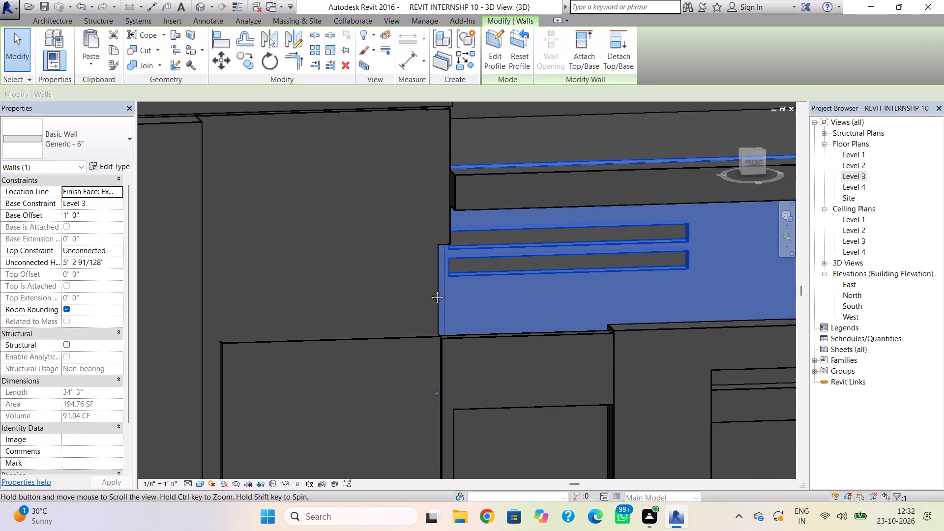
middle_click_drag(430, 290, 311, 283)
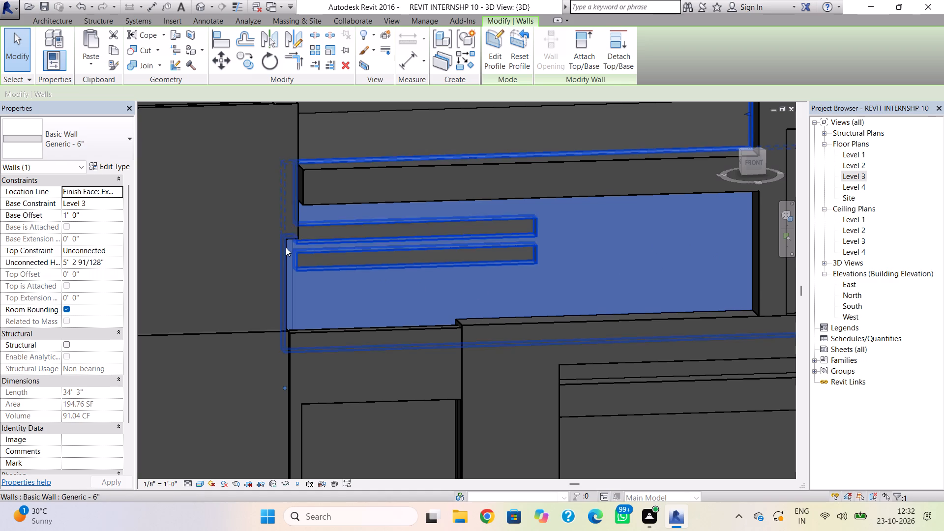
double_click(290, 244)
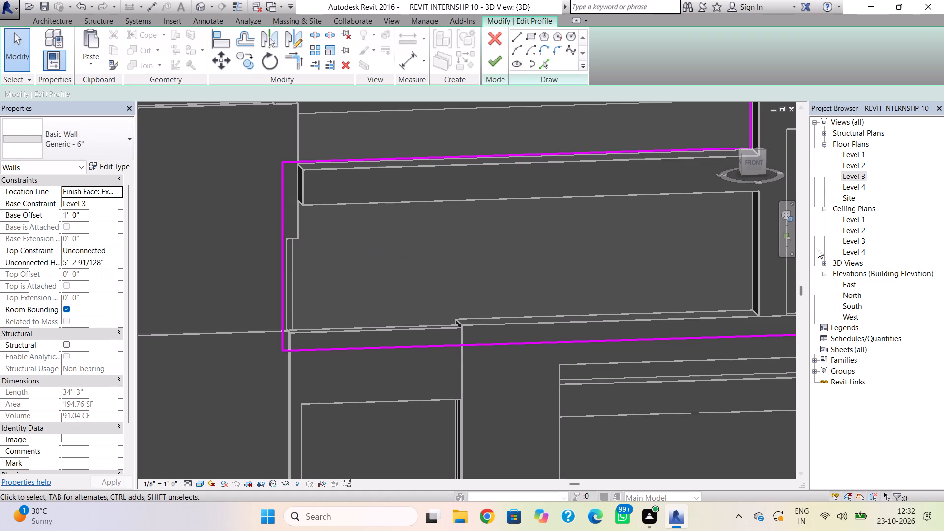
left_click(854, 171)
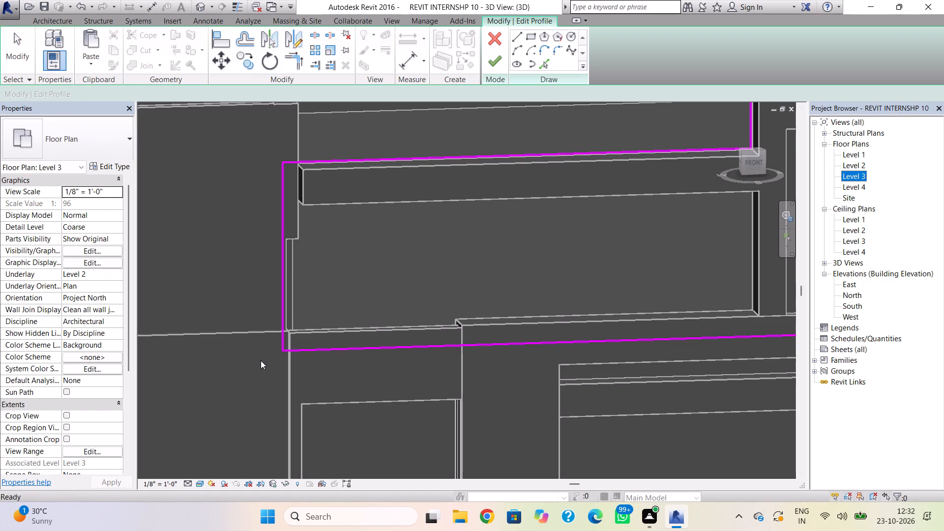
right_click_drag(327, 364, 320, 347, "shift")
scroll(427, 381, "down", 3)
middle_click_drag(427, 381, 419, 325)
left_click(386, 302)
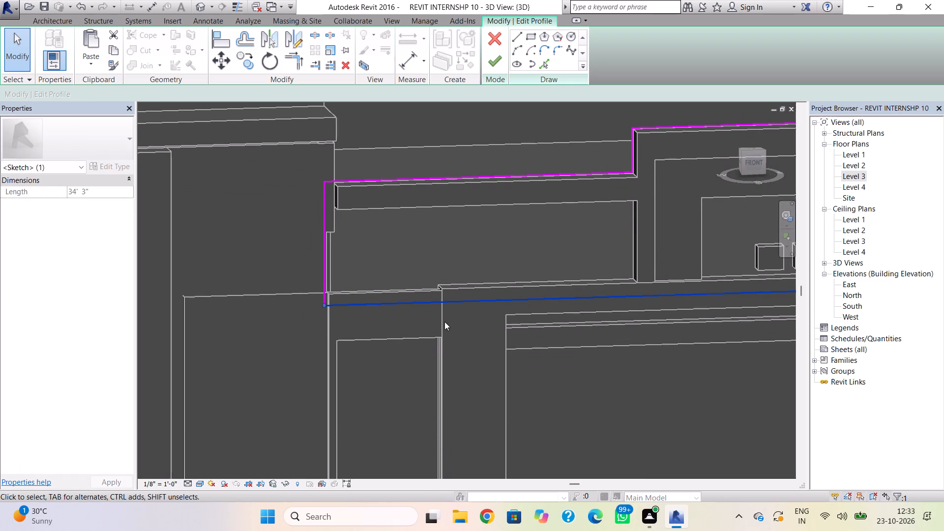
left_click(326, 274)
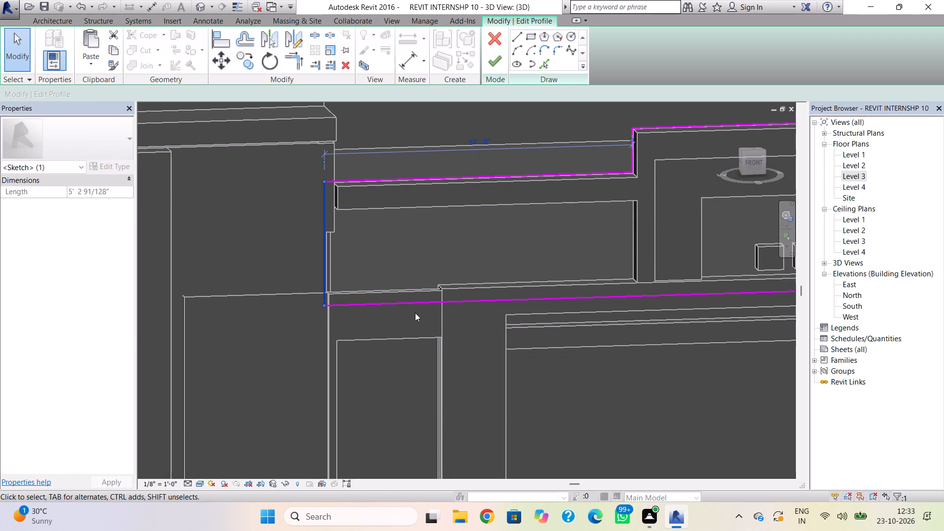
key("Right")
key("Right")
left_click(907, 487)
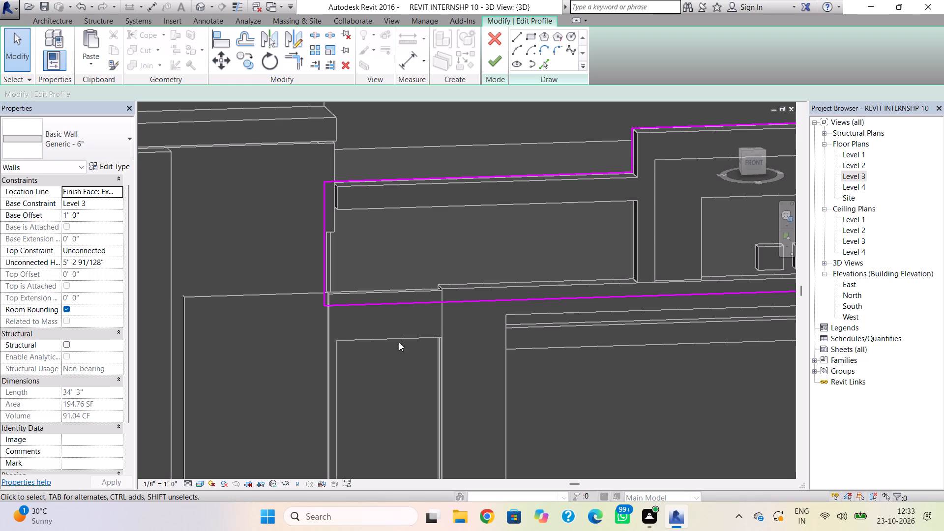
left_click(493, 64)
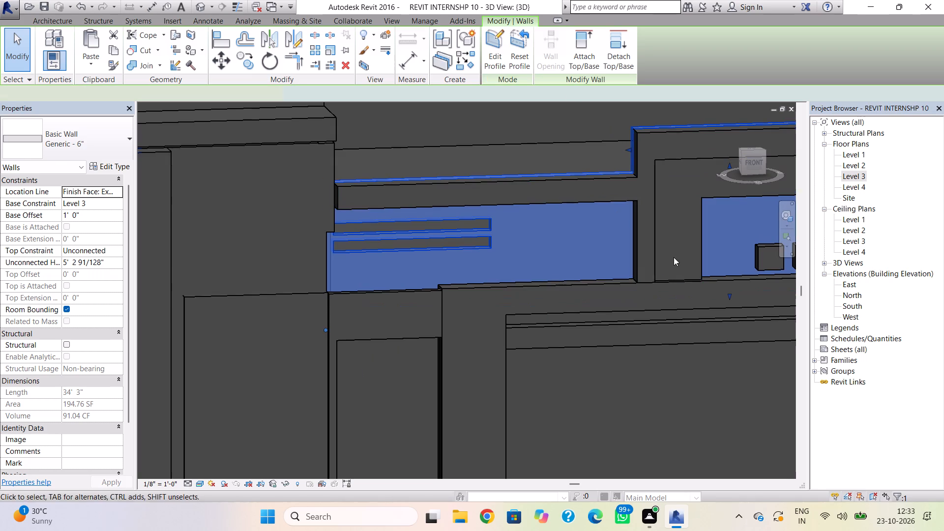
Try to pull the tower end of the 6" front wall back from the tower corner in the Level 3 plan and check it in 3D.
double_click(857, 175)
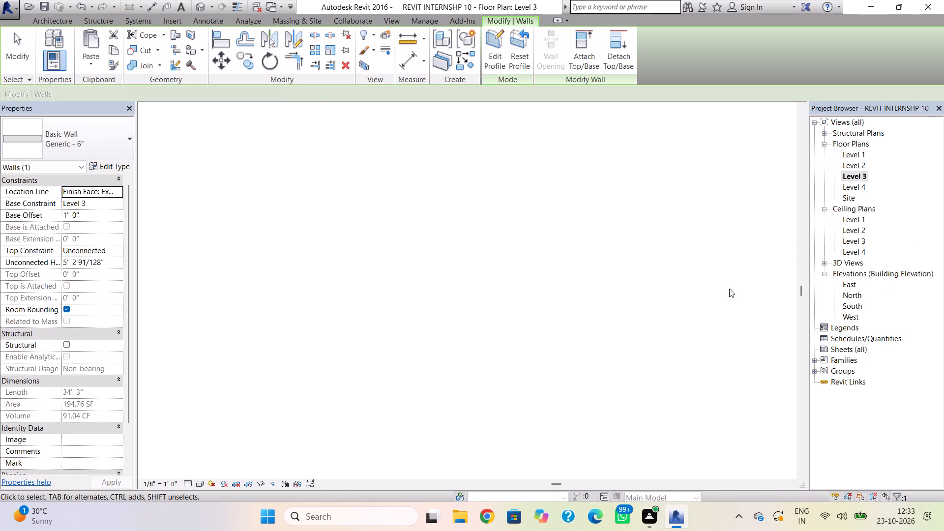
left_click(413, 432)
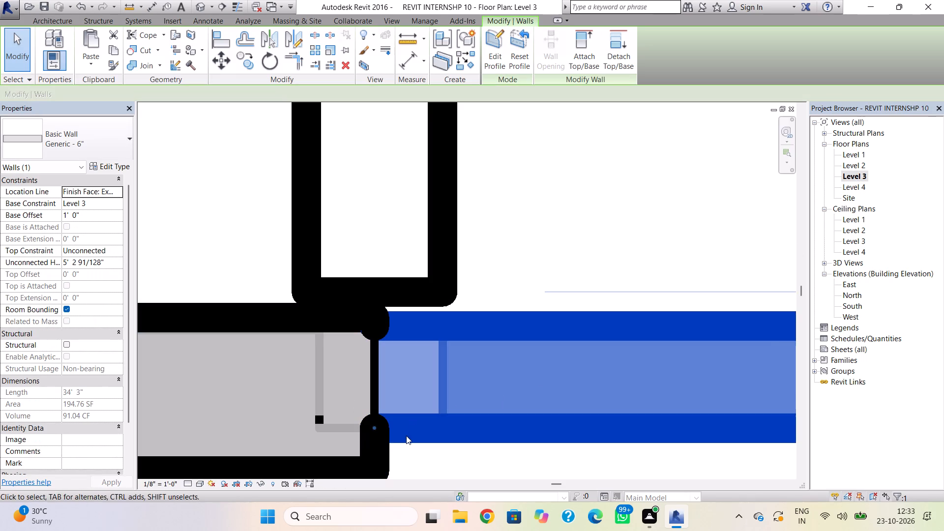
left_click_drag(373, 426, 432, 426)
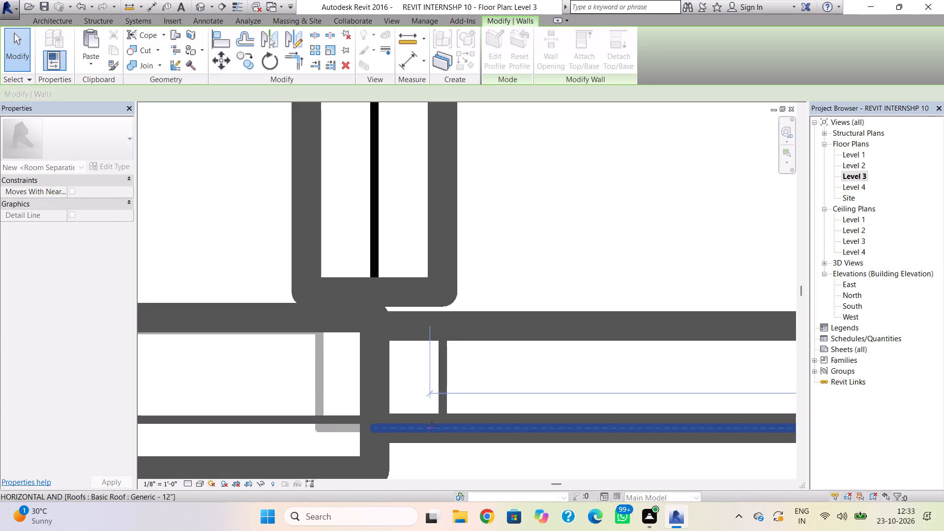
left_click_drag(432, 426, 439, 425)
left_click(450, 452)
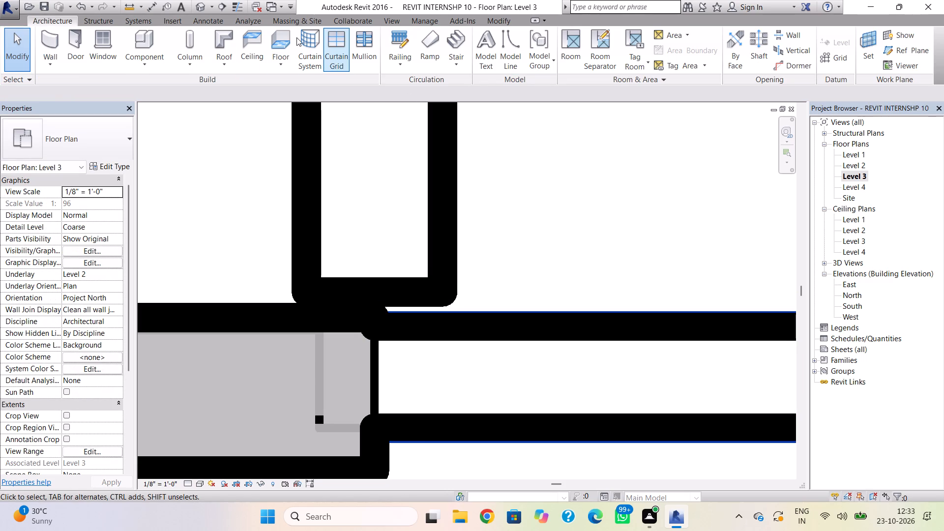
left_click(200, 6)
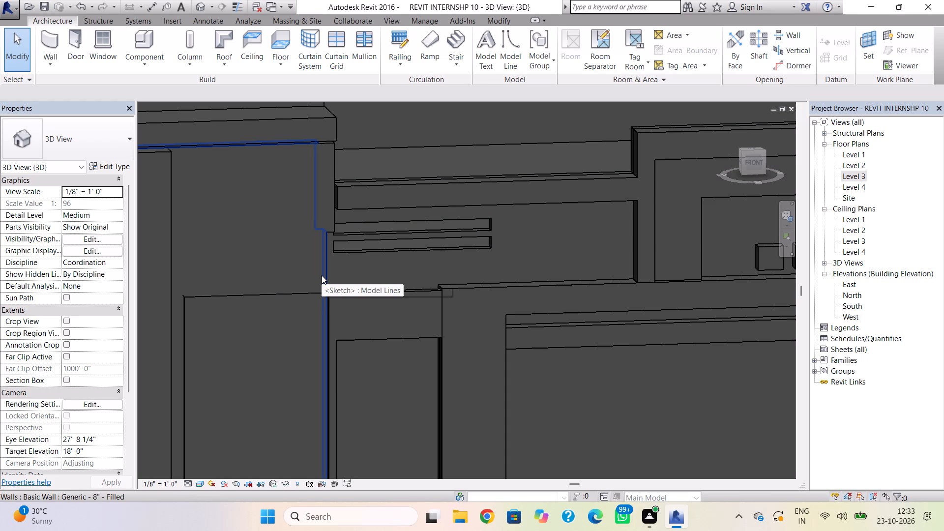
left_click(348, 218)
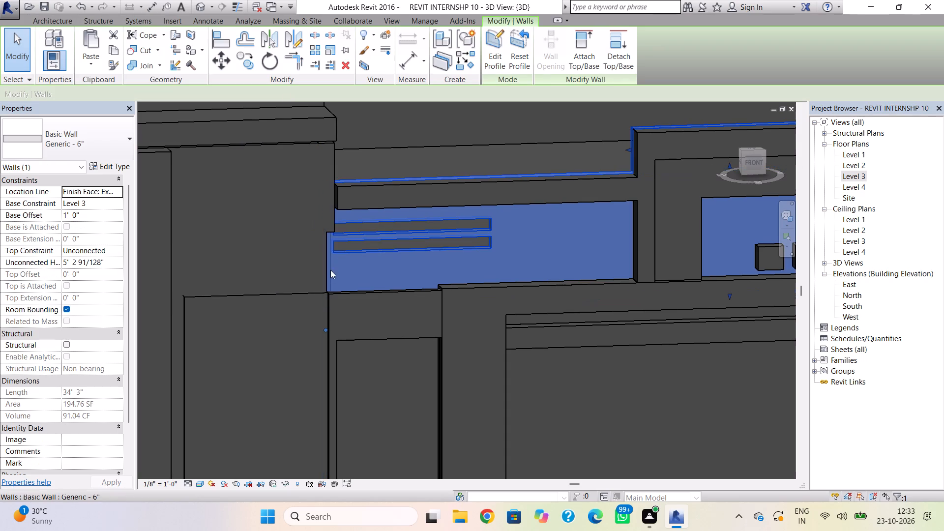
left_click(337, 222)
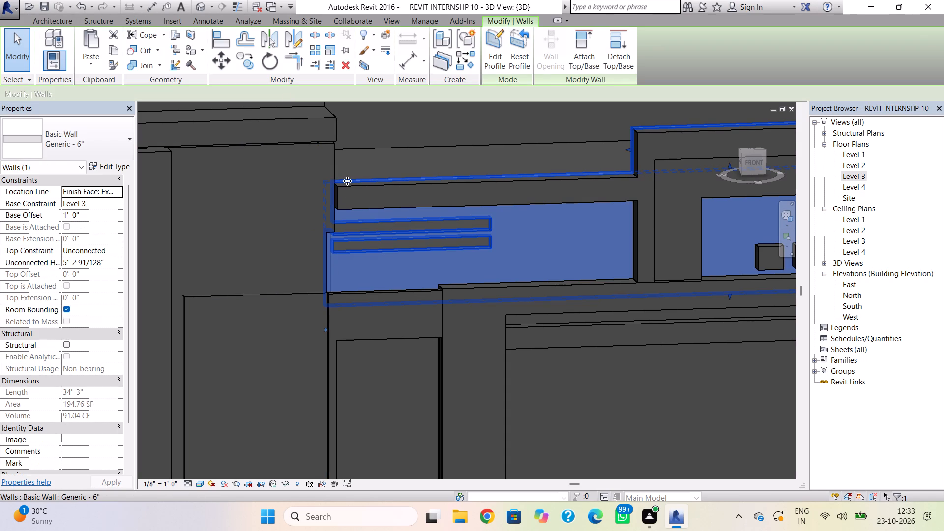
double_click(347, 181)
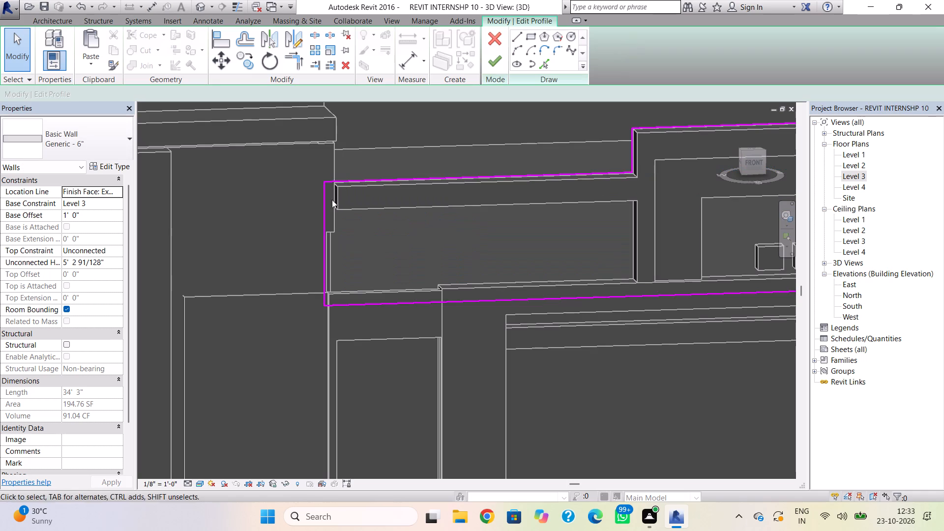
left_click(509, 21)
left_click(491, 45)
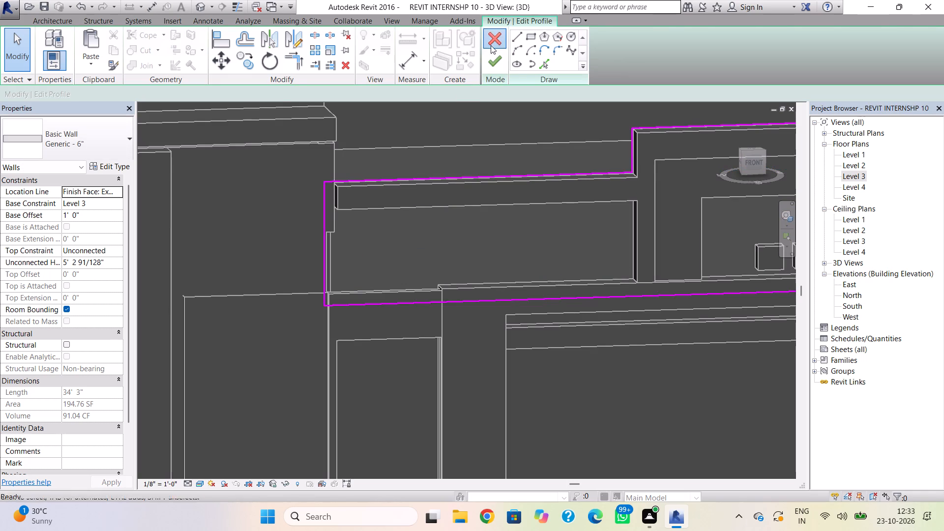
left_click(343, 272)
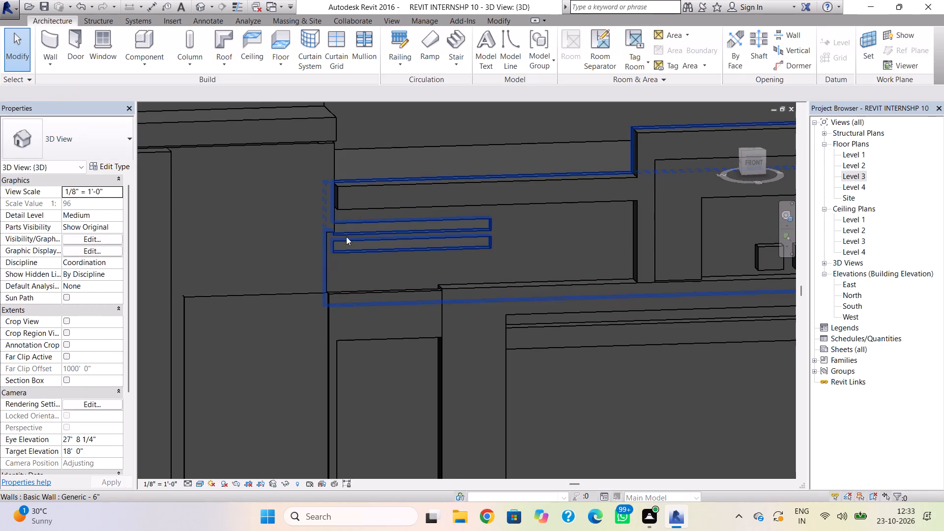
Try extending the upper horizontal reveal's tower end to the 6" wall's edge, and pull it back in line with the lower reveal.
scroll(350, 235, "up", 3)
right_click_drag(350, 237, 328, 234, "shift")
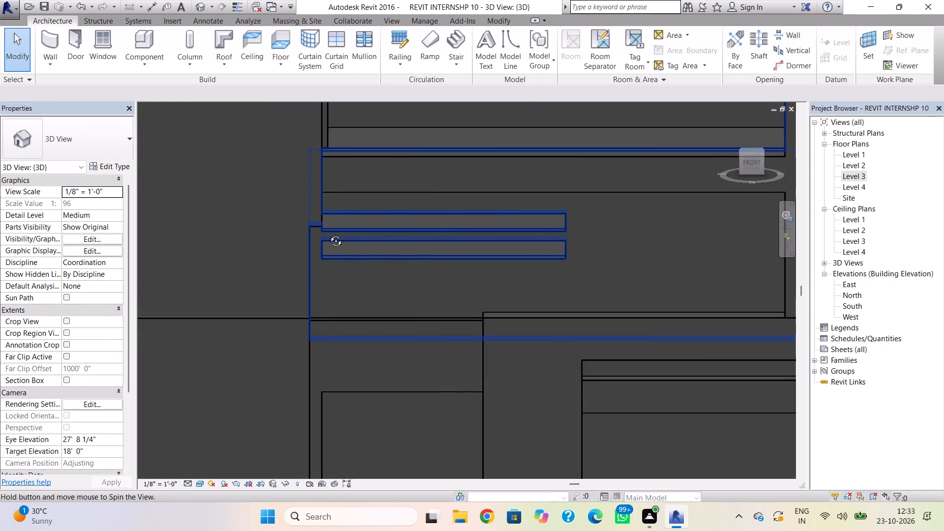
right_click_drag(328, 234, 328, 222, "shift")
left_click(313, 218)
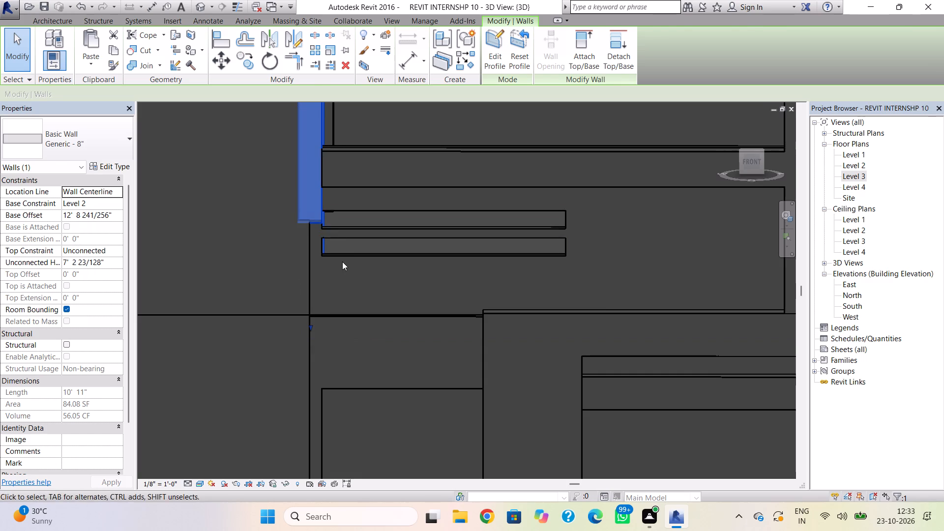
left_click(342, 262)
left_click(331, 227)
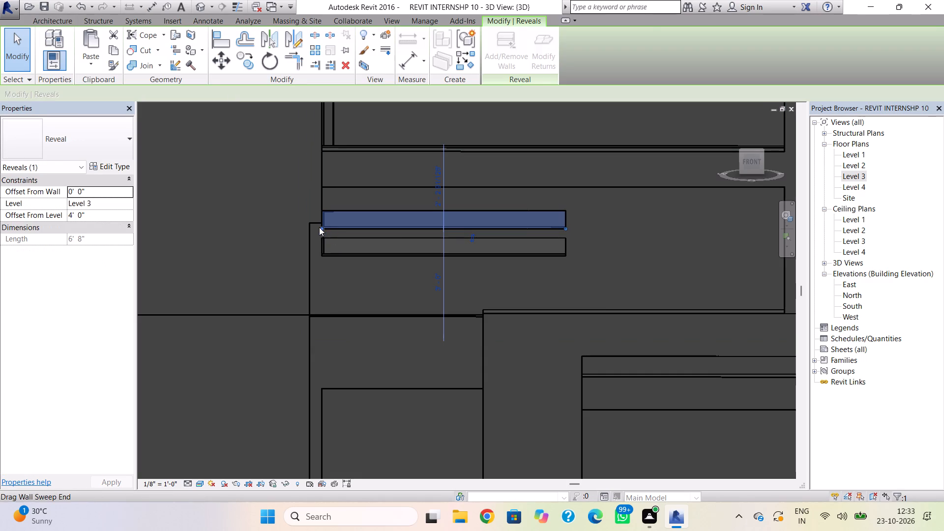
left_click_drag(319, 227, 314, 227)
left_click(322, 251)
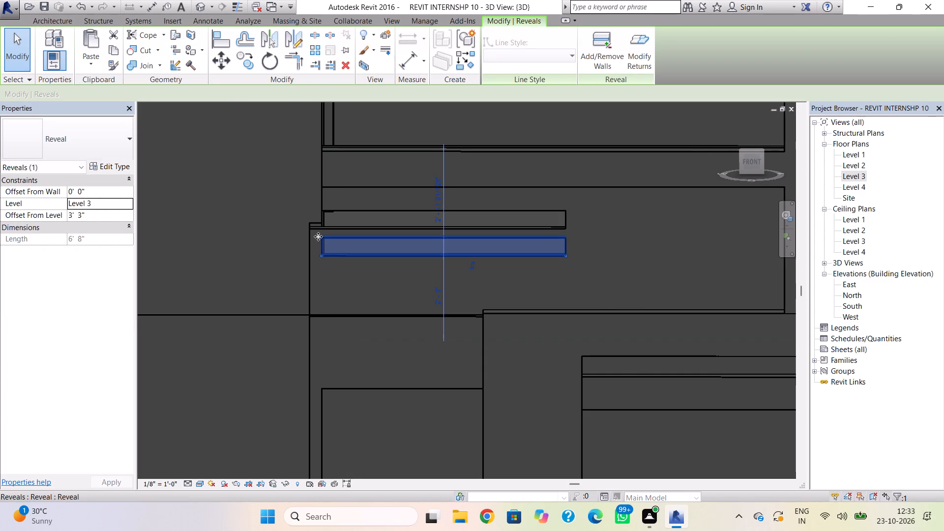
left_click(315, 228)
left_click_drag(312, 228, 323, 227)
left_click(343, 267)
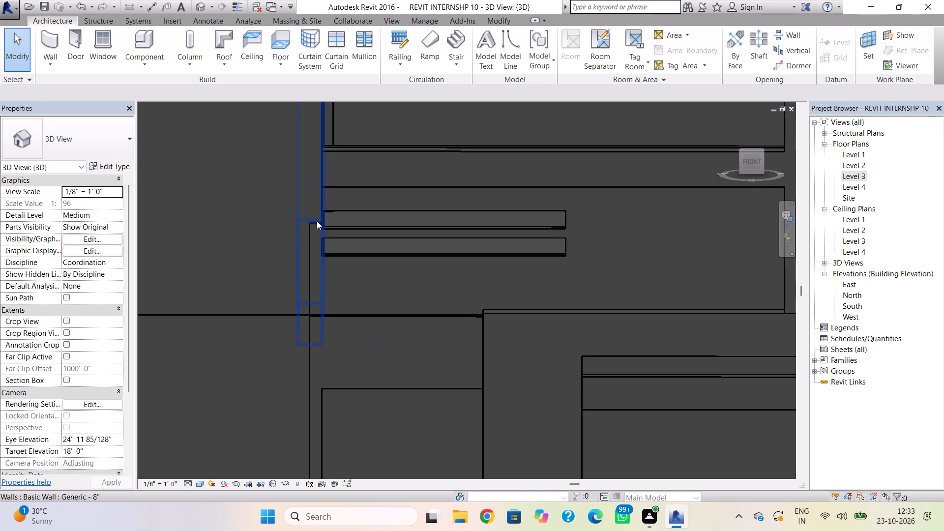
In the Level 3 plan, pull the upper 8" side wall's front end further back to make it 10' 10" long and check it in 3D.
left_click(317, 221)
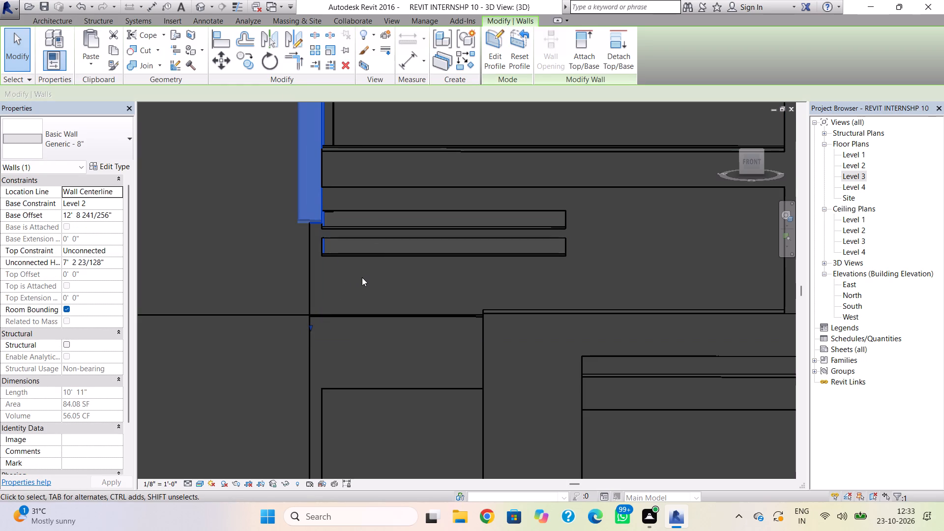
right_click_drag(364, 276, 279, 317, "shift")
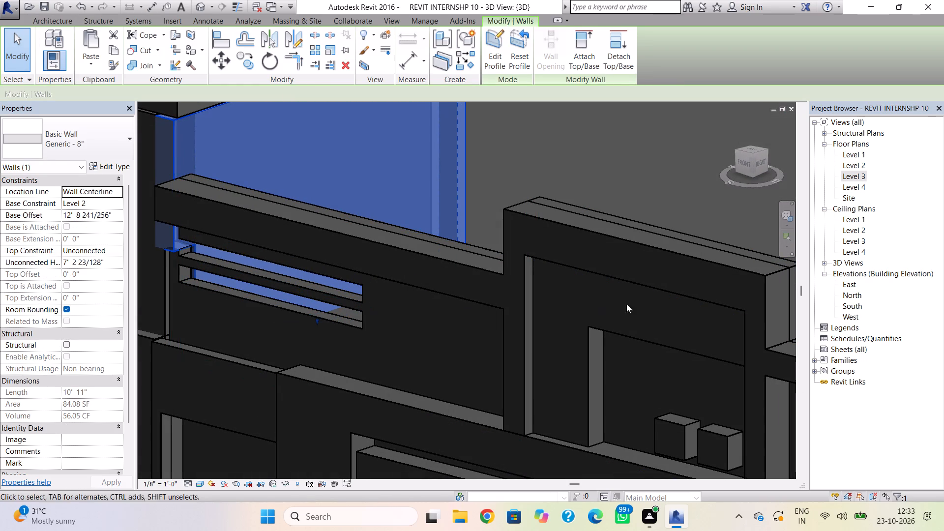
double_click(857, 177)
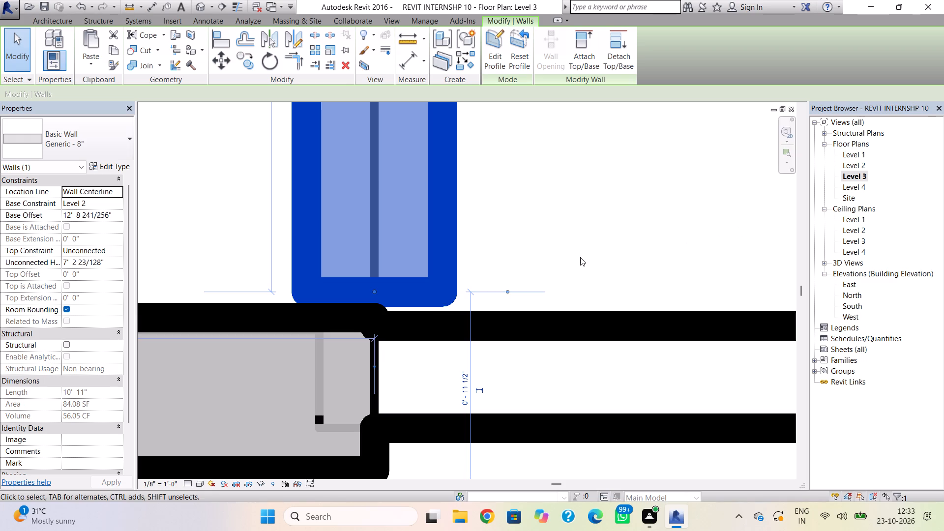
left_click_drag(374, 295, 375, 278)
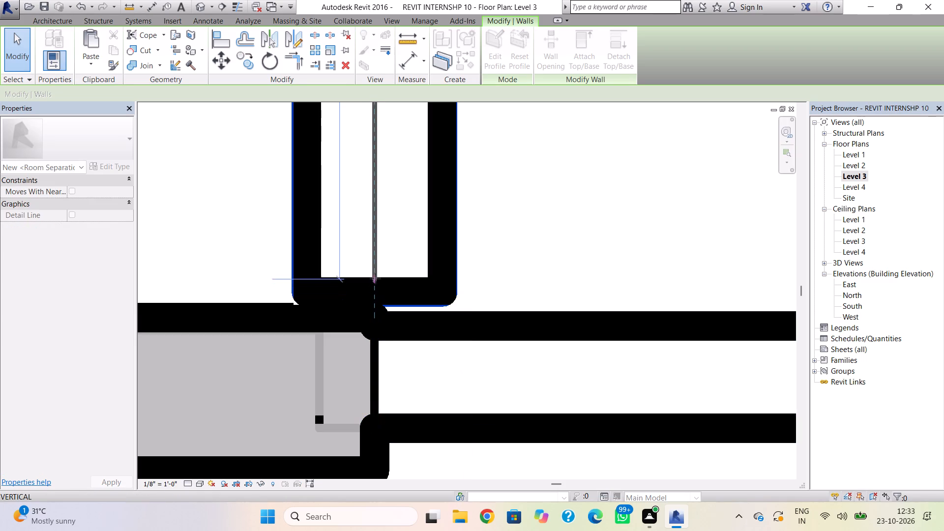
left_click_drag(375, 278, 376, 273)
left_click(506, 273)
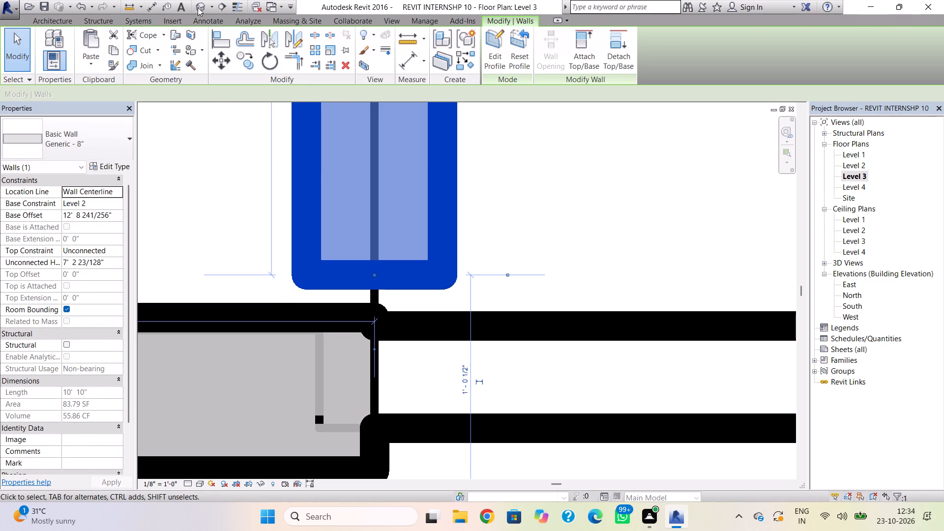
left_click(198, 7)
scroll(344, 250, "down", 2)
middle_click_drag(353, 253, 366, 254)
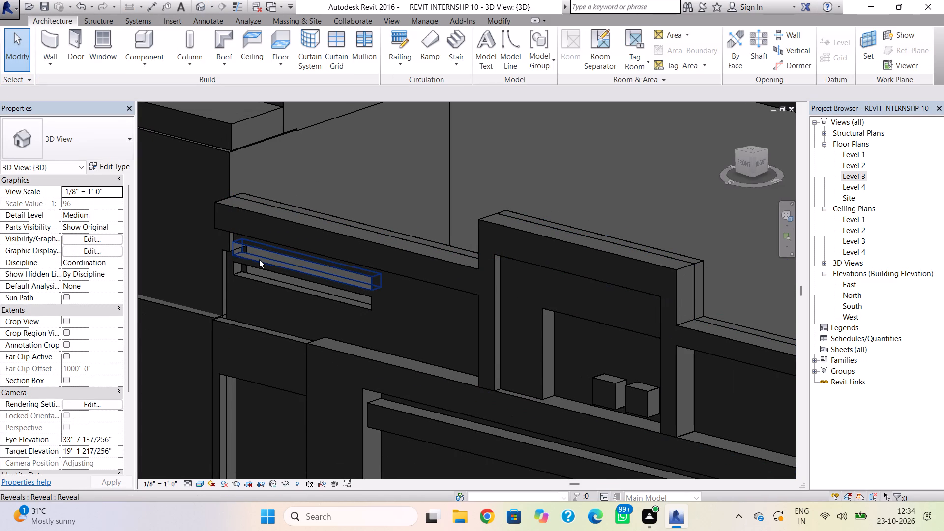
scroll(247, 277, "down", 4)
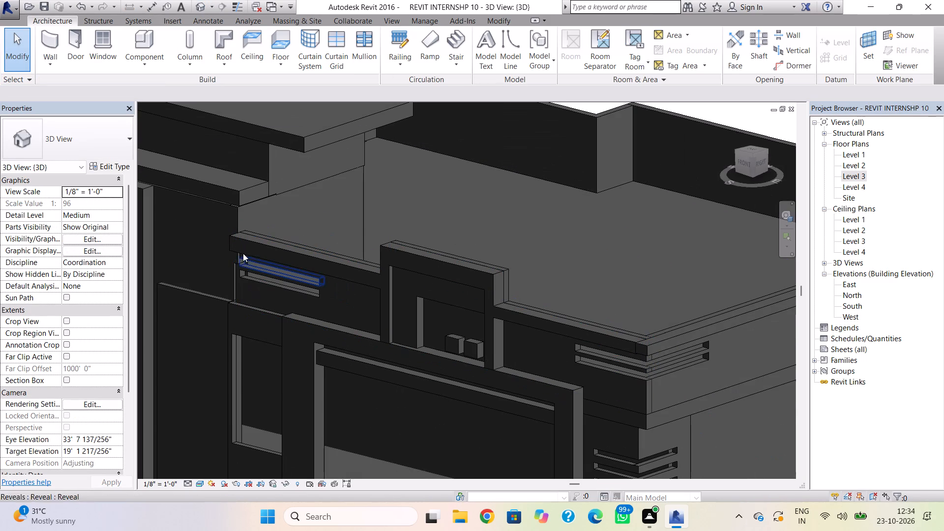
key("Escape")
Edit the upper 8" side wall's profile in the Level 3 plan, toggle the constraint lock at its front end, and check it in 3D.
double_click(236, 209)
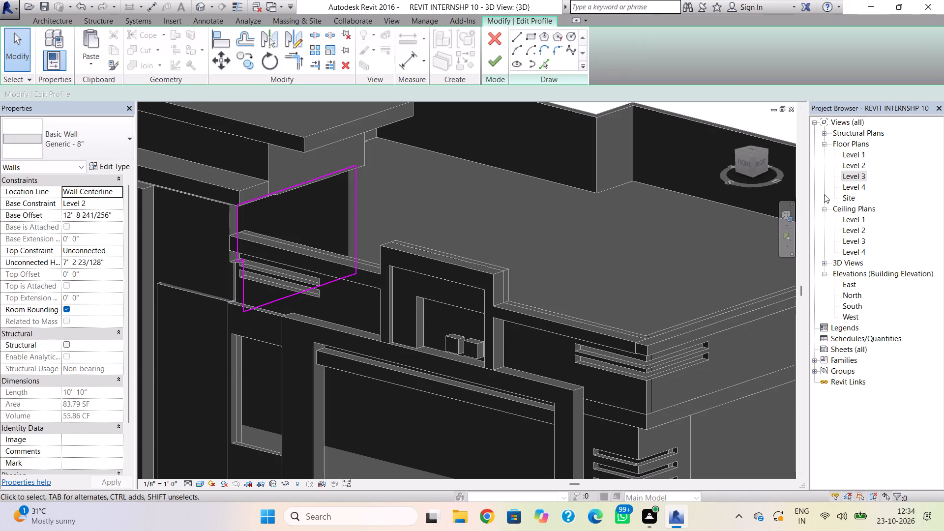
left_click(846, 177)
left_click(846, 178)
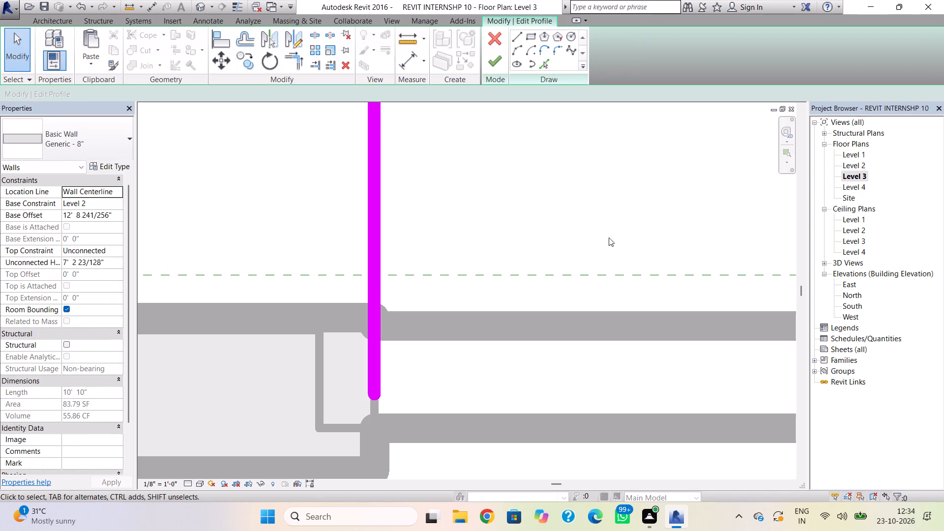
left_click(375, 374)
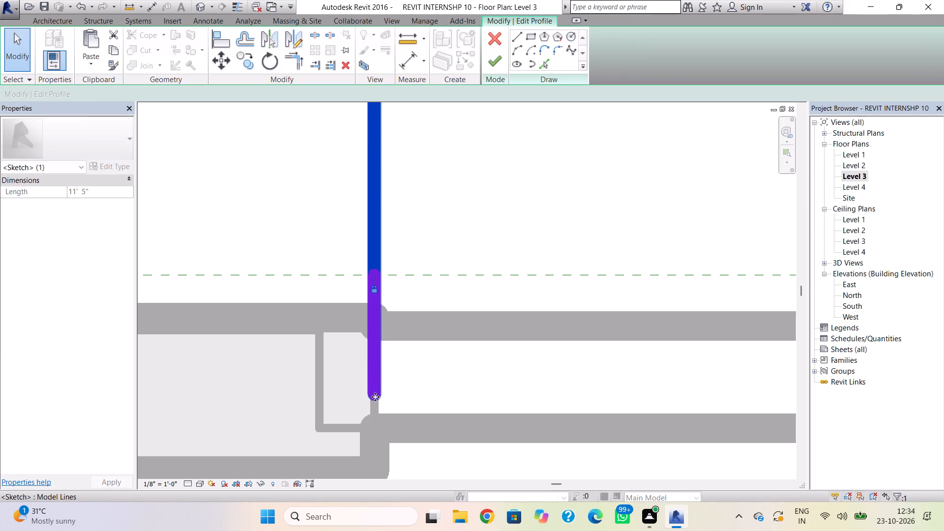
left_click(371, 379)
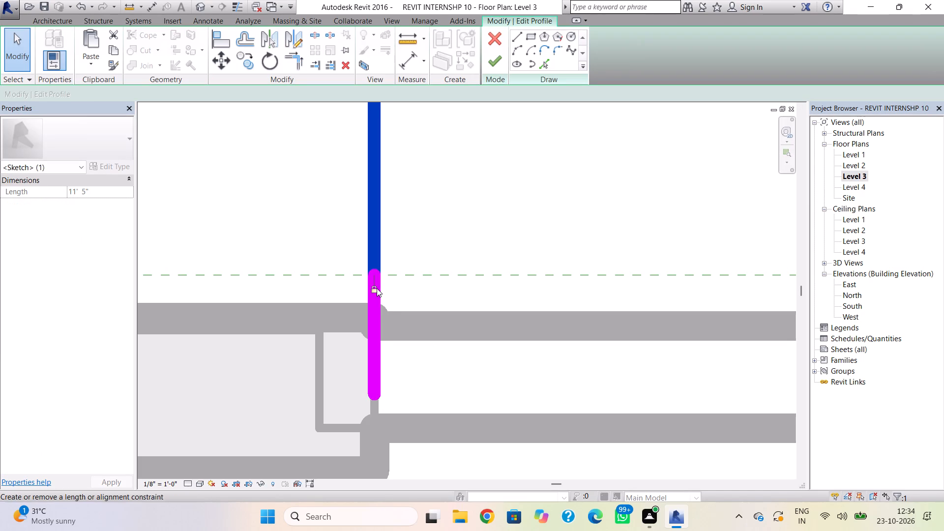
left_click(377, 288)
scroll(413, 297, "down", 8)
middle_click_drag(407, 338, 396, 452)
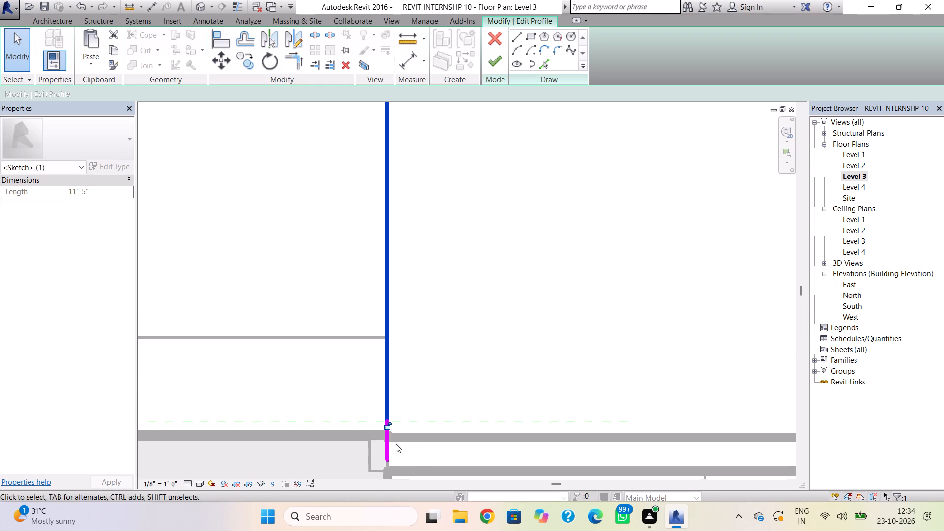
scroll(395, 422, "up", 1)
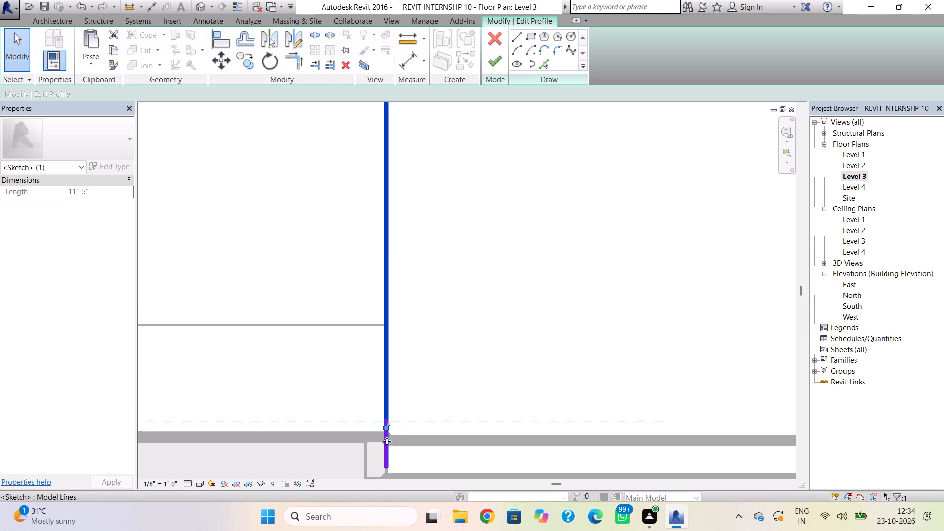
left_click(380, 444)
left_click(384, 445)
key("Escape")
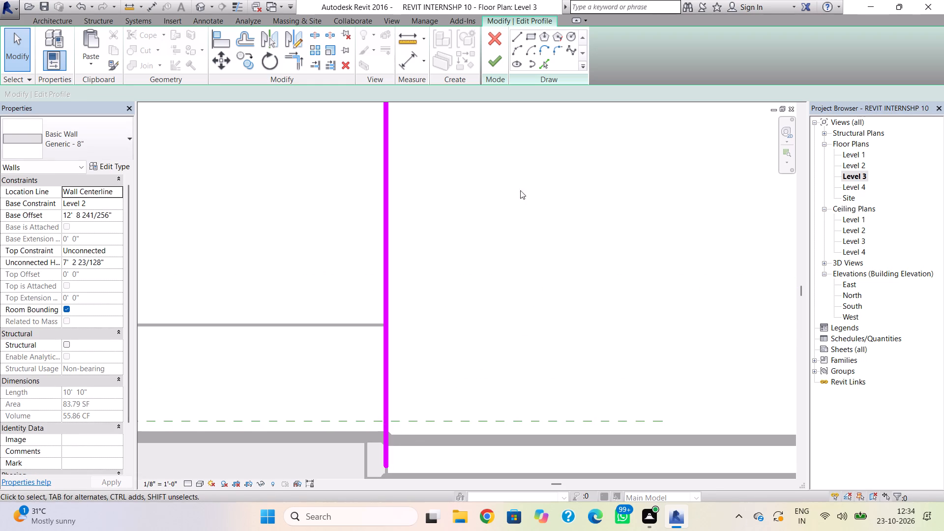
left_click(490, 64)
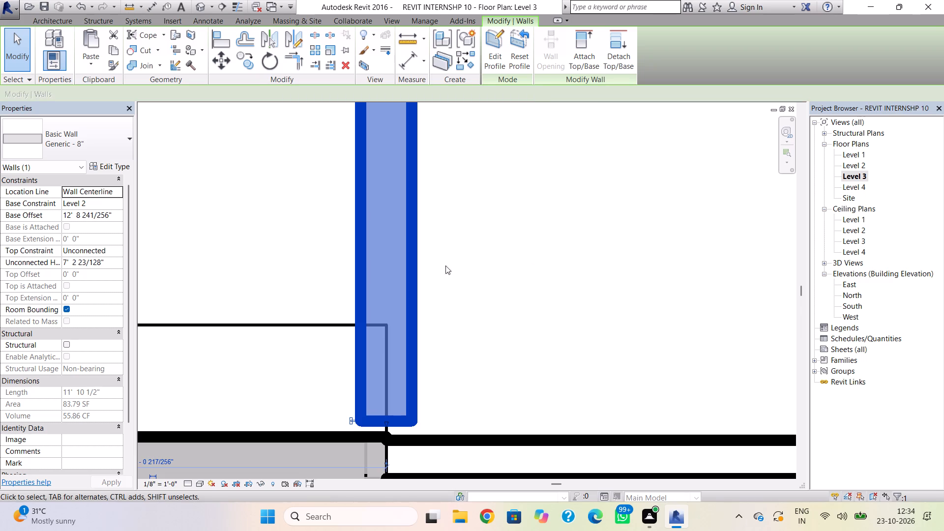
left_click(195, 5)
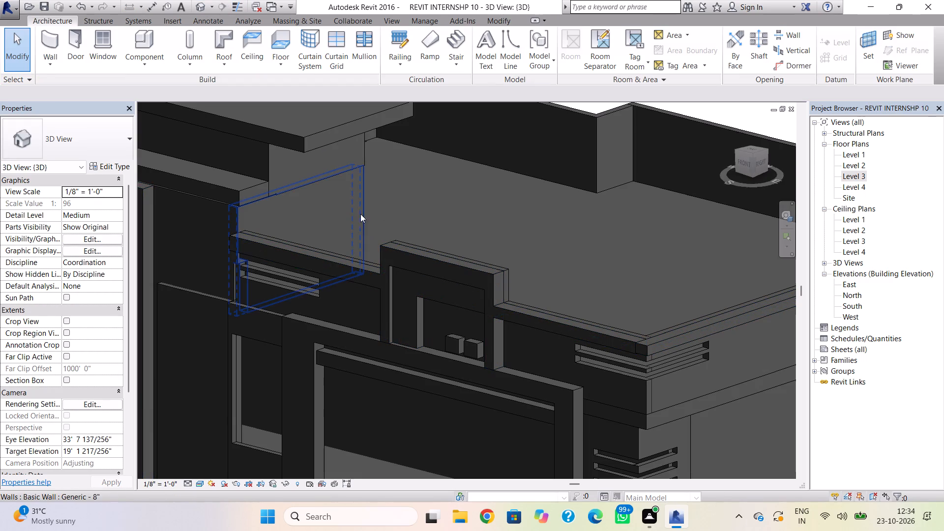
Nudge the upper 8" side wall slightly away from the tower in the 3D view.
left_click(360, 209)
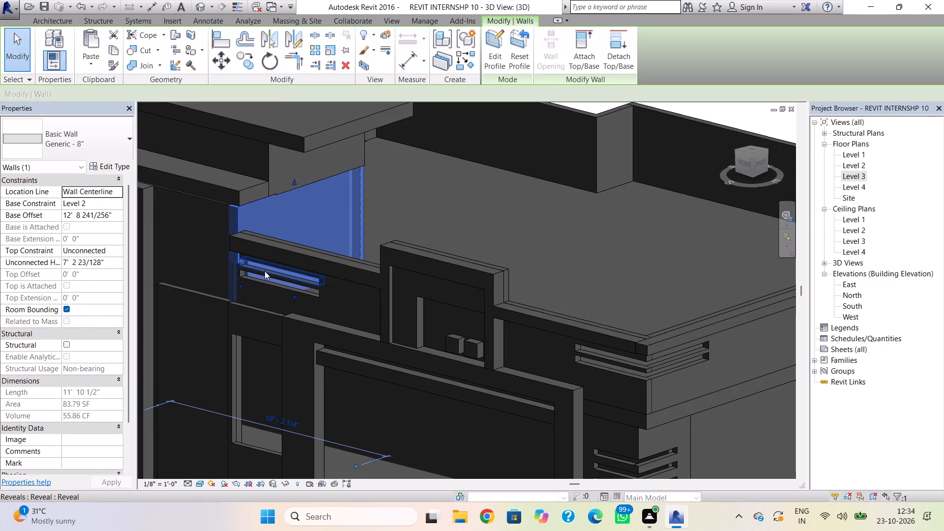
key("Right")
key("Right")
key("Right")
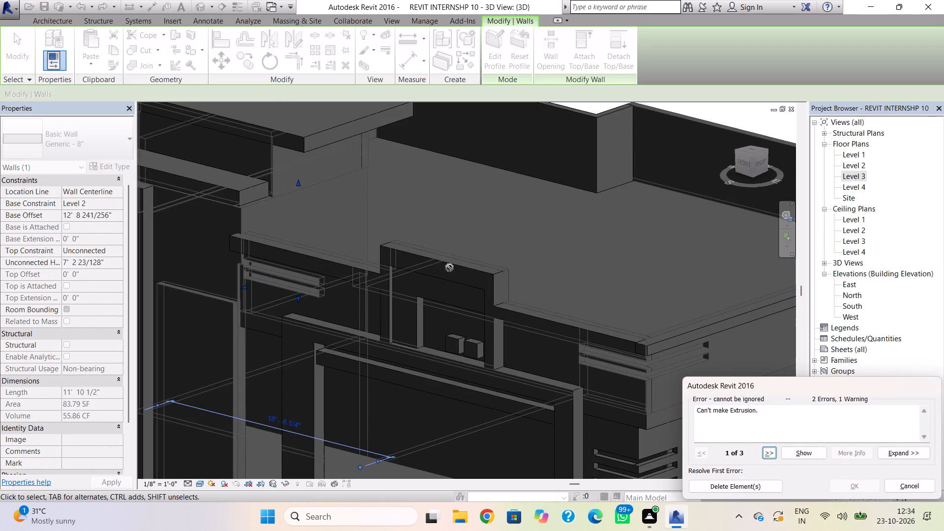
key("Left")
left_click(901, 484)
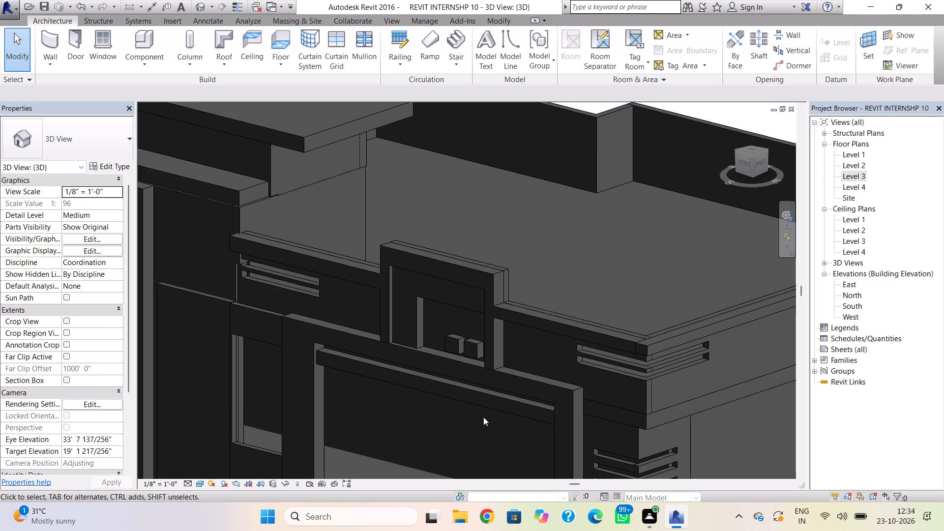
Nudge the upper horizontal reveal on the 6" front wall to a wall offset of -0' 0 167/256".
right_click_drag(274, 423, 398, 394, "shift")
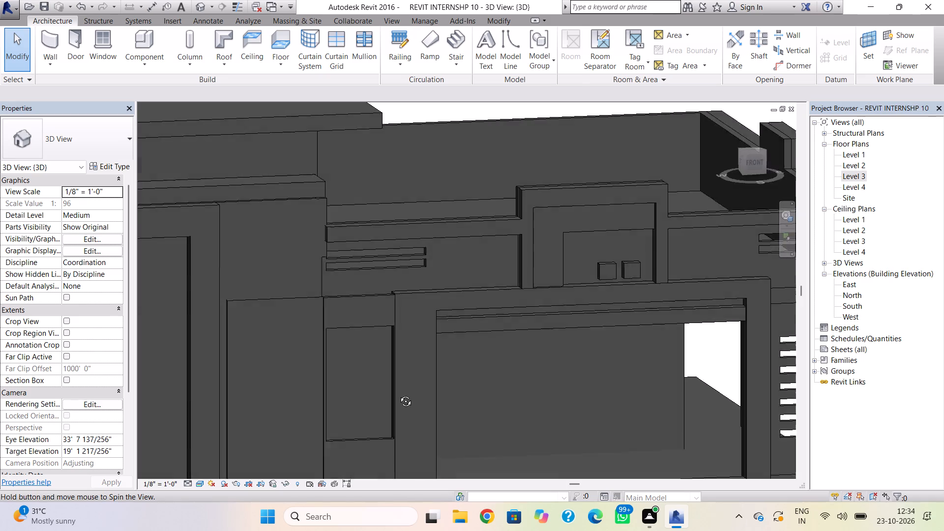
right_click_drag(398, 394, 368, 374, "shift")
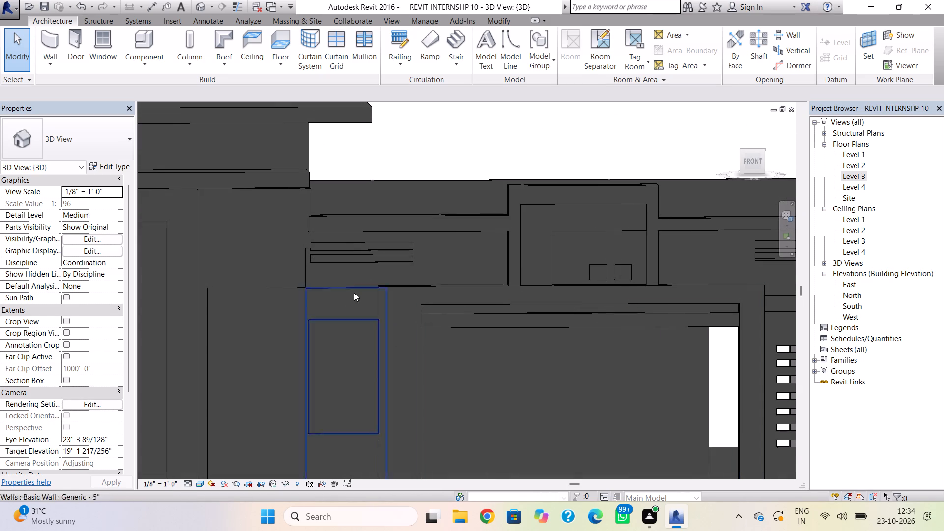
left_click(369, 249)
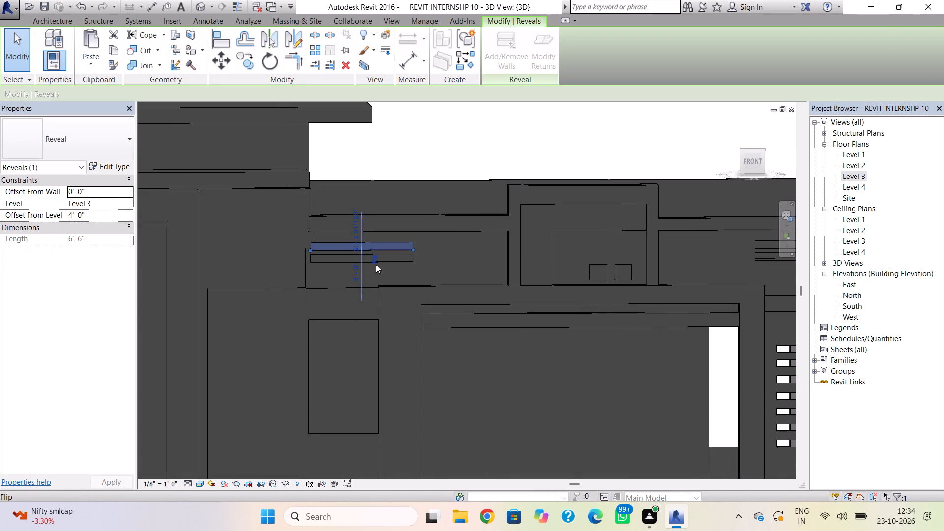
key("Right")
key("Right")
key("Right")
key("Right")
key("Right")
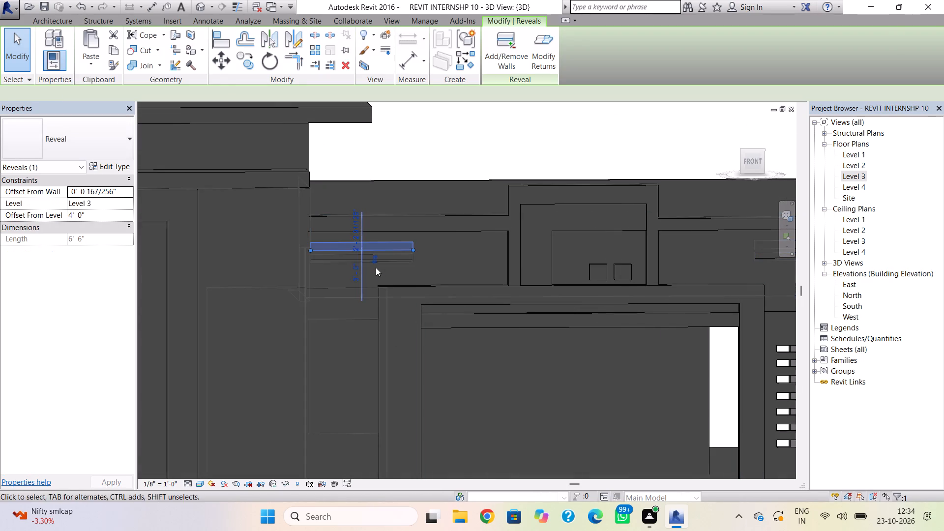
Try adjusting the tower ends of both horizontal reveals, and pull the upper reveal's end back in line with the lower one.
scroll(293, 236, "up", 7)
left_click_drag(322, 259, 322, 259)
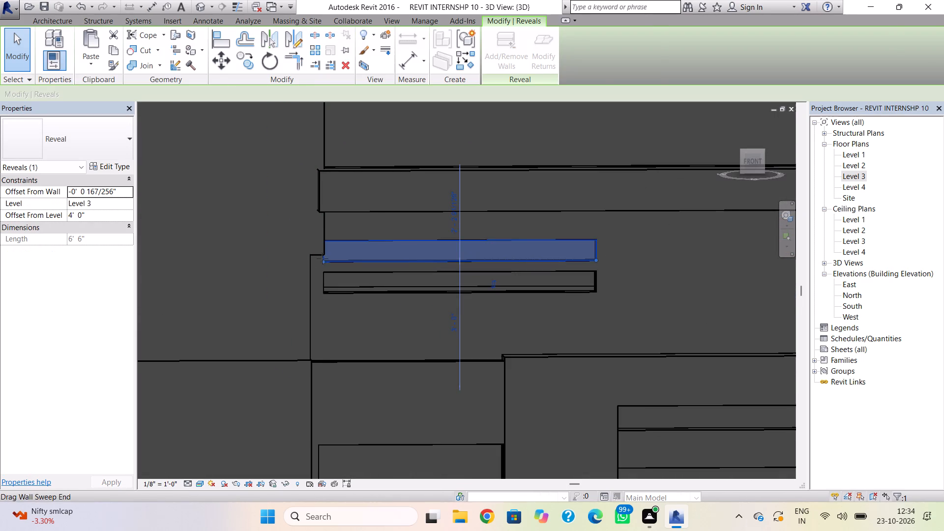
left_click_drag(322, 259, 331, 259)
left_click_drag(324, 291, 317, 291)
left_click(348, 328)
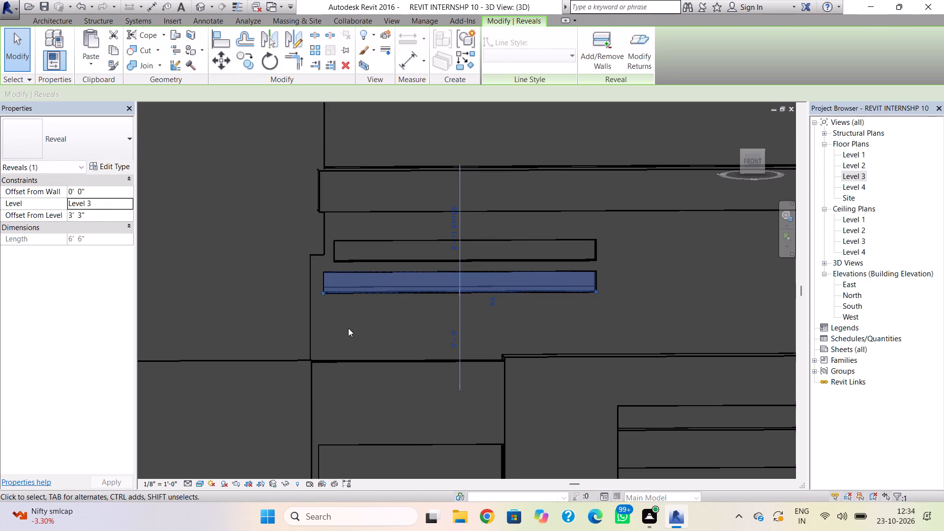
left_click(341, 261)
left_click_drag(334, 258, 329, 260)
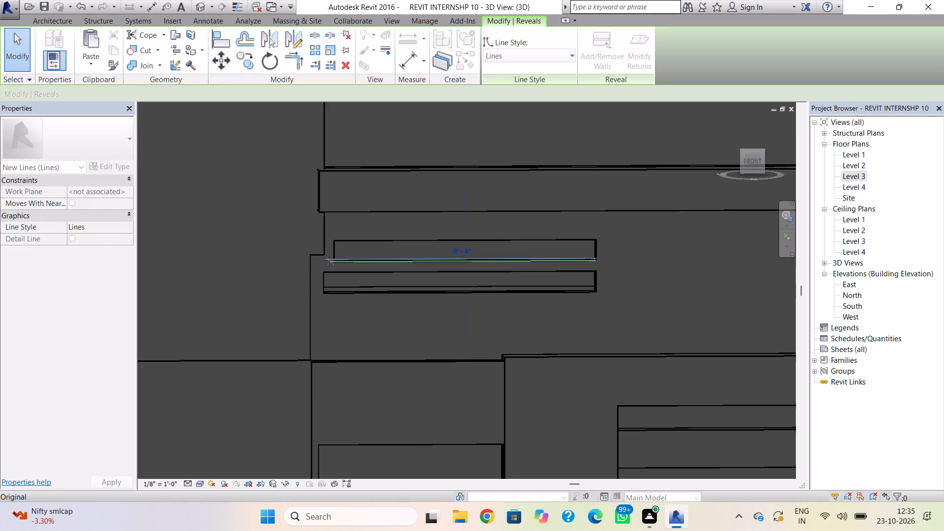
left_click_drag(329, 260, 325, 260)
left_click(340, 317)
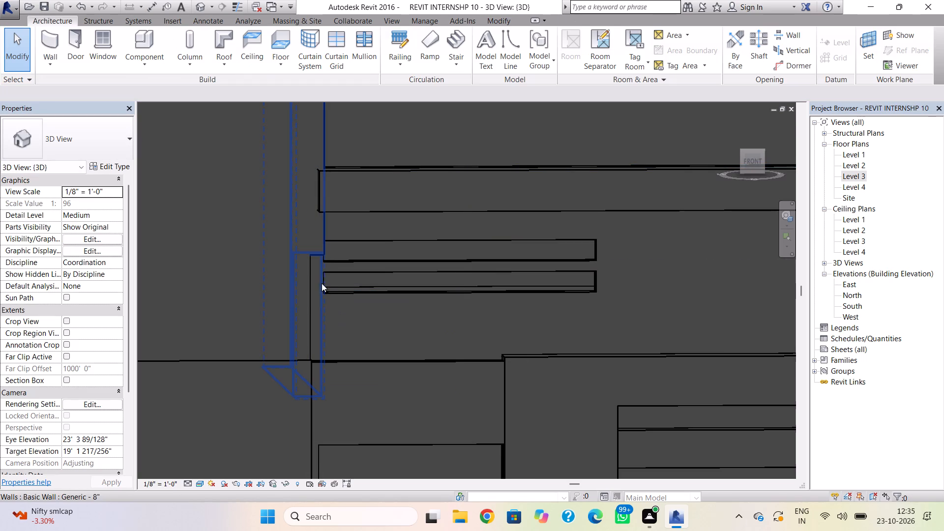
Pull the tower end of the in-place wall band above the reveals back to the exposed edge of the tower.
left_click(327, 226)
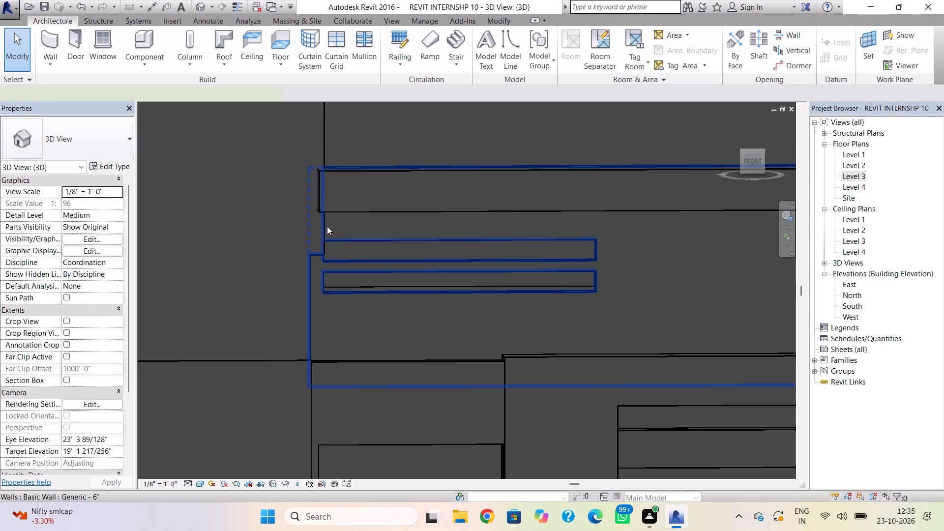
left_click(327, 228)
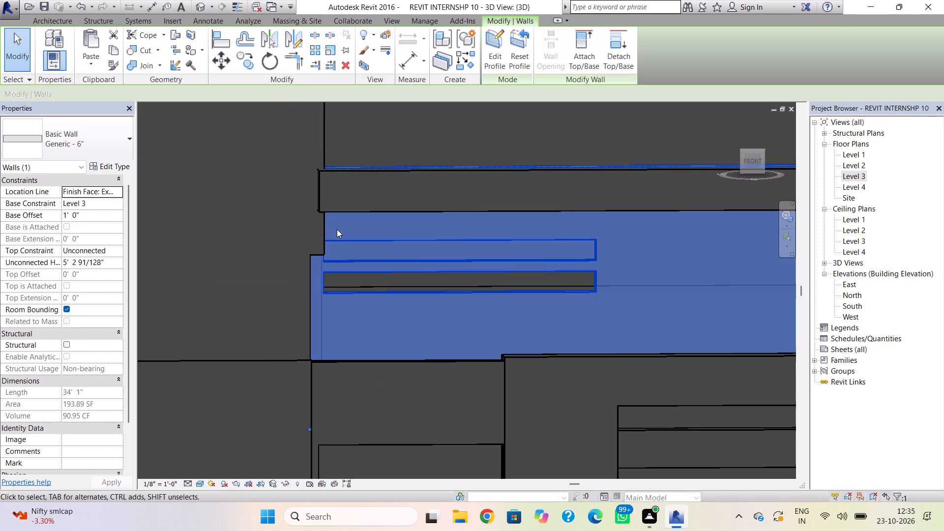
left_click(324, 196)
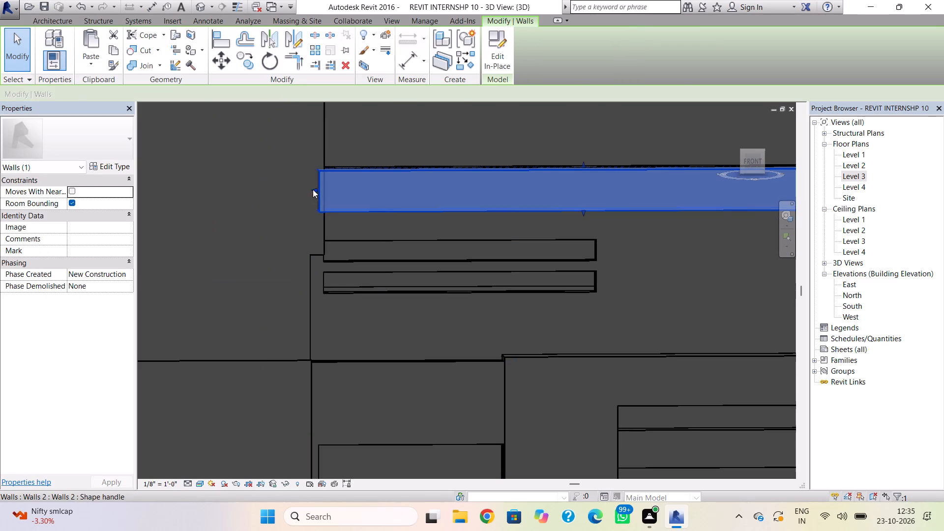
left_click_drag(312, 189, 326, 186)
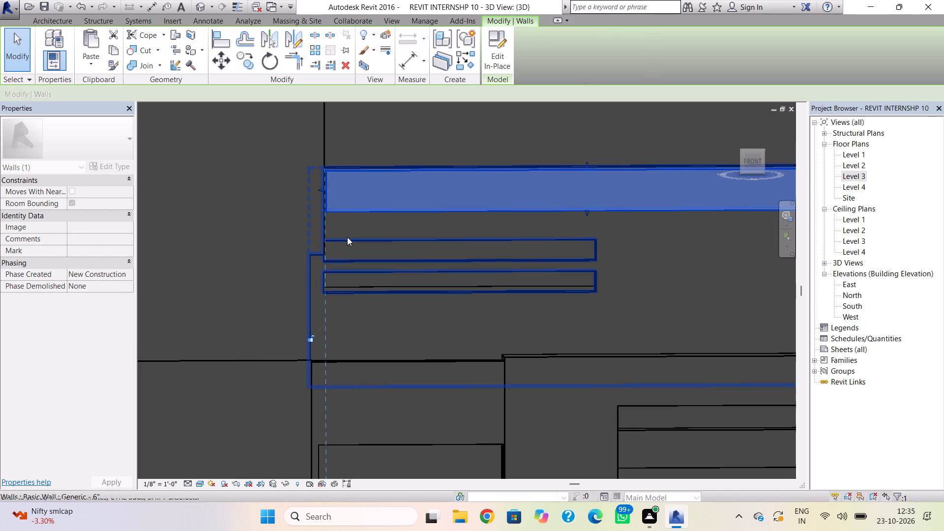
left_click(348, 237)
left_click(257, 308)
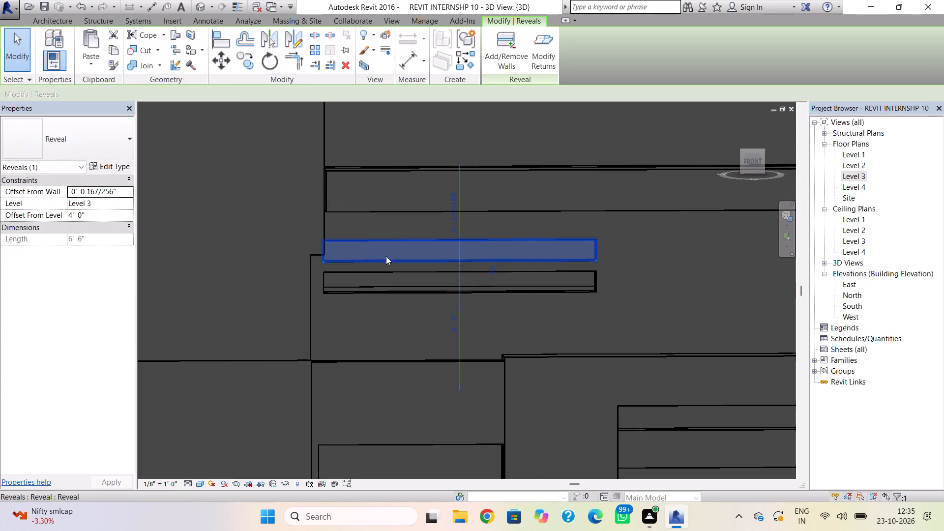
left_click(462, 220)
key("Escape")
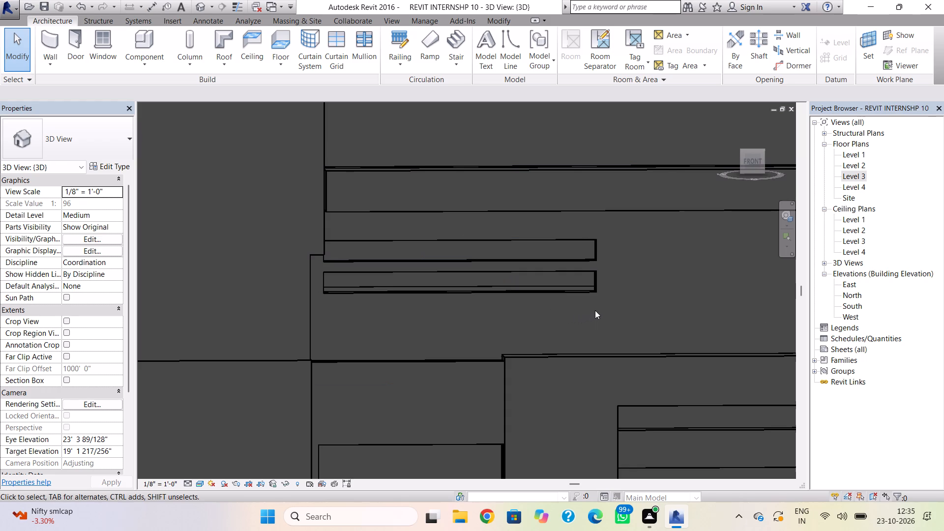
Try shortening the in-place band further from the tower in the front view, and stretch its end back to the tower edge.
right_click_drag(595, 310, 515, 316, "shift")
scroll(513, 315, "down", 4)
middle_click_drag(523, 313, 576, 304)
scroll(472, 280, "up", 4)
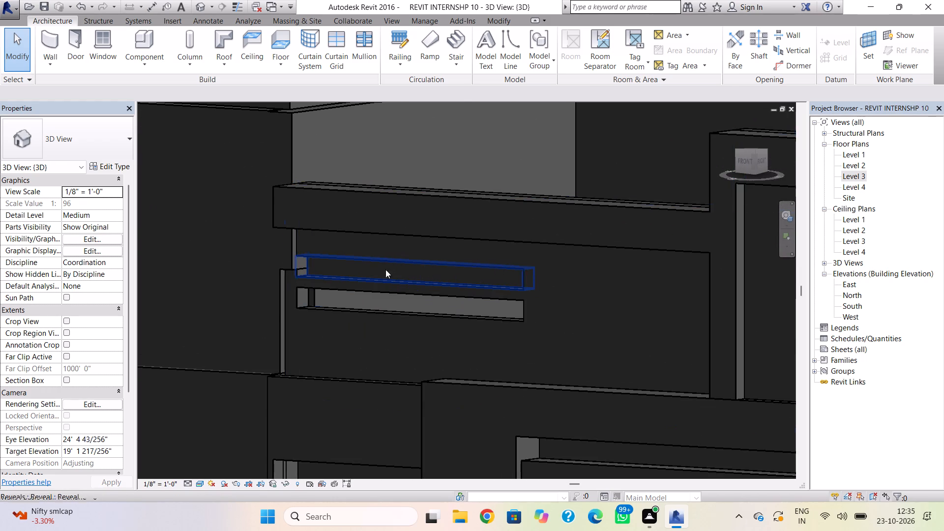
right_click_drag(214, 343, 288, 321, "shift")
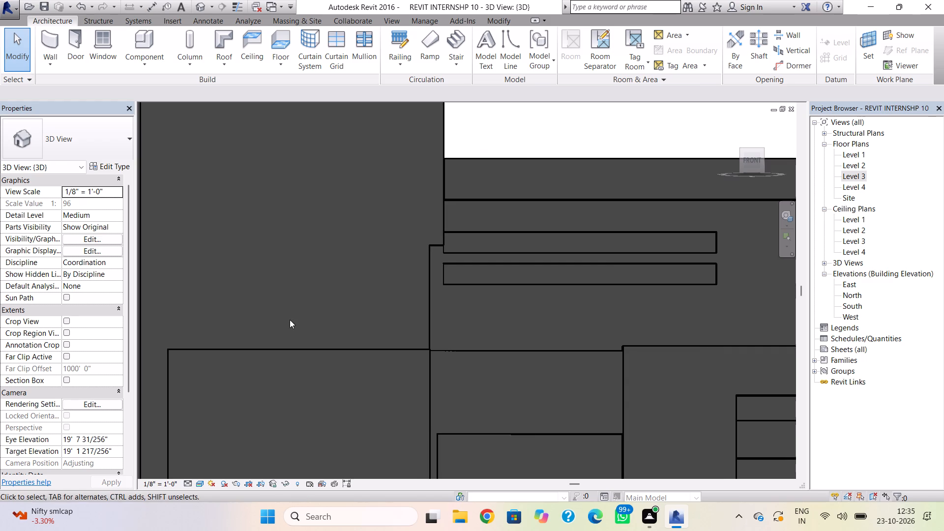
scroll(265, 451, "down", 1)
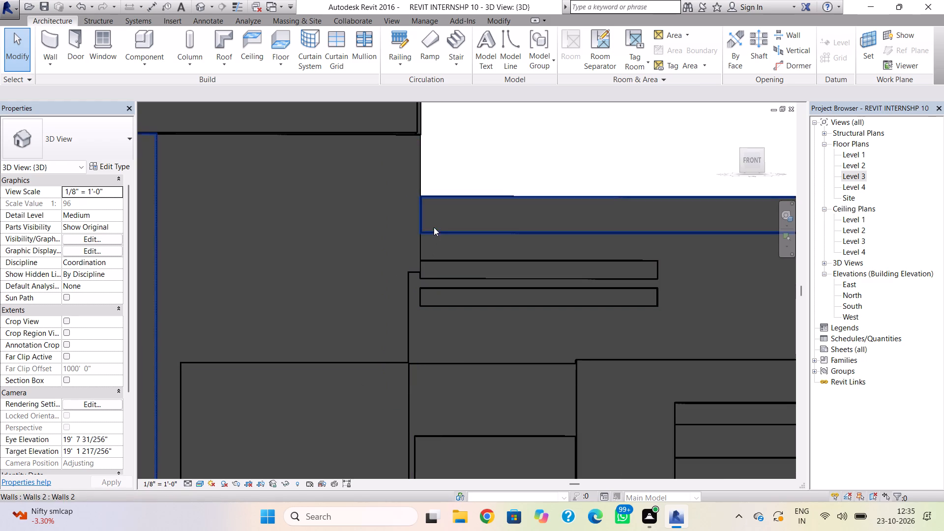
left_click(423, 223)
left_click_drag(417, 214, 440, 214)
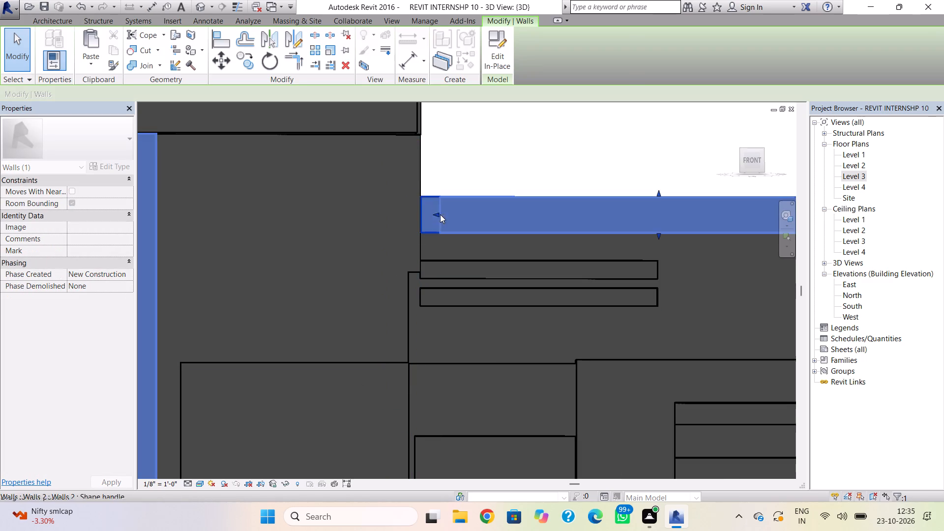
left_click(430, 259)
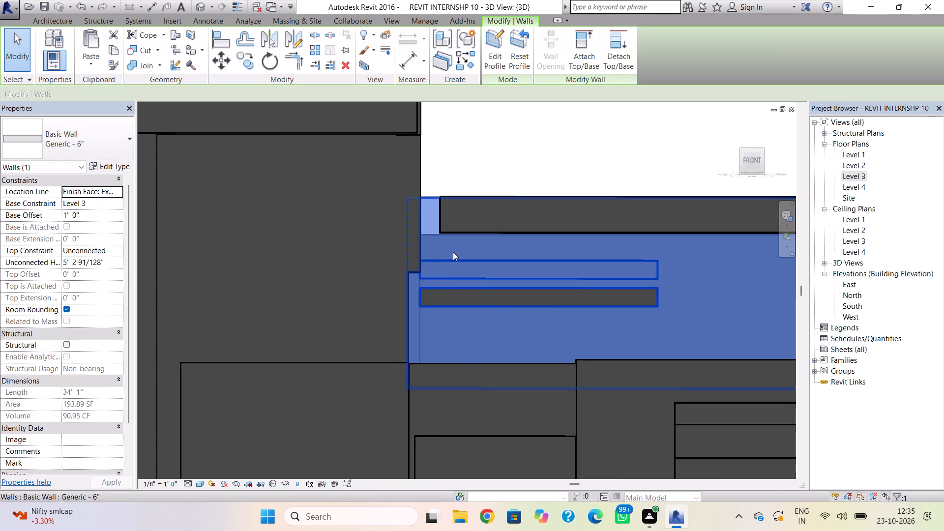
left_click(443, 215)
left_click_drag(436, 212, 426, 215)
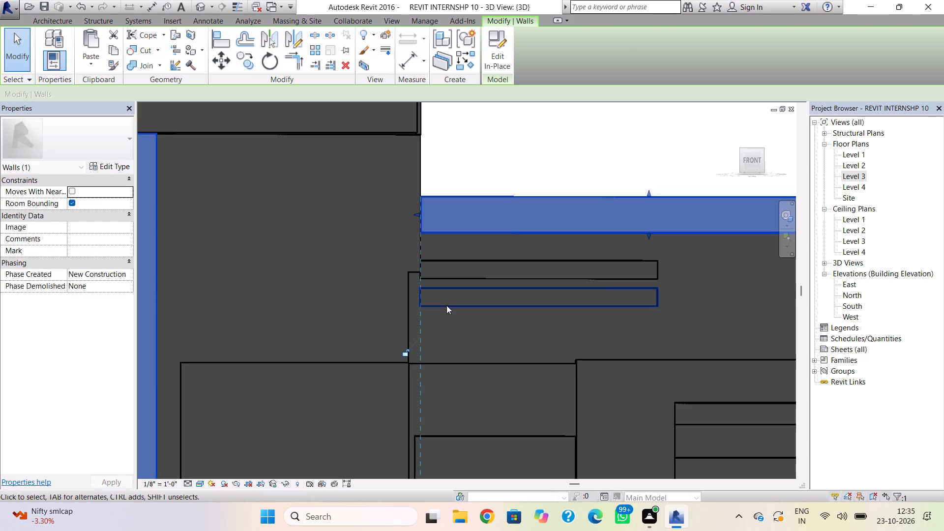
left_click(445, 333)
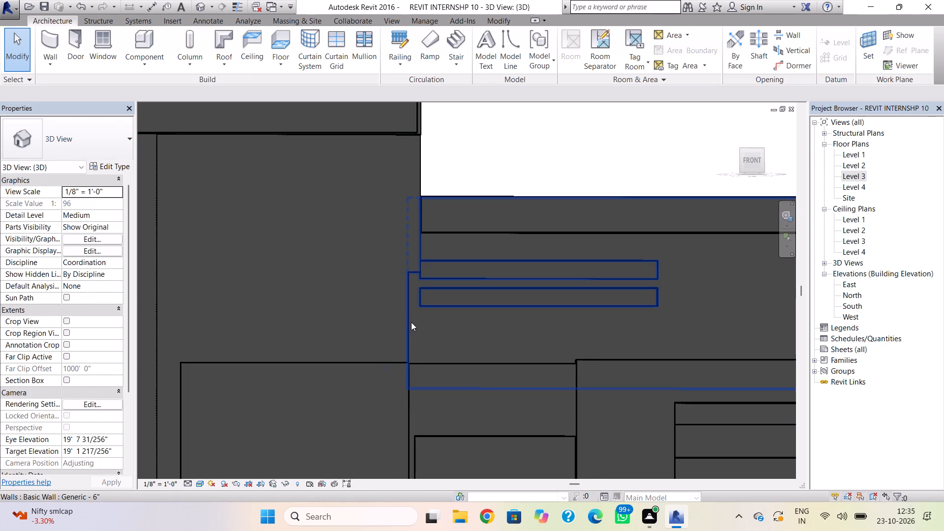
Open the profile of the upper 6" front wall beside the left tower for editing.
double_click(412, 322)
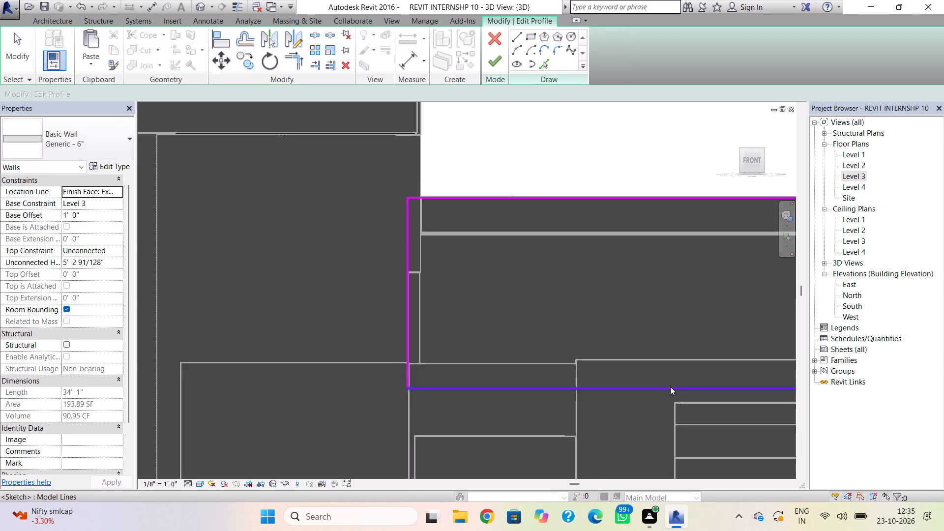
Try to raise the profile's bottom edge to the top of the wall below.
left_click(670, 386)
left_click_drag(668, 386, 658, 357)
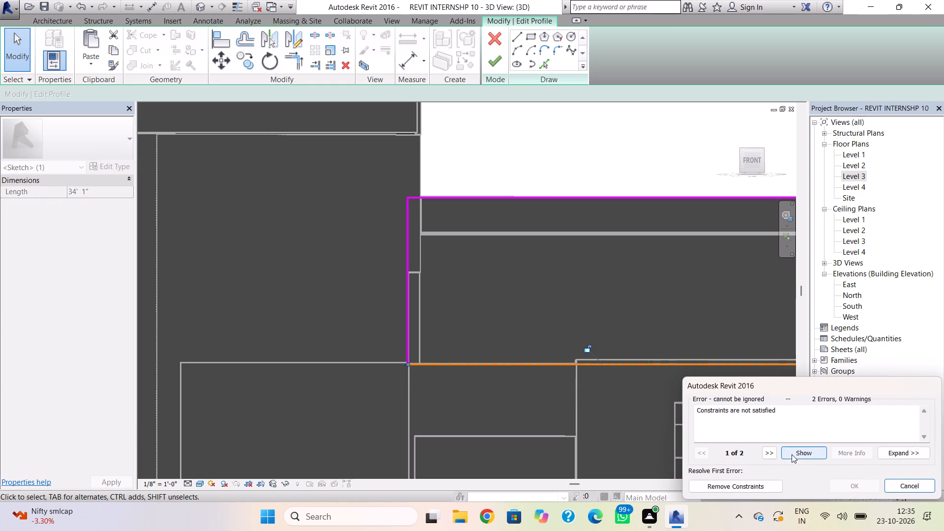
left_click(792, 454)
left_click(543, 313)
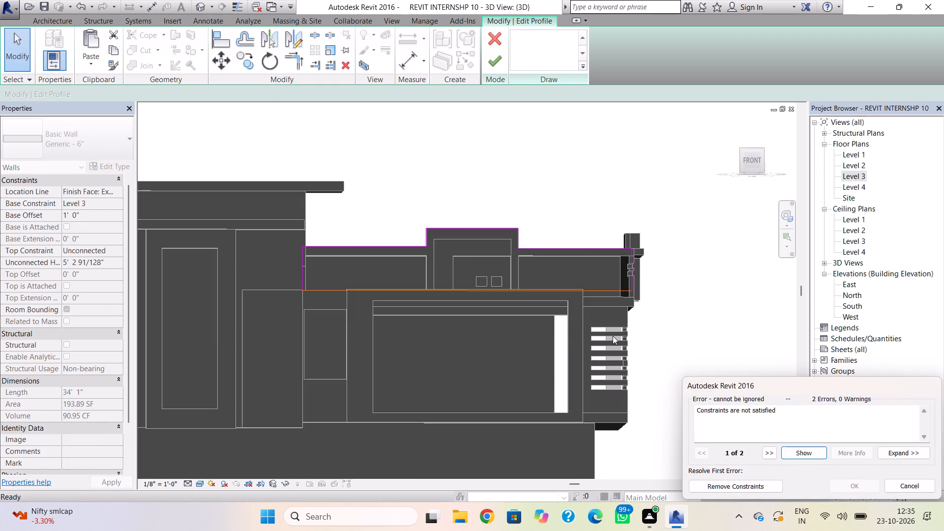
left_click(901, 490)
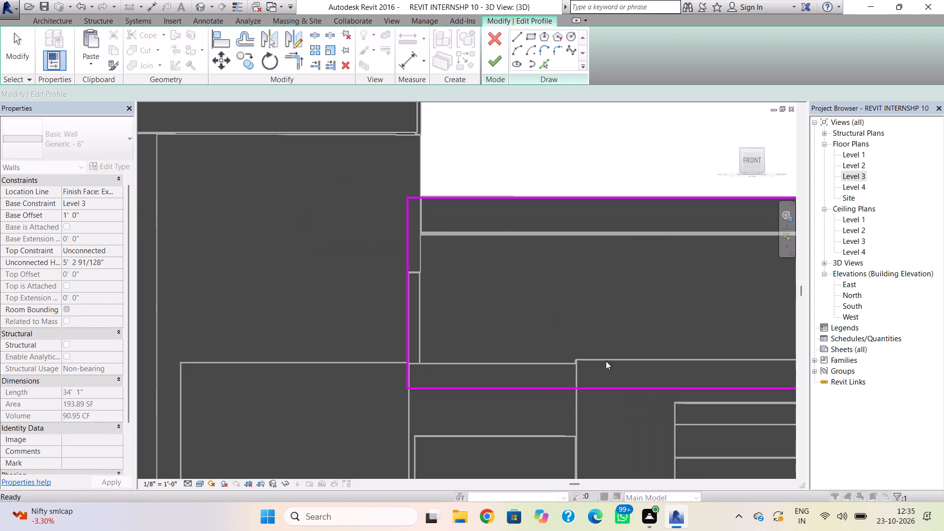
Sketch a horizontal profile line about 34' 1" long at the top of the lower wall, from the tower-side edge to the far edge.
scroll(565, 341, "down", 2)
middle_click_drag(559, 343, 348, 362)
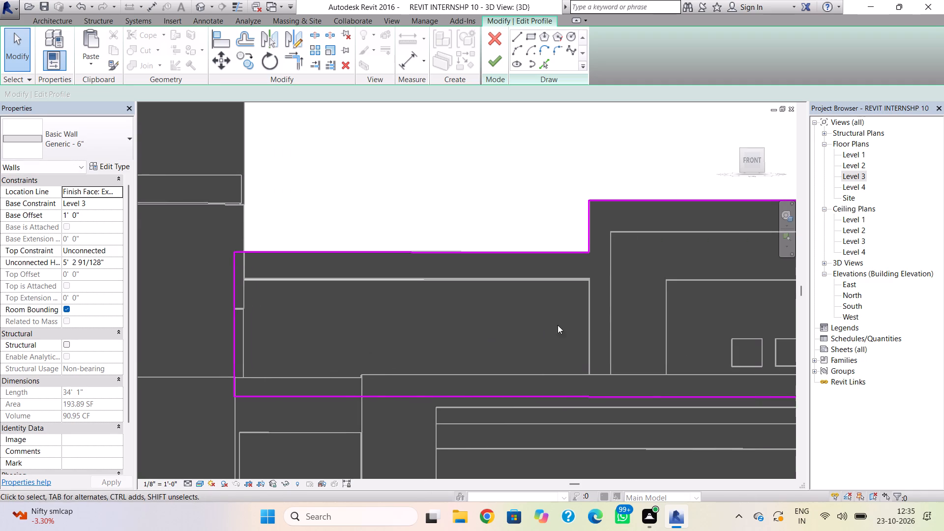
scroll(506, 326, "down", 1)
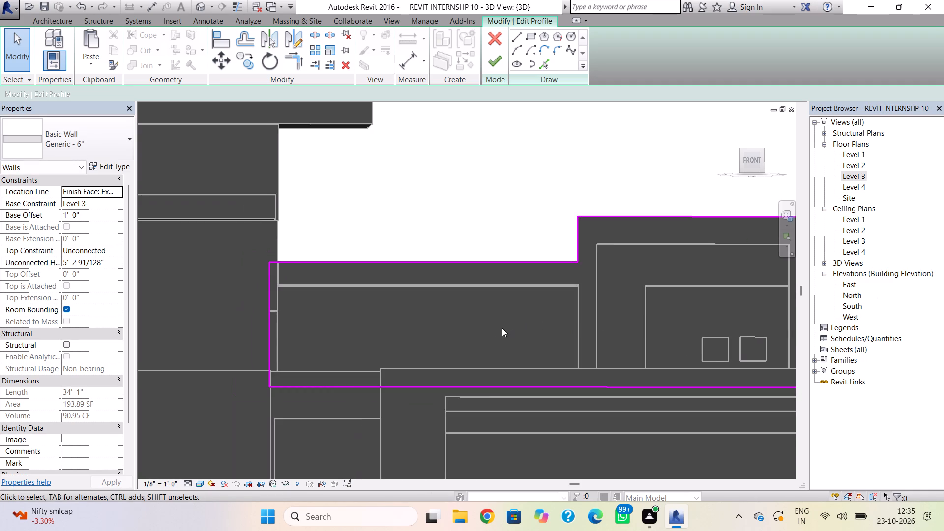
middle_click_drag(438, 332, 257, 313)
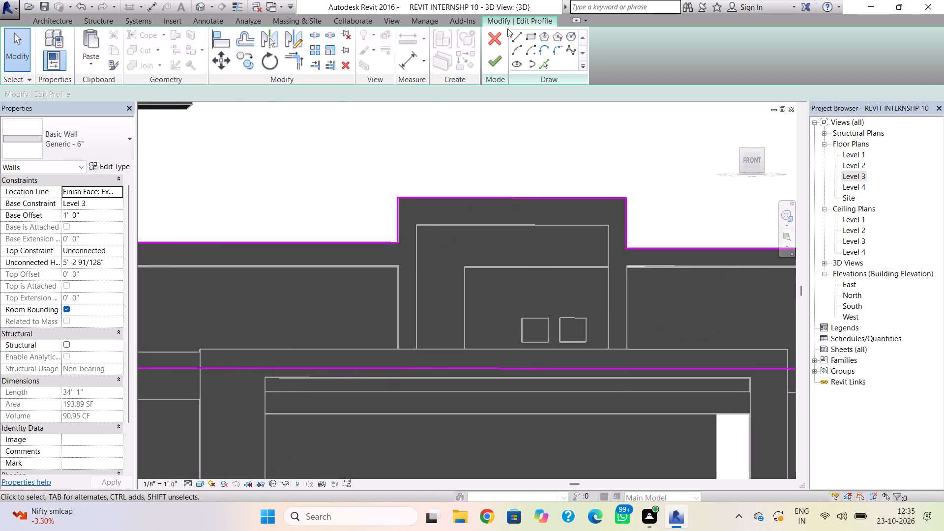
left_click(517, 33)
scroll(286, 390, "down", 2)
middle_click_drag(287, 393, 483, 340)
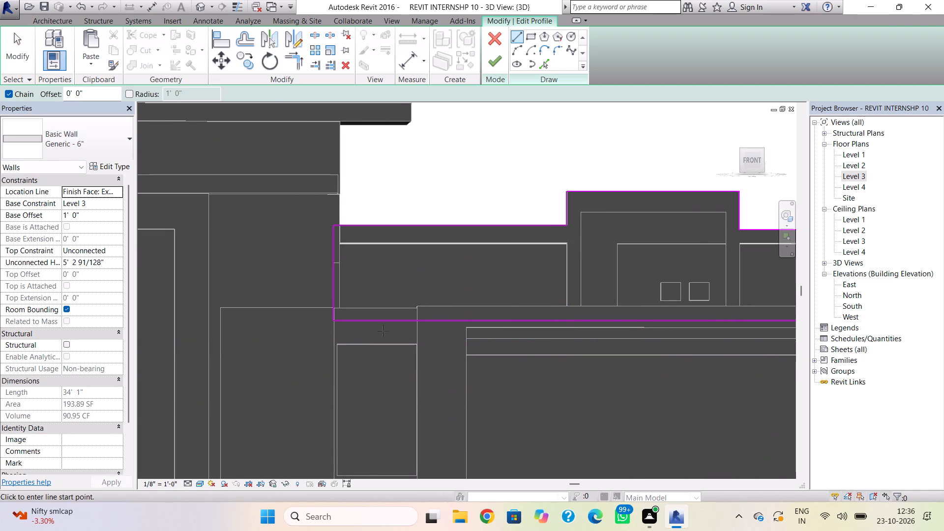
left_click(336, 308)
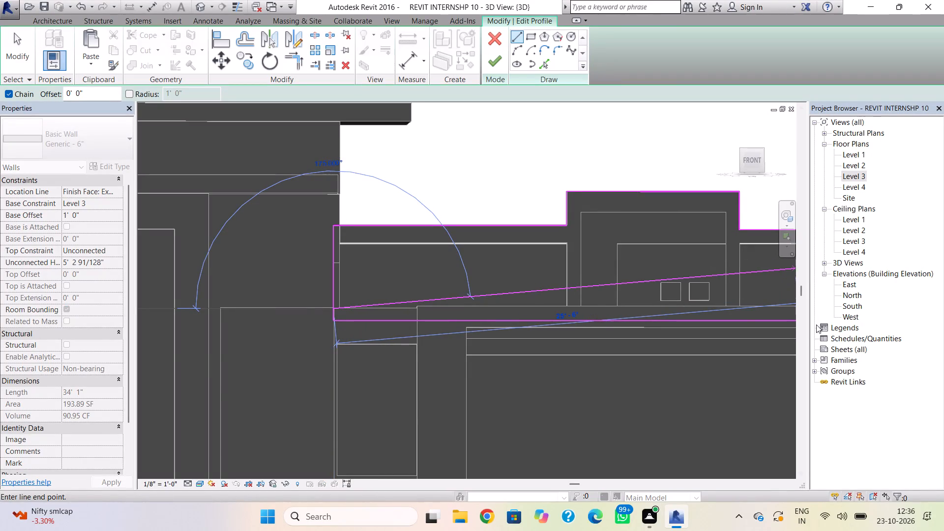
middle_click_drag(700, 313, 315, 373)
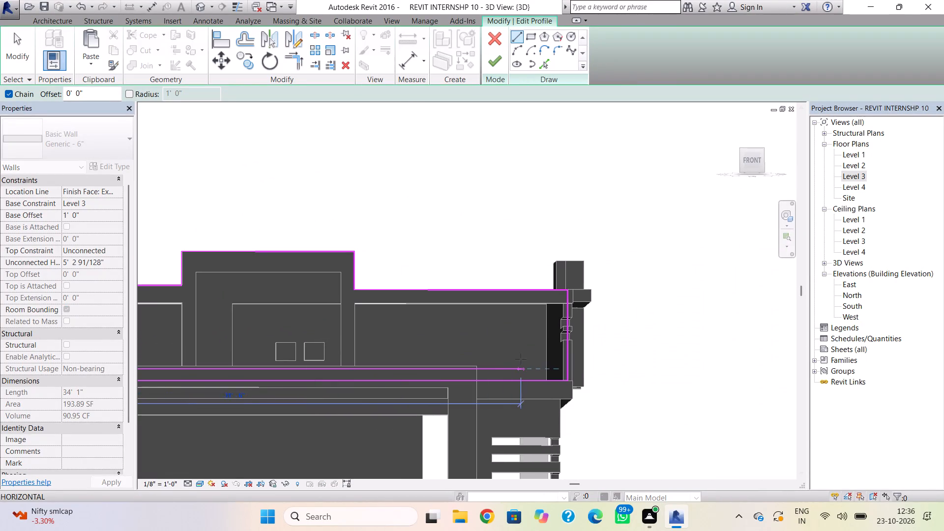
left_click(569, 369)
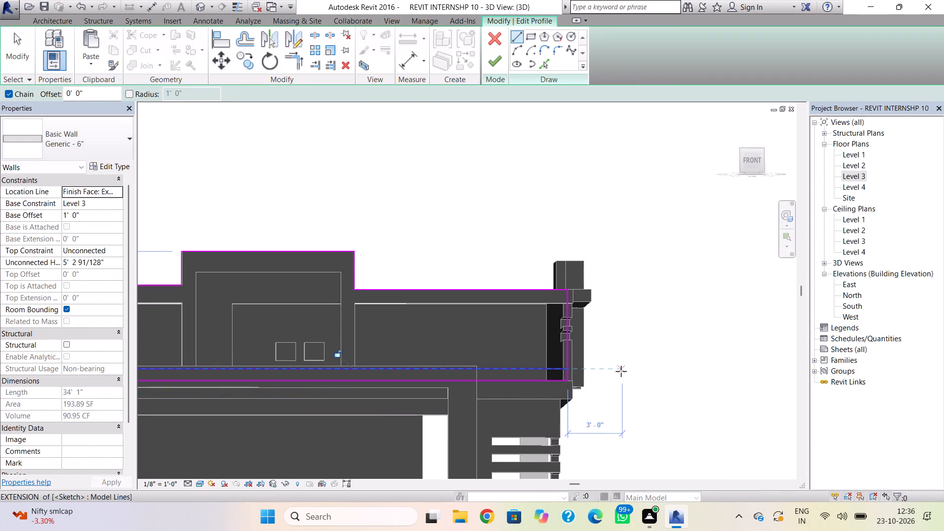
key("Escape")
key("Escape")
Shorten the profile's vertical edge at the end away from the tower up to the new bottom line.
left_click(568, 379)
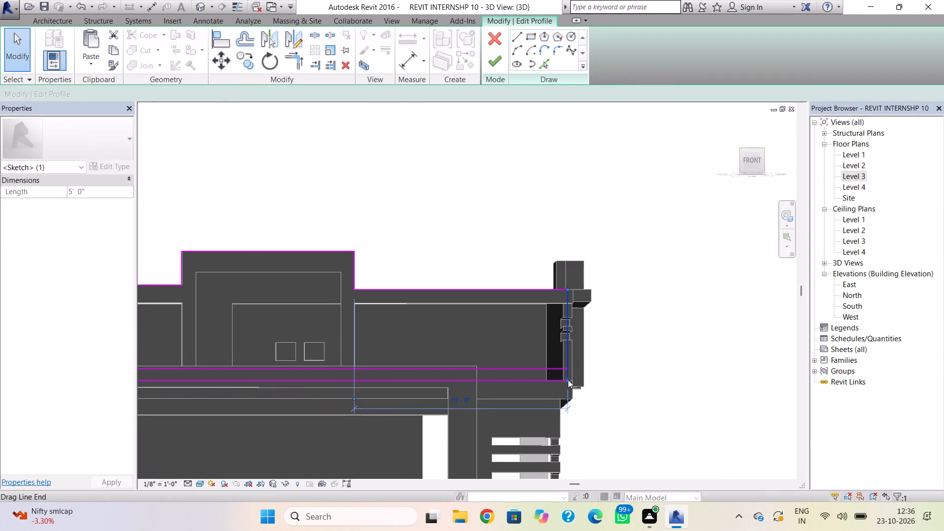
left_click_drag(567, 381, 570, 369)
left_click(639, 363)
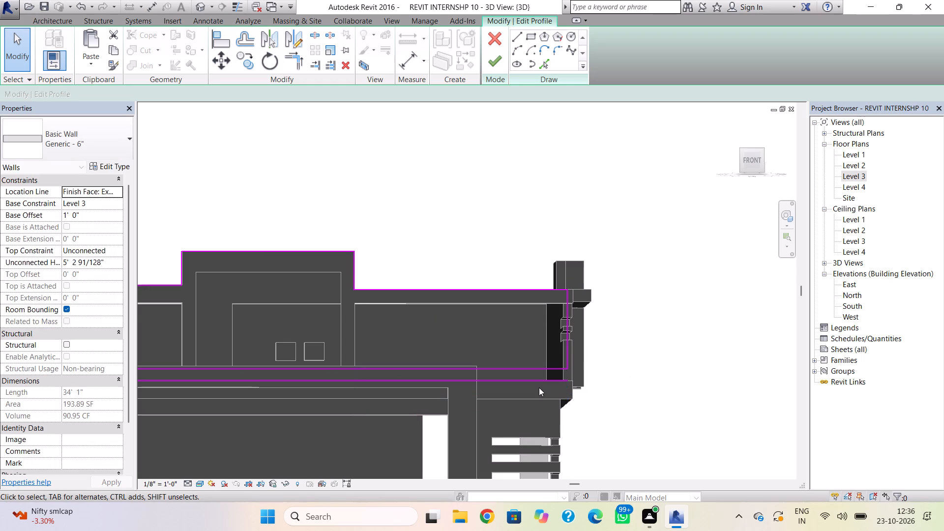
Delete the old bottom line of the wall profile below the new horizontal line.
scroll(537, 387, "down", 1)
middle_click_drag(537, 387, 698, 354)
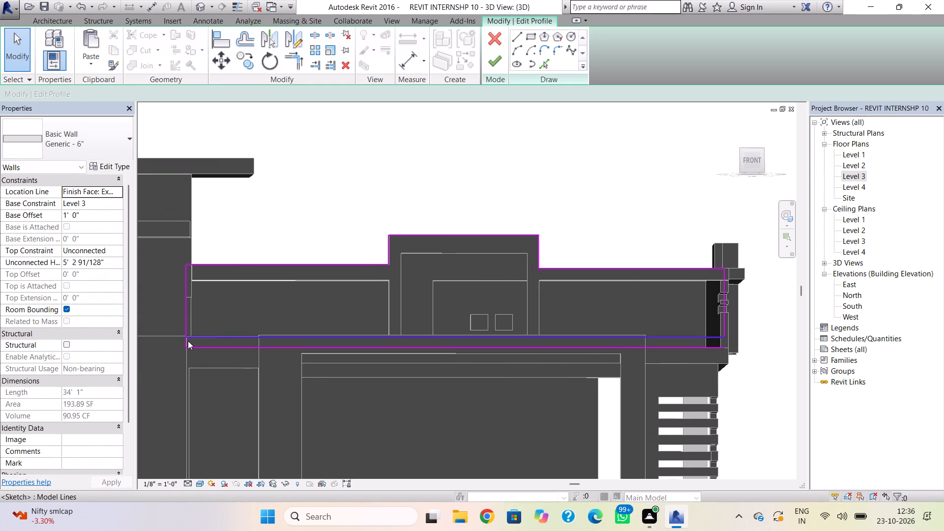
left_click(187, 340)
key("Escape")
left_click(185, 345)
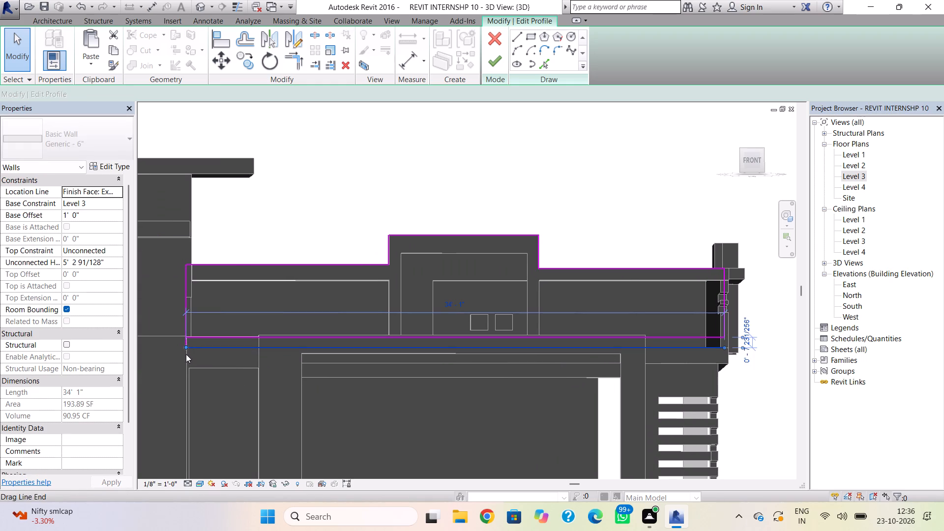
scroll(187, 356, "up", 1)
key("Escape")
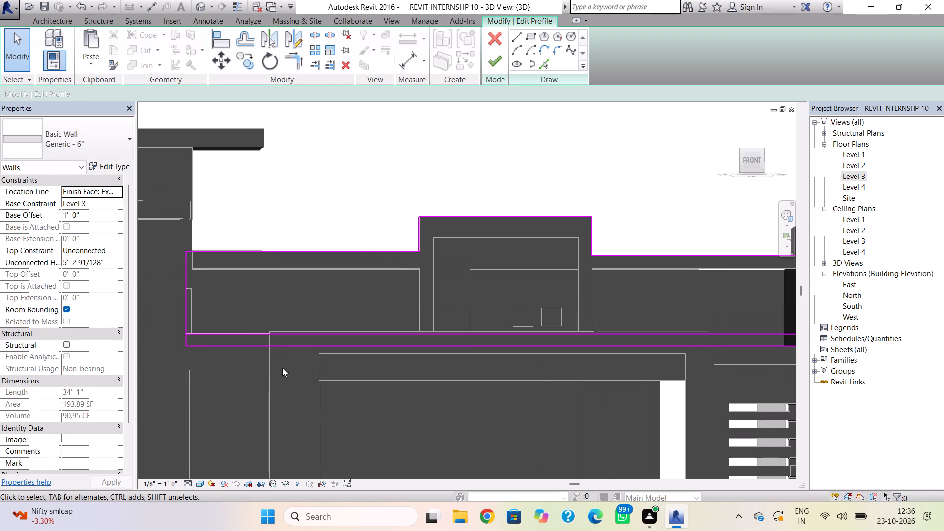
key("Delete")
left_click(290, 341)
key("Delete")
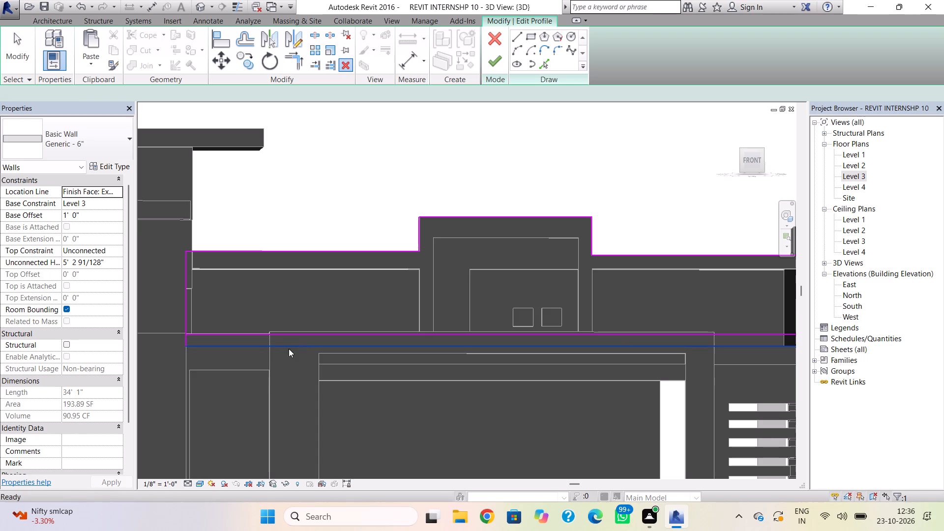
Shorten the tower-side vertical edge up to the new bottom line and finish the wall profile.
left_click(185, 348)
scroll(189, 349, "up", 6)
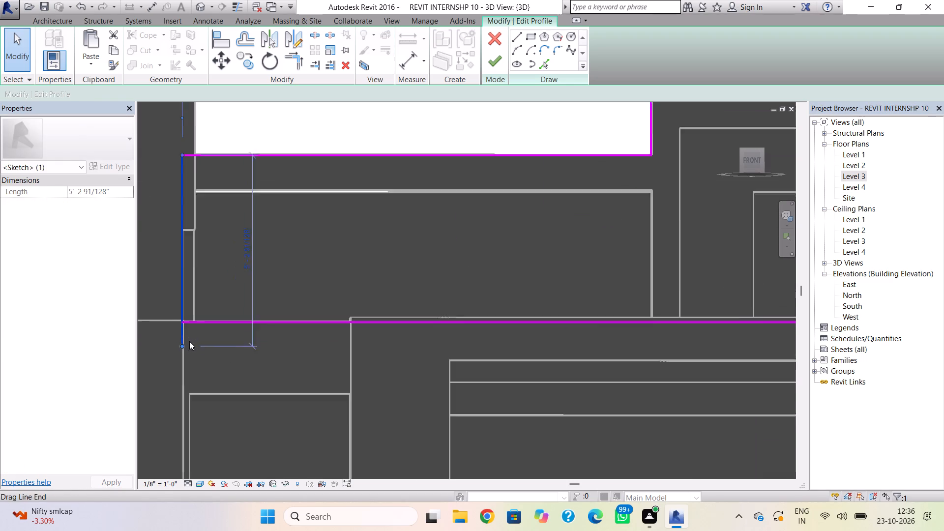
left_click_drag(178, 345, 181, 323)
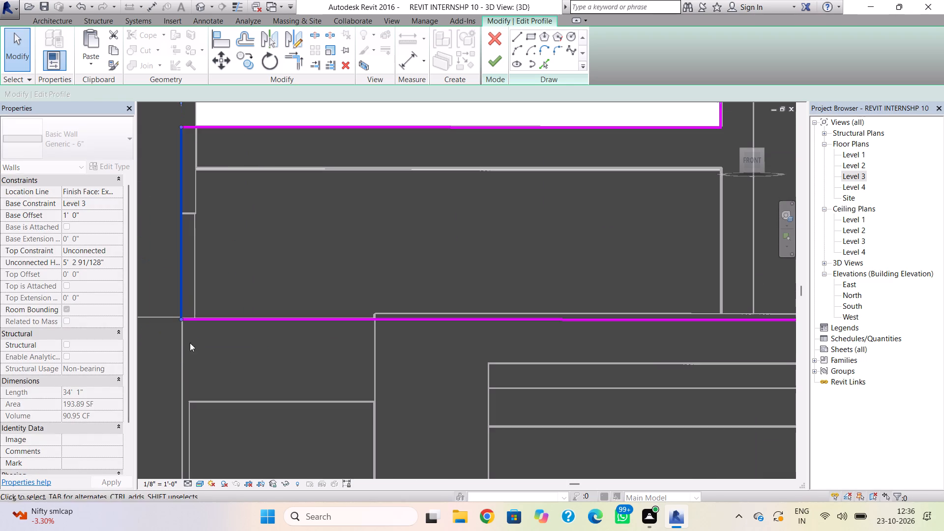
left_click(201, 359)
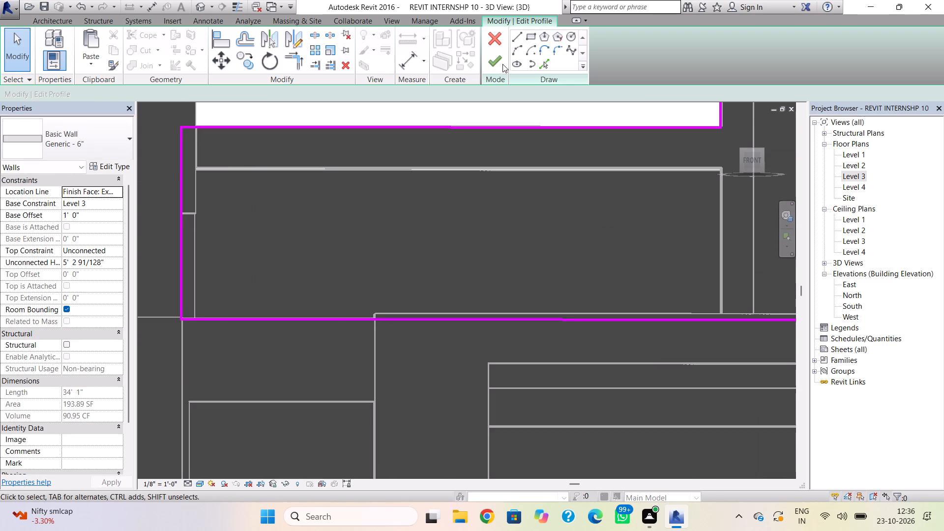
left_click(502, 65)
left_click(361, 377)
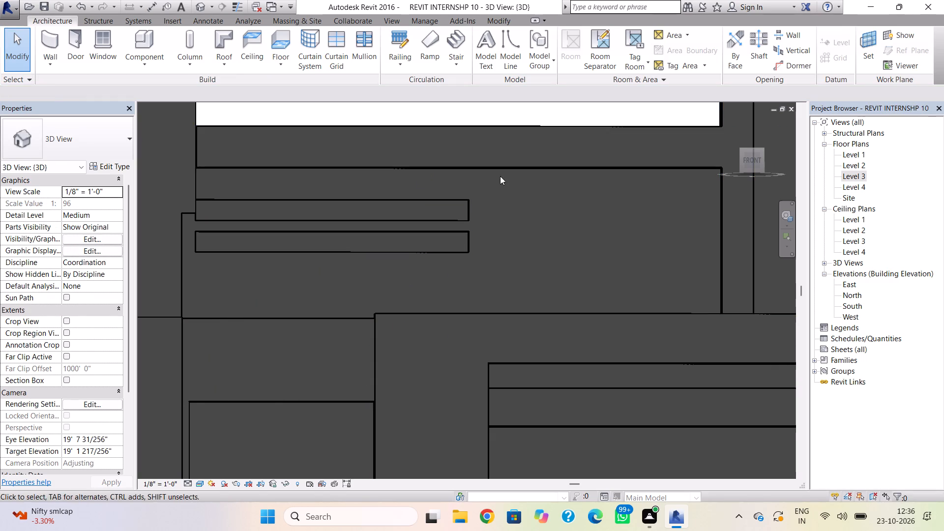
Reopen the 6" front wall's profile and sketch a vertical line along the tower's exposed edge, from the top edge to the bottom edge.
right_click_drag(116, 102, 207, 179, "shift")
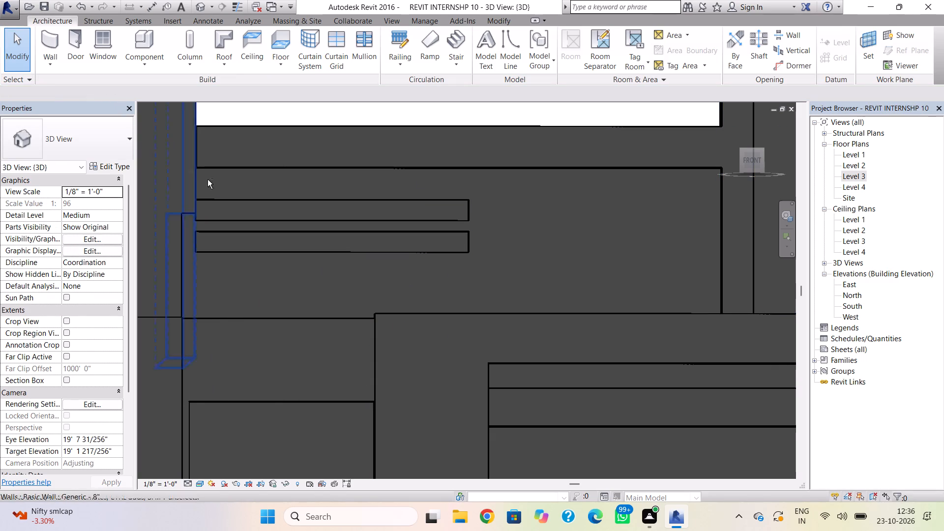
right_click_drag(207, 179, 222, 185, "shift")
right_click_drag(237, 173, 272, 214, "shift")
scroll(272, 214, "down", 1)
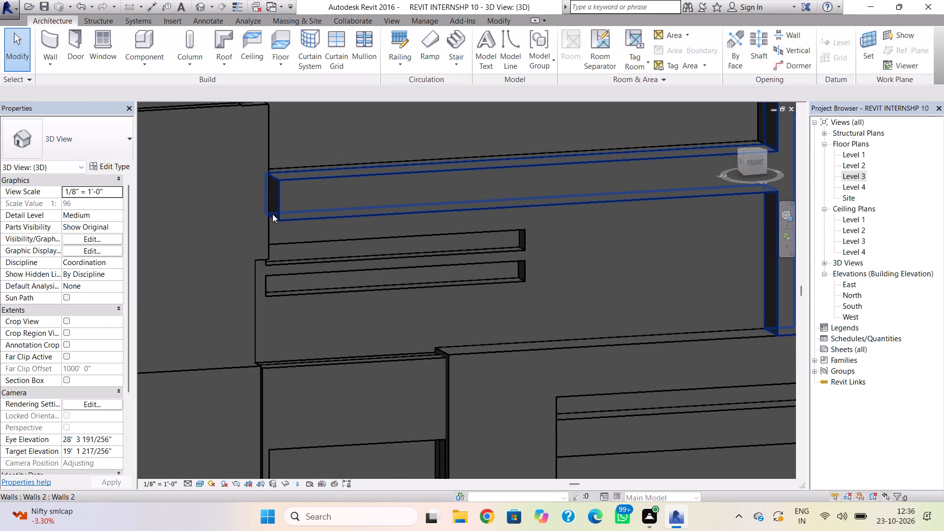
scroll(272, 214, "down", 1)
double_click(260, 252)
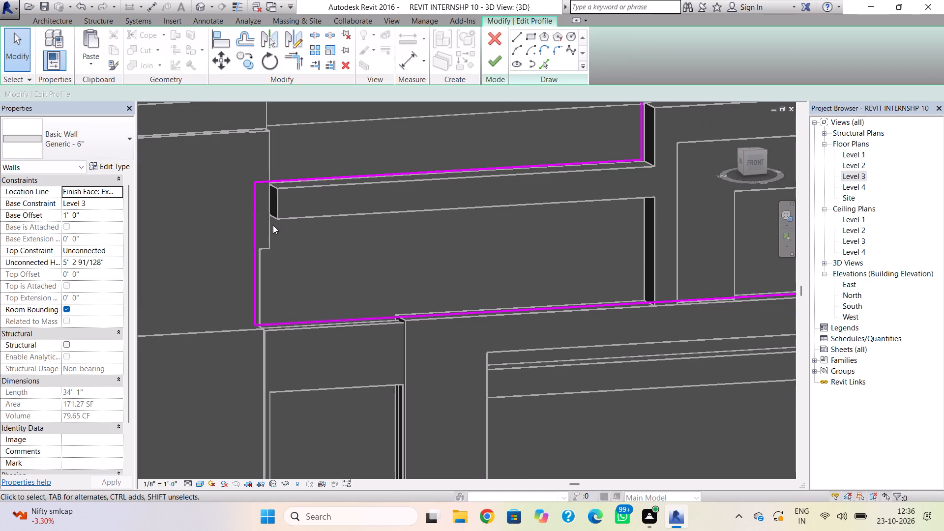
left_click(757, 162)
scroll(457, 251, "up", 6)
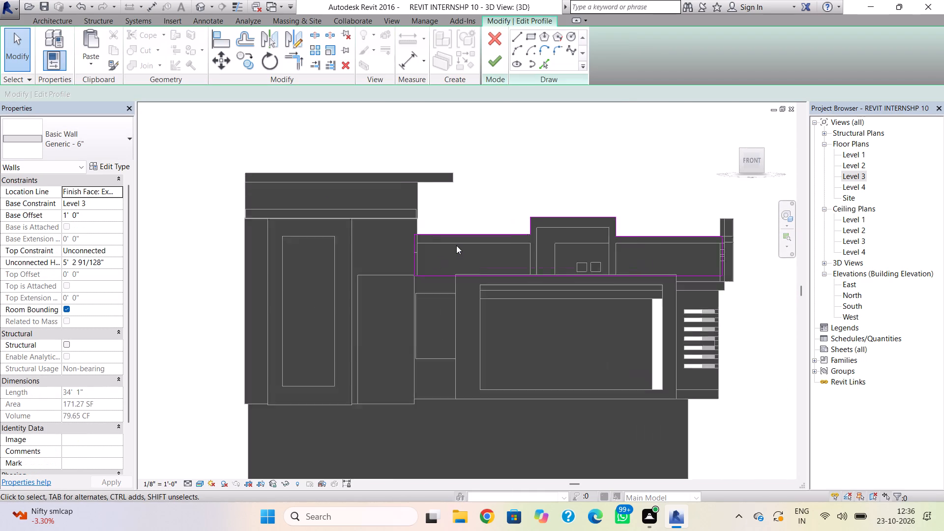
scroll(456, 245, "up", 3)
middle_click_drag(439, 246, 384, 266)
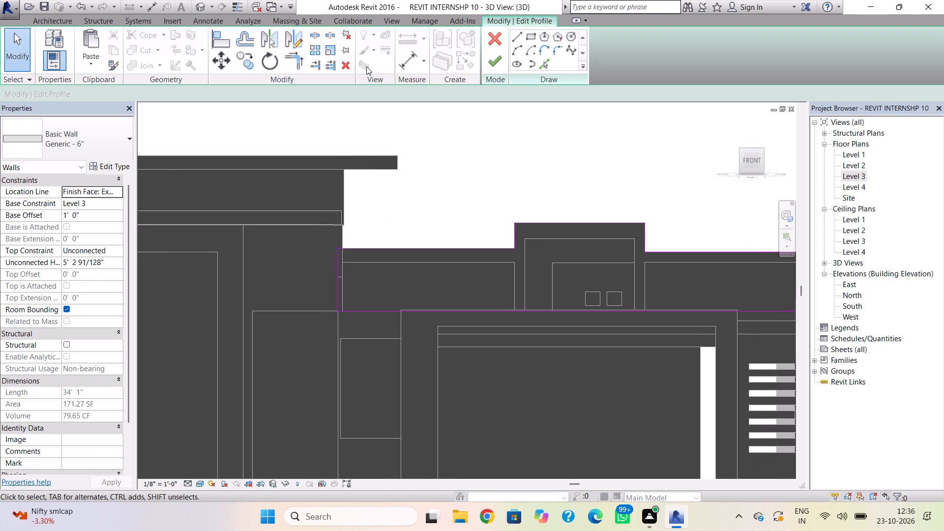
left_click(519, 38)
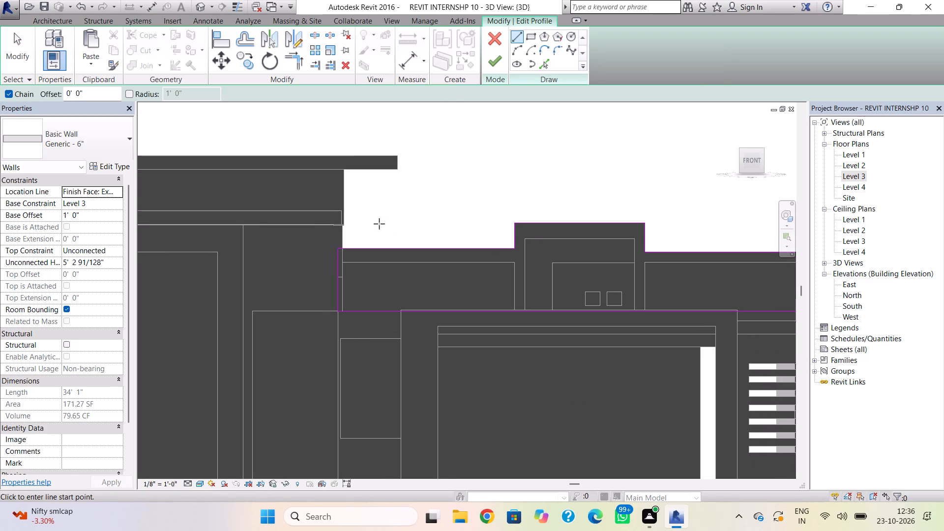
scroll(363, 264, "up", 5)
scroll(322, 237, "up", 4)
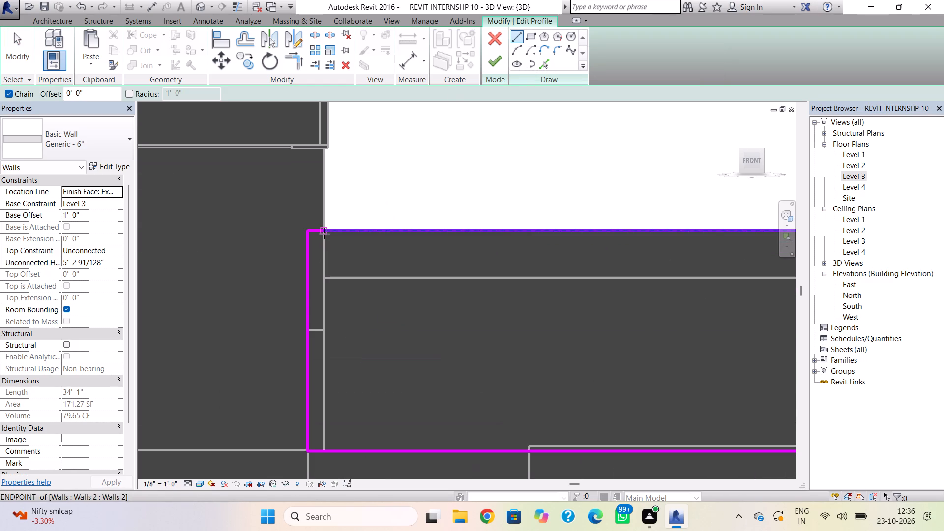
left_click_drag(324, 234, 320, 240)
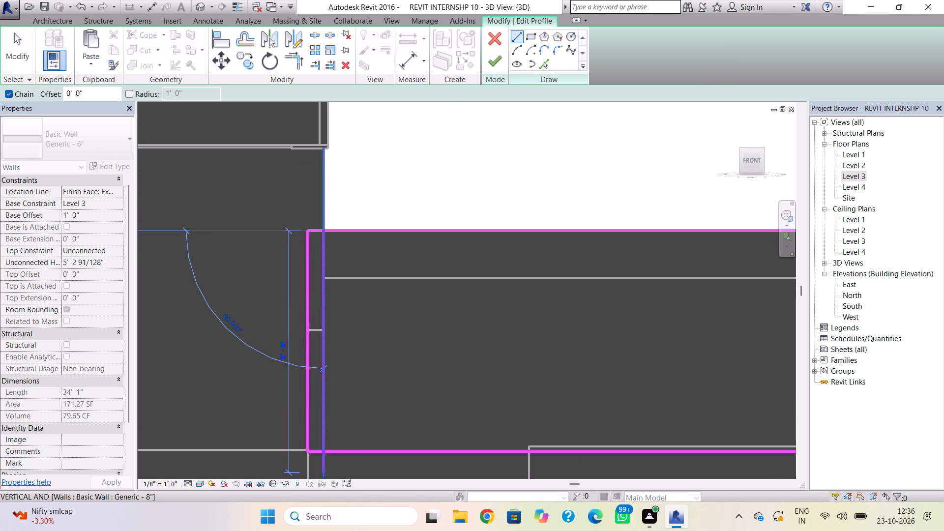
left_click(324, 454)
key("Escape")
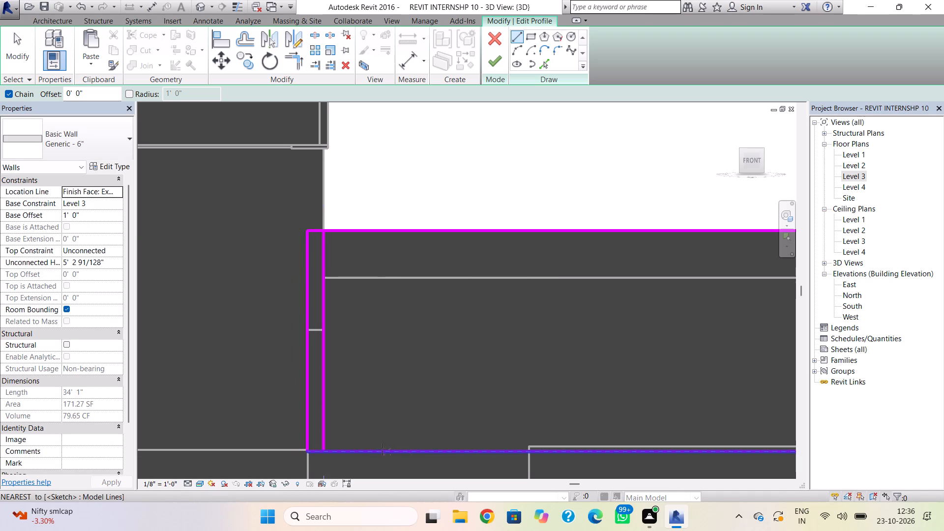
key("Escape")
Delete the old tower-side vertical edge of the profile, just behind the new vertical line.
left_click(306, 430)
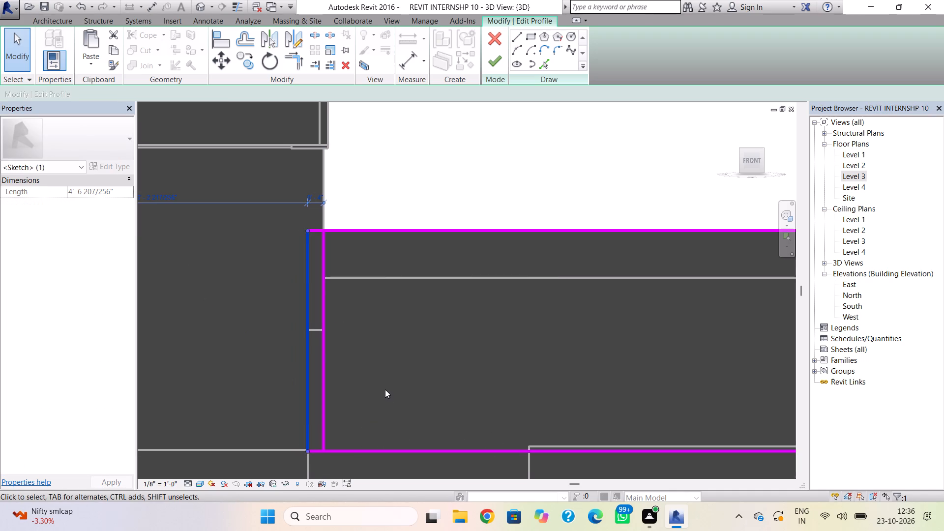
key("Delete")
Pull the tower ends of the profile's top and bottom edges back to the new vertical line to close the outline.
left_click(310, 233)
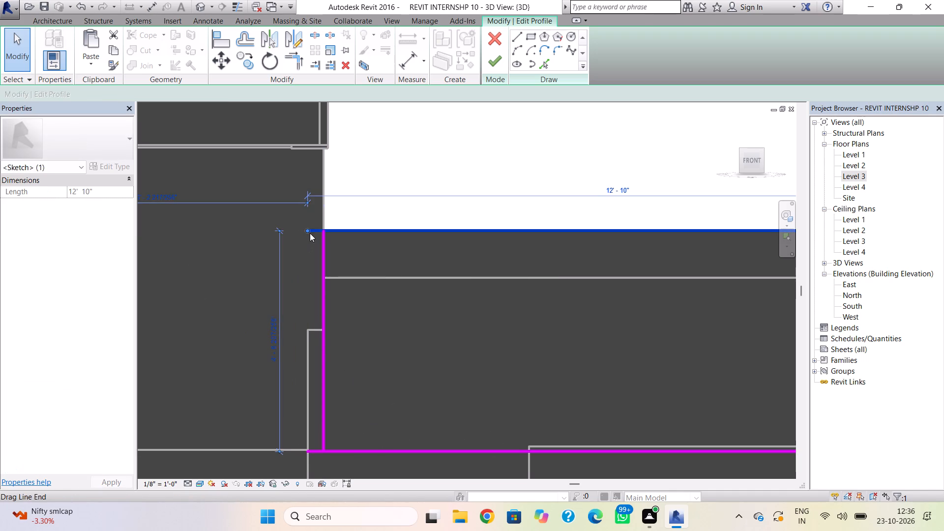
scroll(310, 233, "up", 3)
left_click_drag(305, 228, 312, 228)
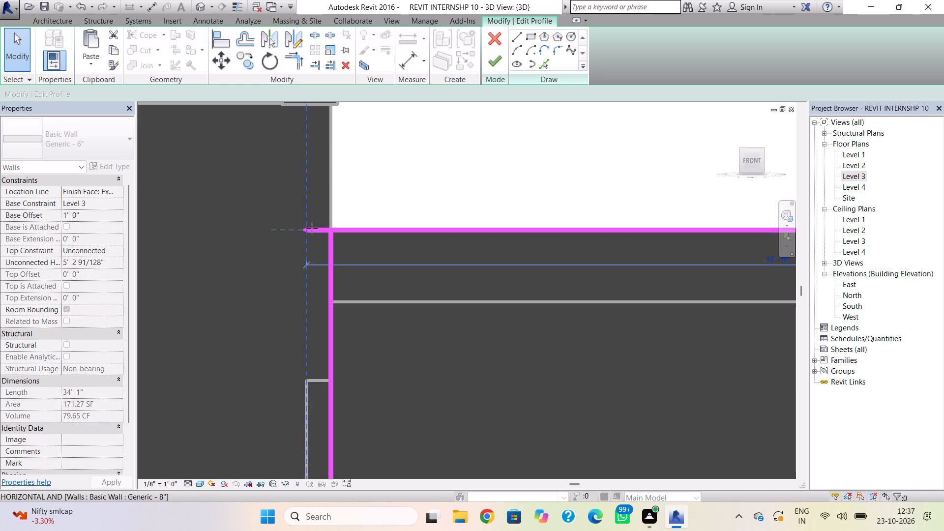
left_click_drag(312, 228, 328, 230)
left_click(372, 206)
scroll(328, 380, "down", 3)
middle_click_drag(326, 378, 307, 273)
left_click(305, 398)
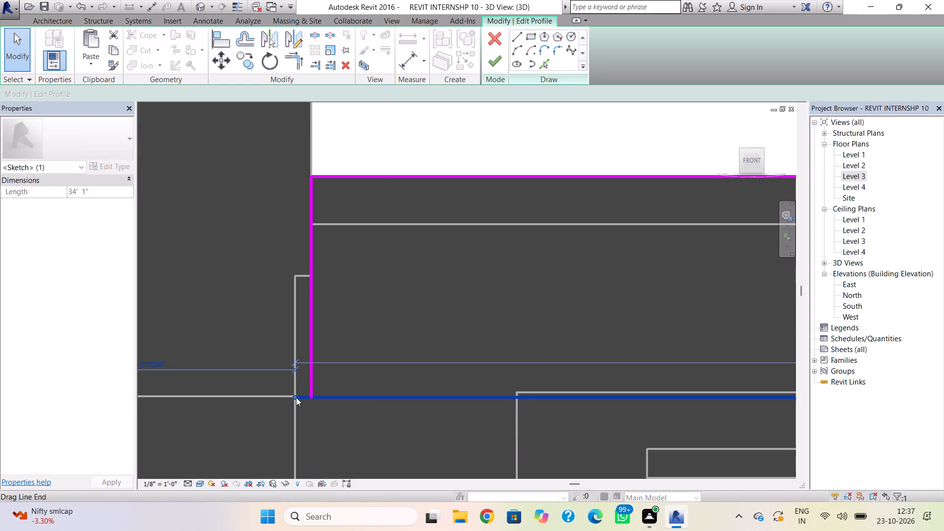
left_click_drag(293, 395, 308, 395)
left_click(330, 349)
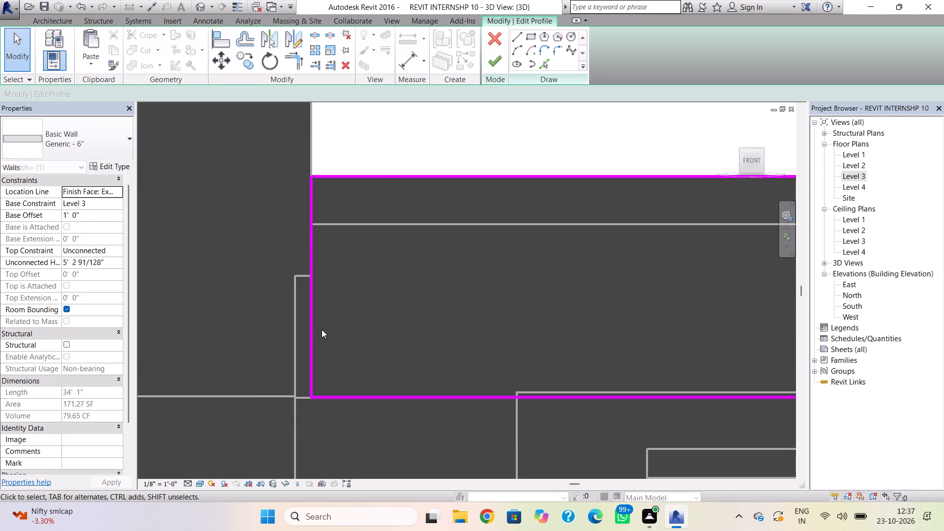
Finish the 6" front wall's profile edit and clear the selection.
left_click(501, 60)
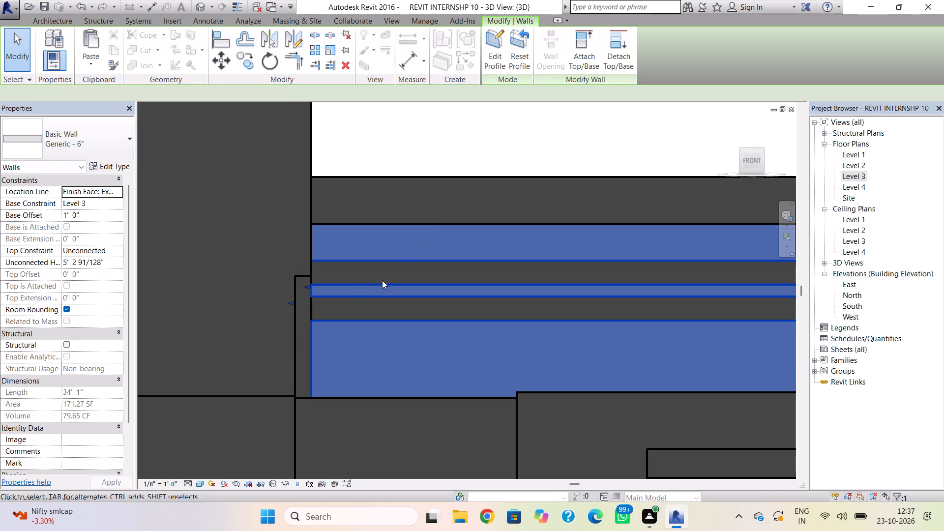
left_click(376, 150)
left_click(297, 276)
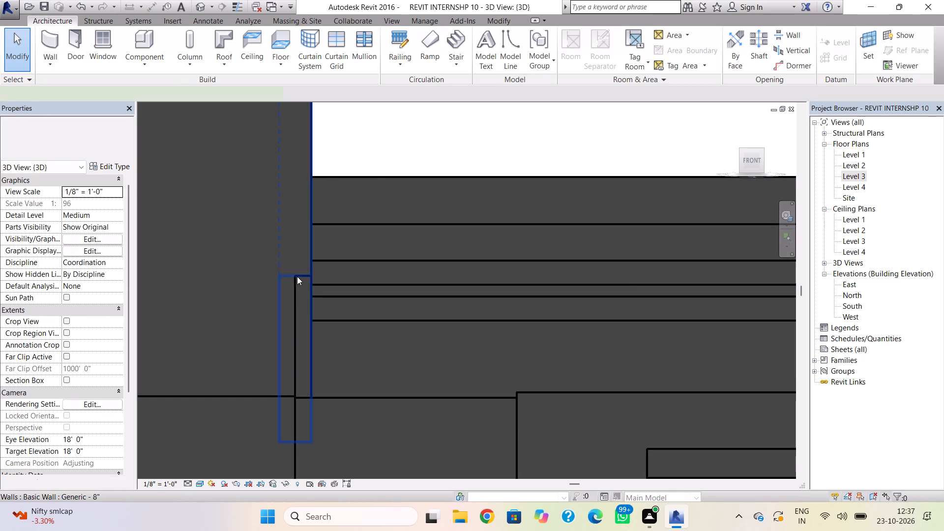
key("Escape")
Examine how the 6" front wall and its reveals meet the tower's side wall, then follow the reveals to the far corner.
scroll(360, 279, "down", 3)
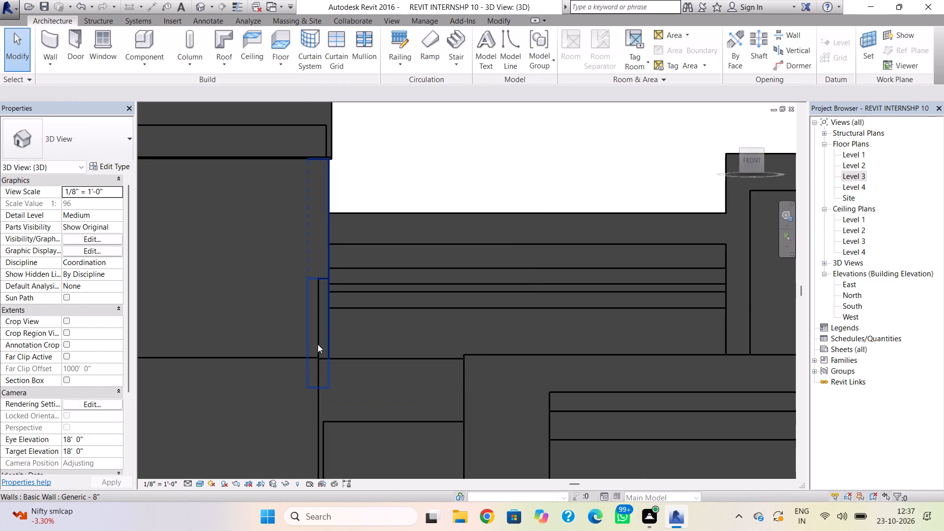
scroll(319, 330, "up", 9)
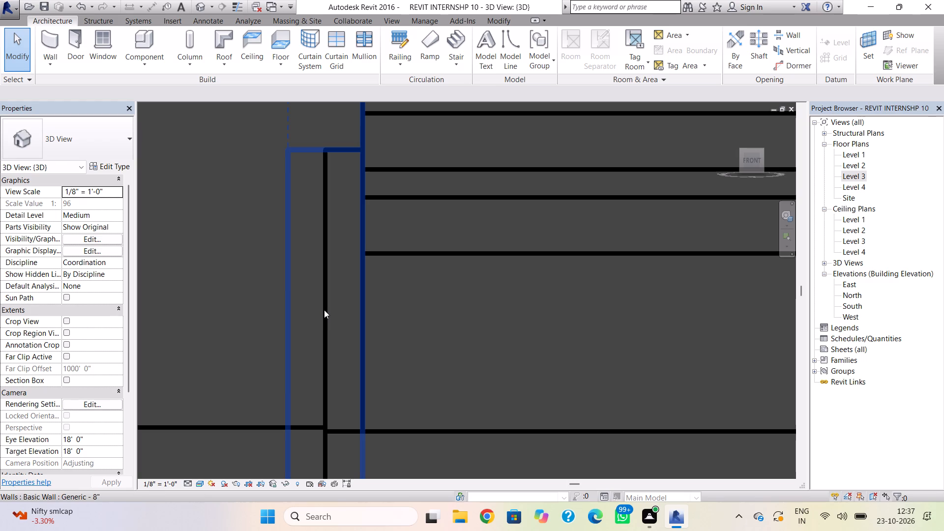
left_click(324, 310)
key("Escape")
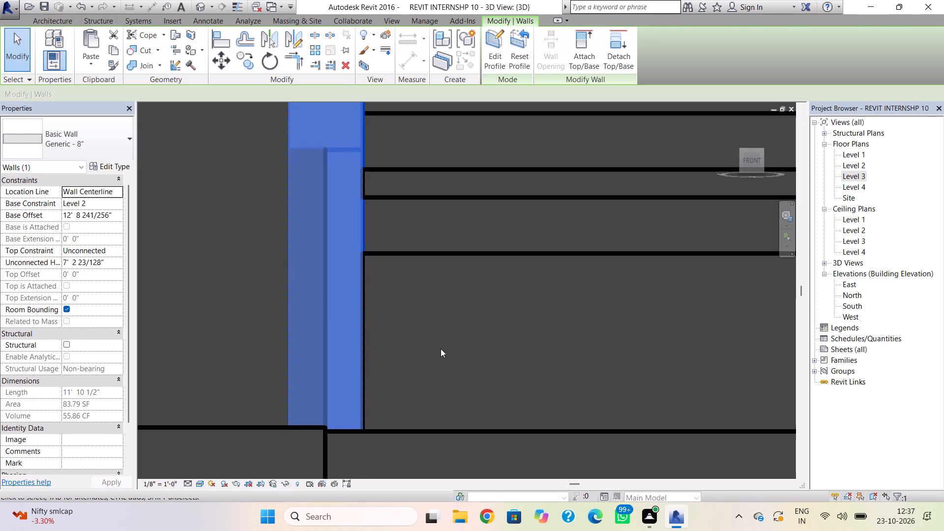
scroll(441, 349, "down", 5)
right_click_drag(367, 350, 420, 354, "shift")
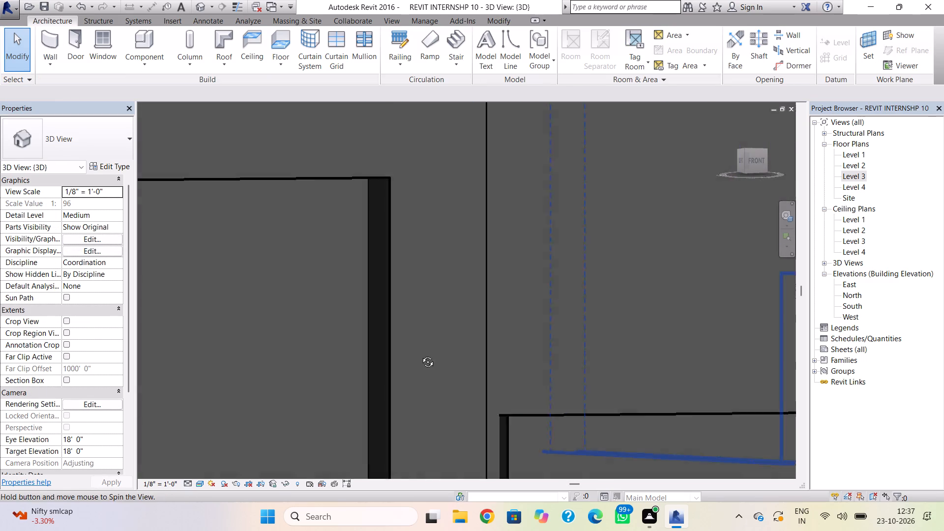
right_click_drag(420, 354, 422, 355, "shift")
scroll(392, 347, "down", 1)
middle_click_drag(339, 347, 55, 342)
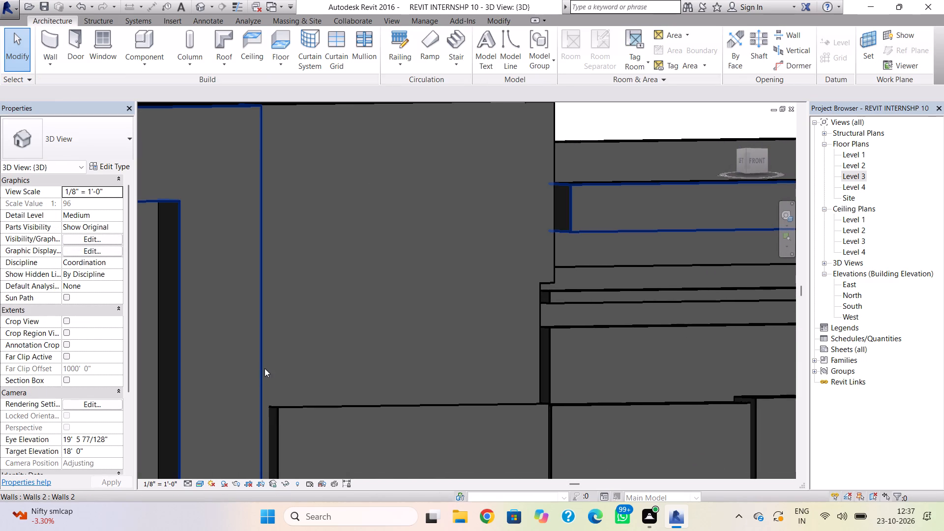
left_click(544, 336)
scroll(544, 352, "down", 2)
middle_click_drag(543, 354, 455, 338)
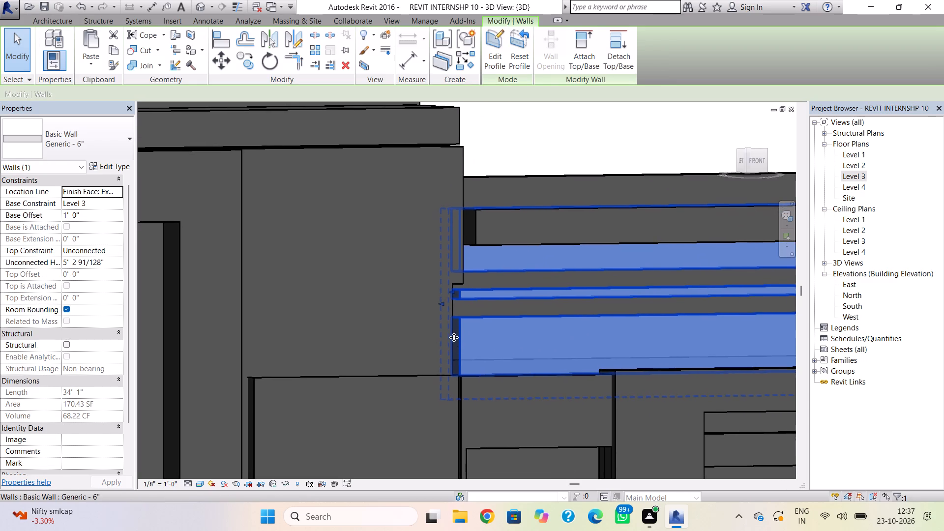
right_click_drag(490, 327, 485, 329, "shift")
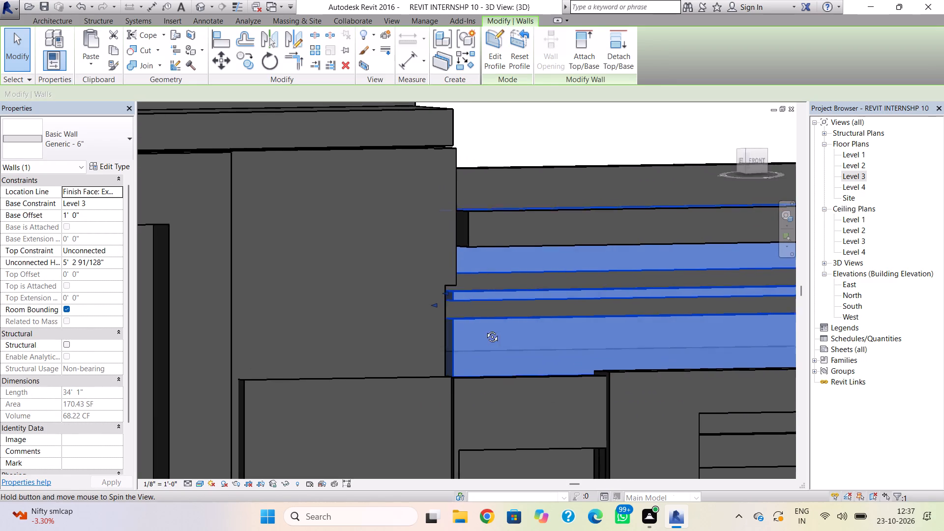
right_click_drag(485, 329, 439, 332, "shift")
key("Escape")
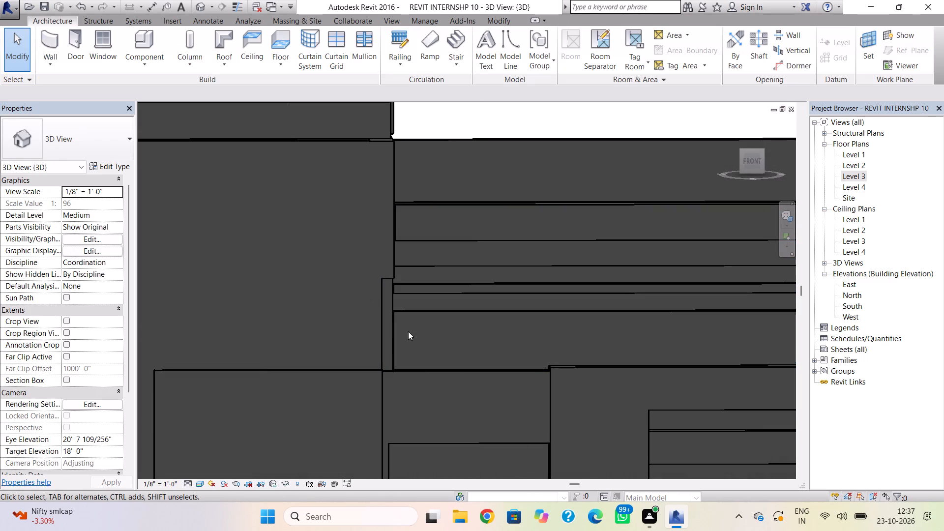
left_click(402, 289)
scroll(401, 296, "up", 3)
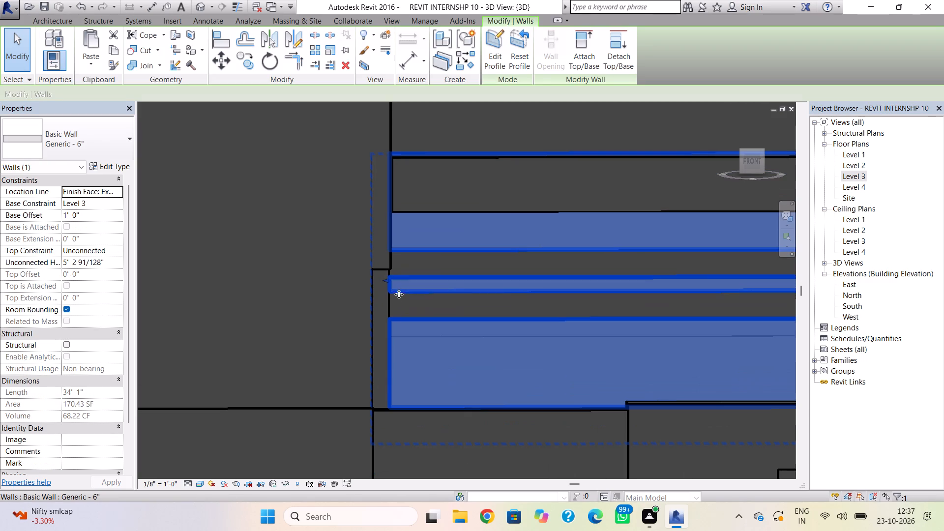
key("Escape")
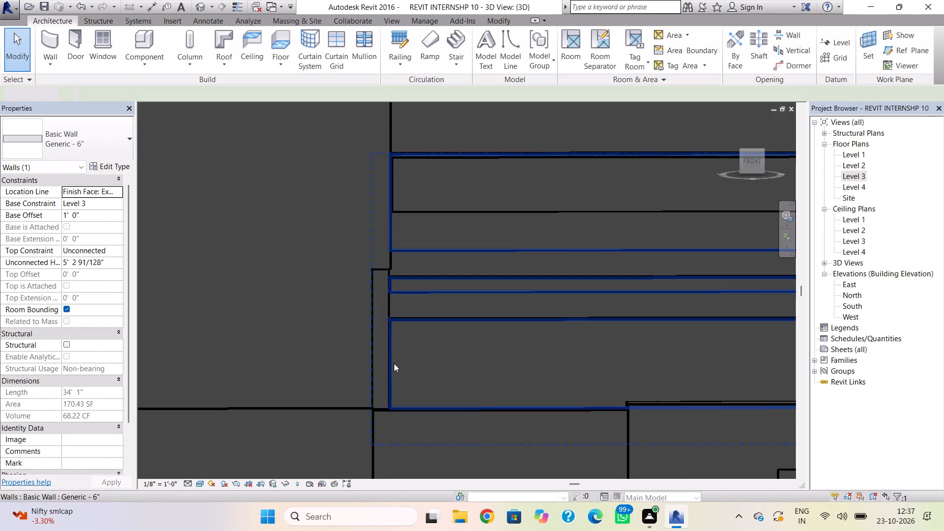
scroll(395, 366, "down", 7)
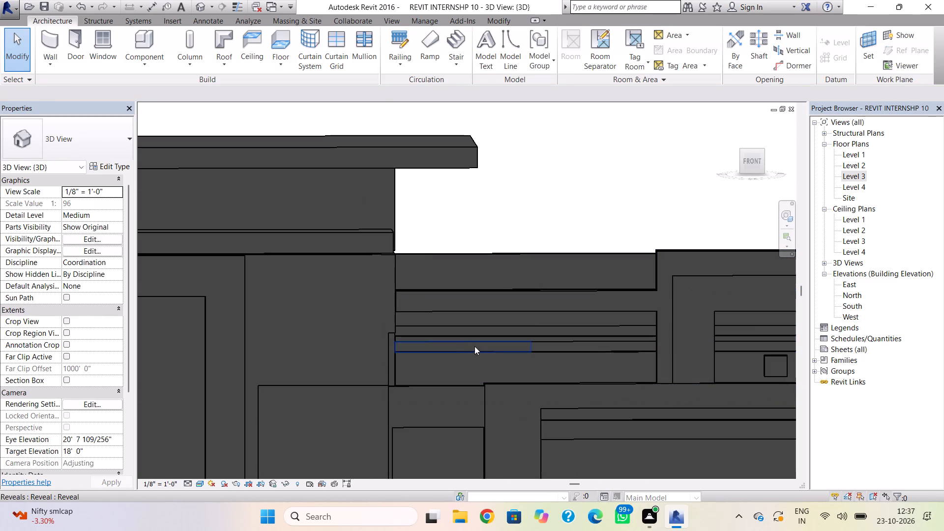
scroll(494, 347, "down", 1)
middle_click_drag(494, 347, 322, 350)
scroll(598, 346, "down", 2)
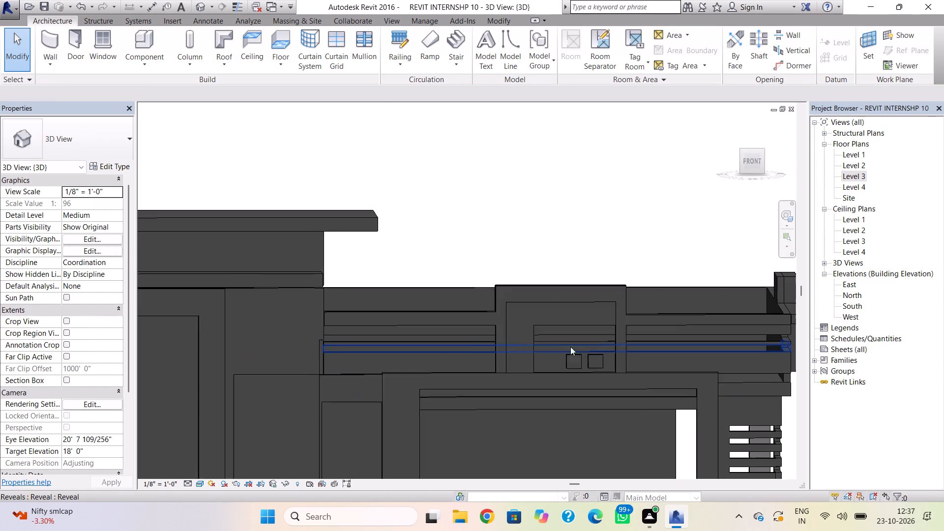
middle_click_drag(569, 347, 382, 340)
Try to pull the lower reveal's far-corner end back along the front wall toward the tower.
left_click(591, 341)
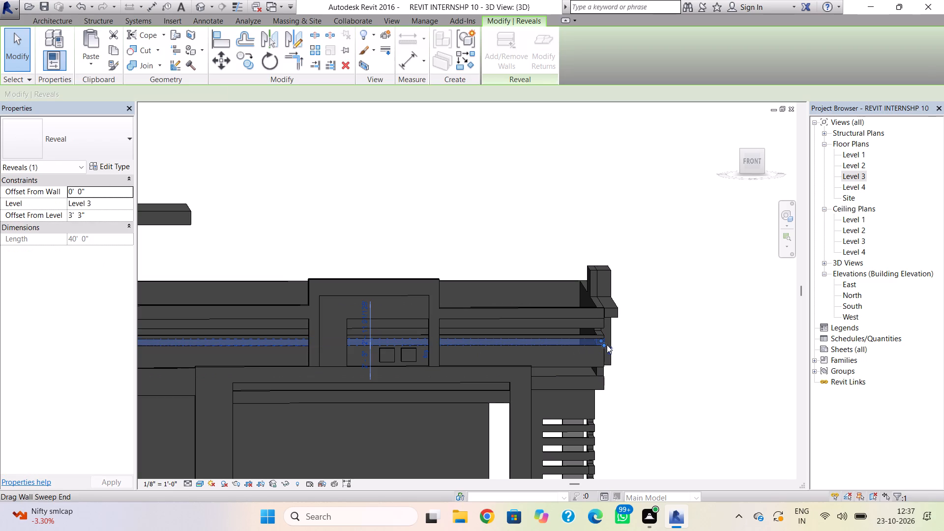
left_click_drag(602, 345, 214, 349)
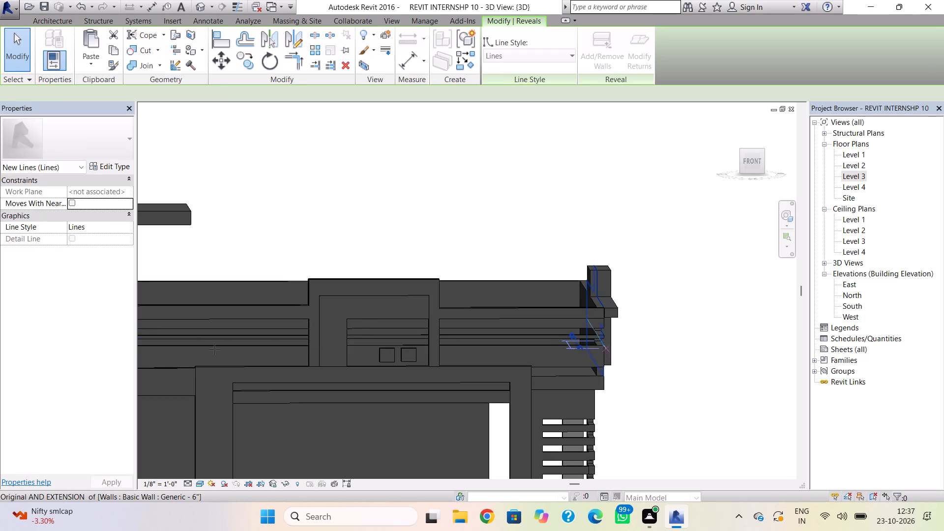
left_click_drag(214, 349, 207, 348)
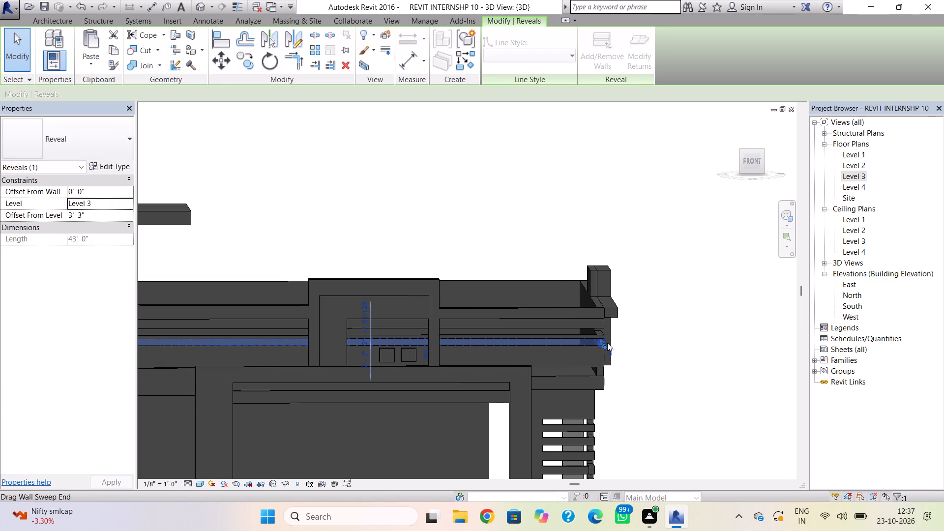
scroll(599, 347, "up", 8)
key("Escape")
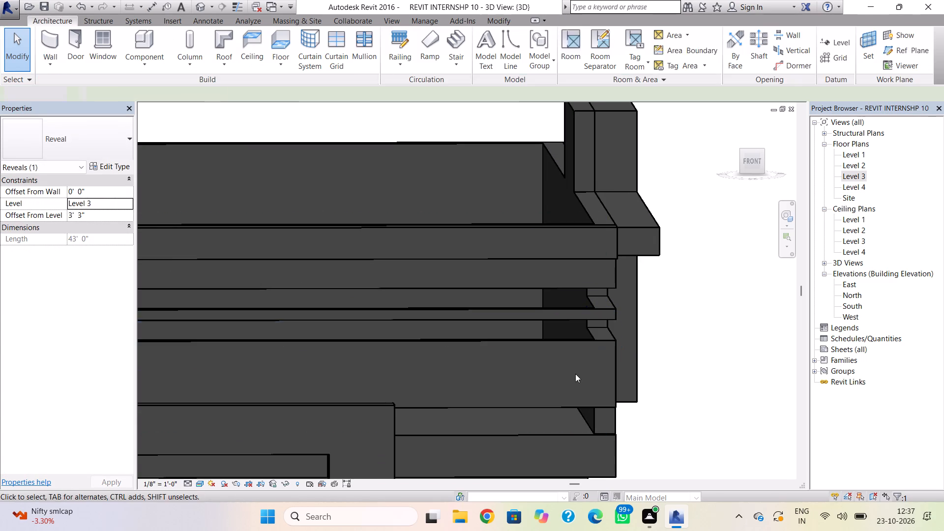
left_click(543, 320)
key("Escape")
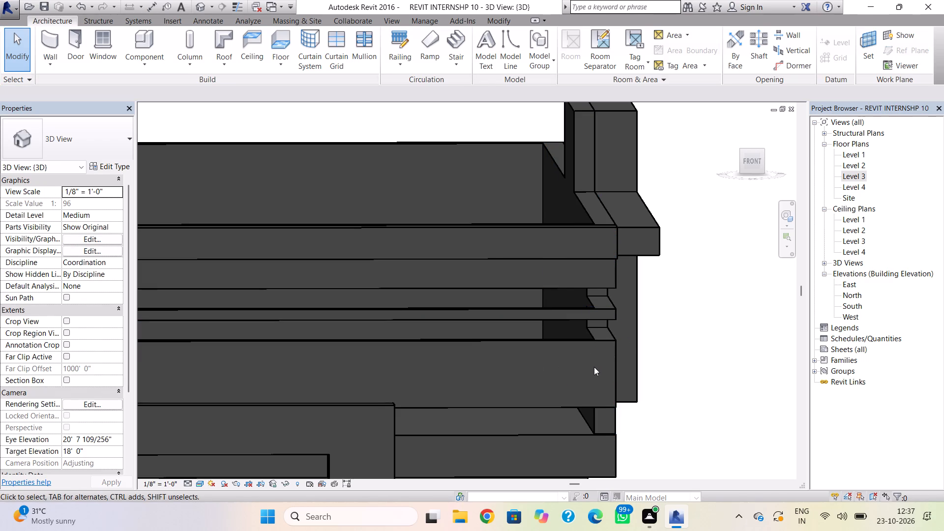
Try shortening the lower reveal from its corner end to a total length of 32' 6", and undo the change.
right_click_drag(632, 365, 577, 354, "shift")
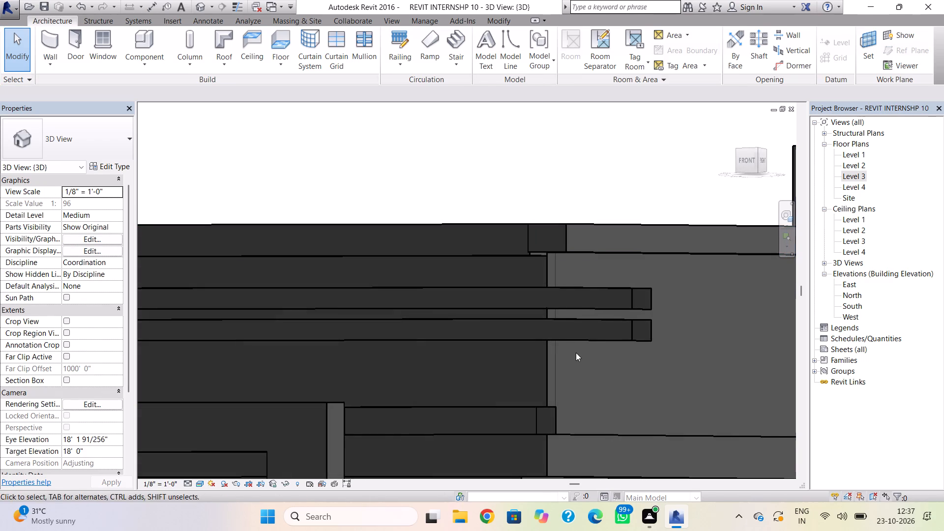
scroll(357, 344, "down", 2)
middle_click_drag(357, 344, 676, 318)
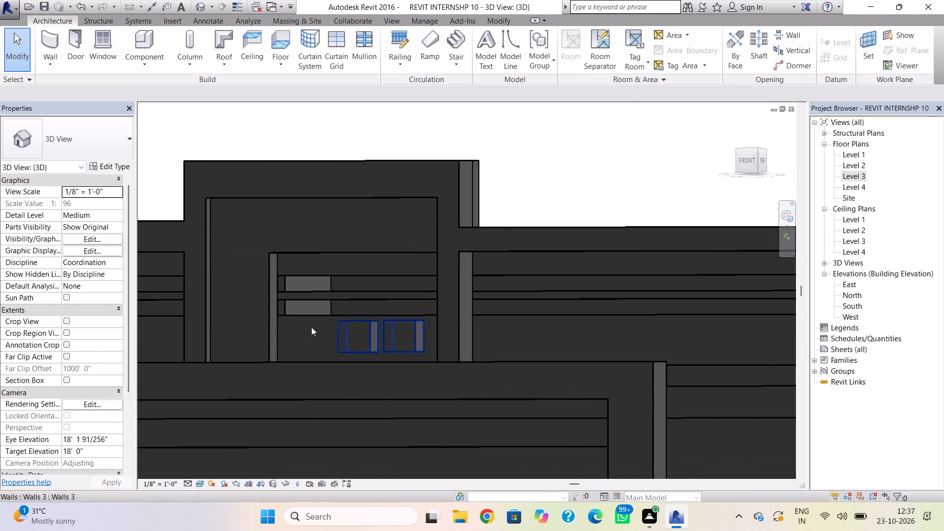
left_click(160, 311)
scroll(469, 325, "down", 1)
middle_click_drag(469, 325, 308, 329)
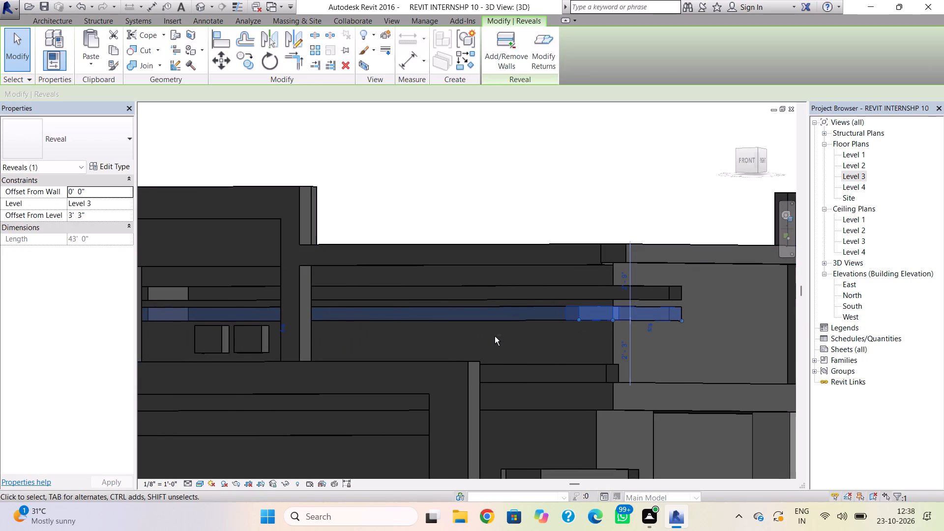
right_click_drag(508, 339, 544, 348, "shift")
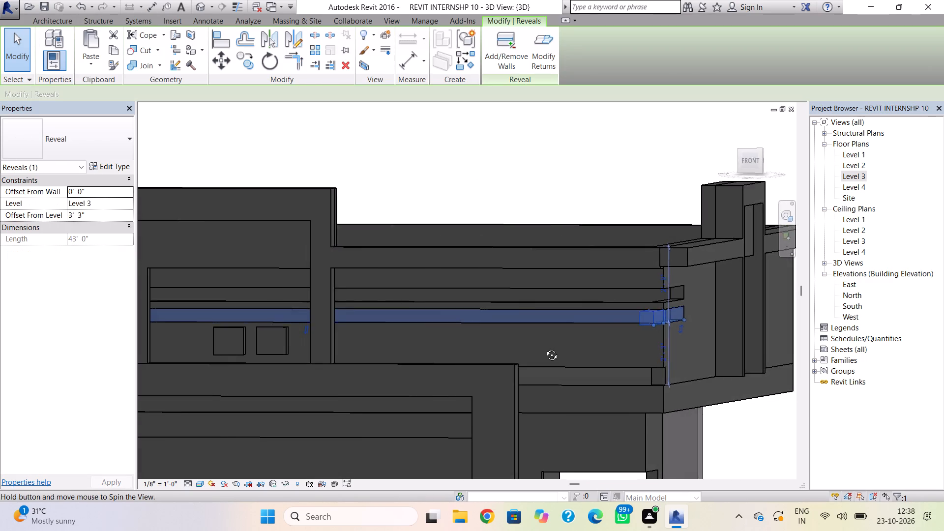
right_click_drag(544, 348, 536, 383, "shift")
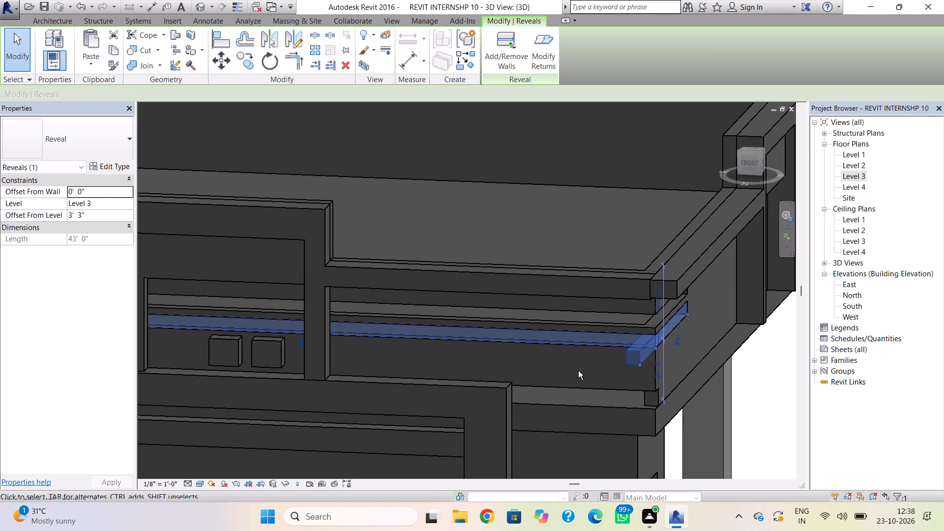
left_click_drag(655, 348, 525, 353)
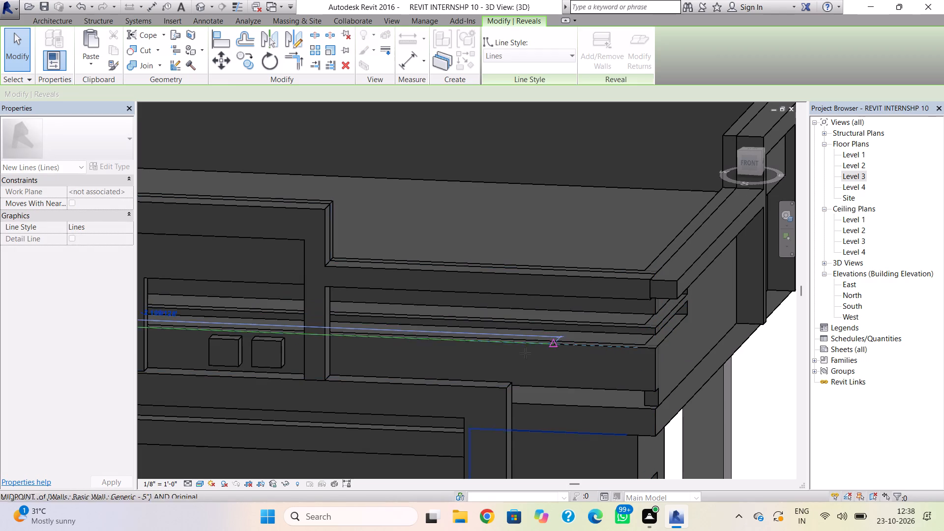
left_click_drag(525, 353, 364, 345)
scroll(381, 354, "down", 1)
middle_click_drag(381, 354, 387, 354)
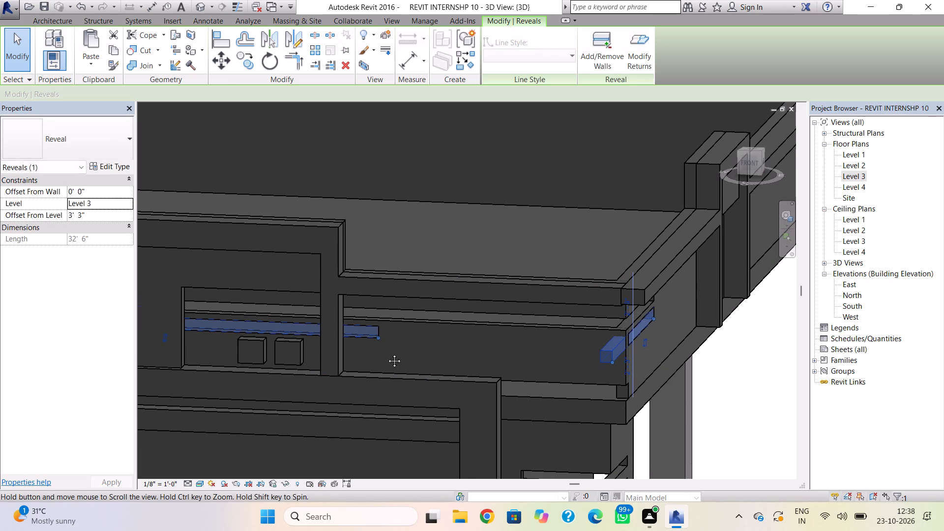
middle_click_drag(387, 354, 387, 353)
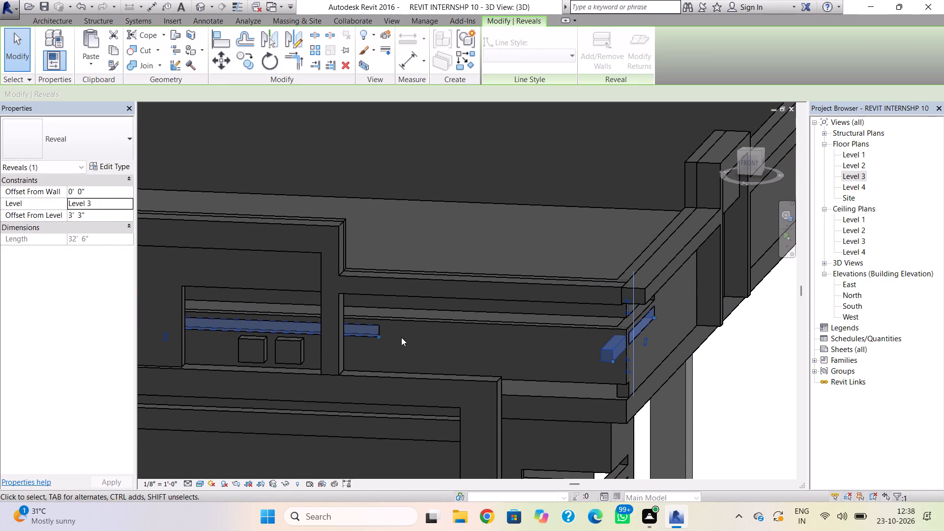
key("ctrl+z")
Delete the short 6' 6" lower reveal at the tower end of the front wall.
scroll(411, 244, "down", 4)
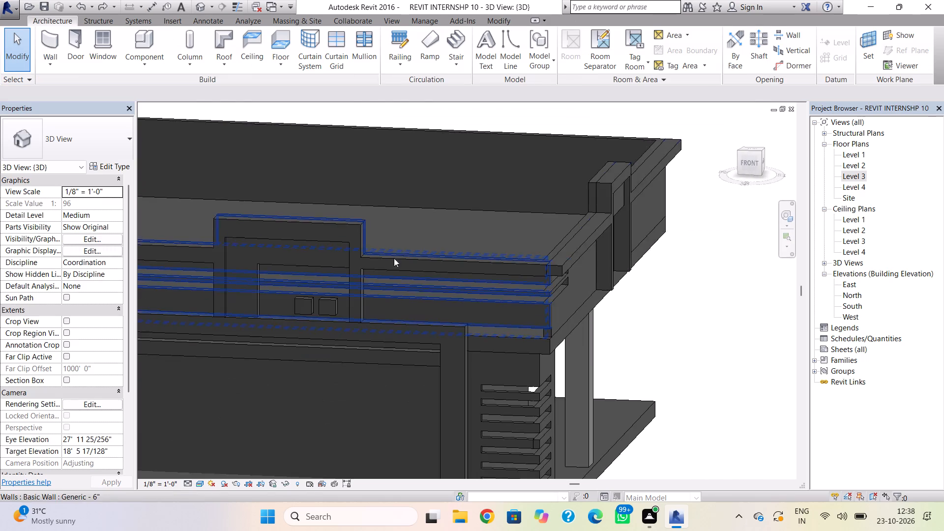
scroll(314, 290, "down", 2)
middle_click_drag(307, 301, 487, 274)
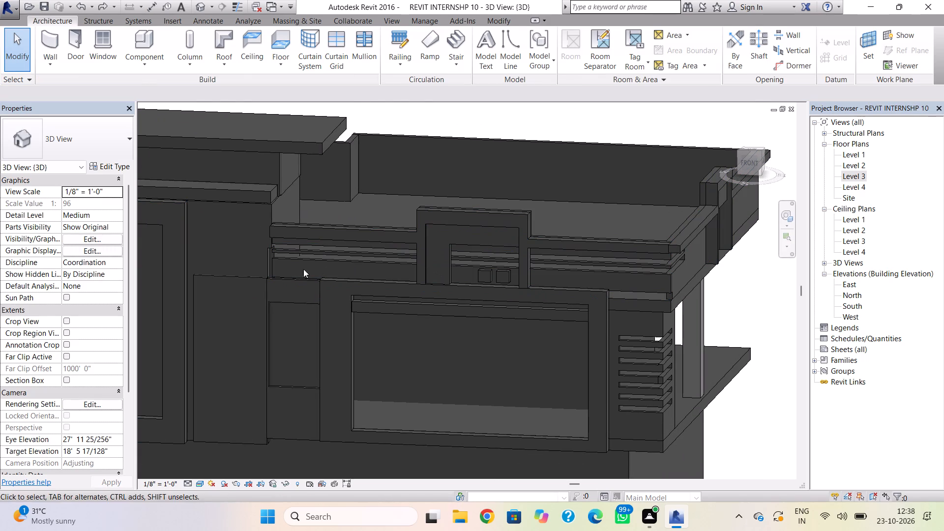
scroll(266, 258, "up", 8)
left_click(287, 253)
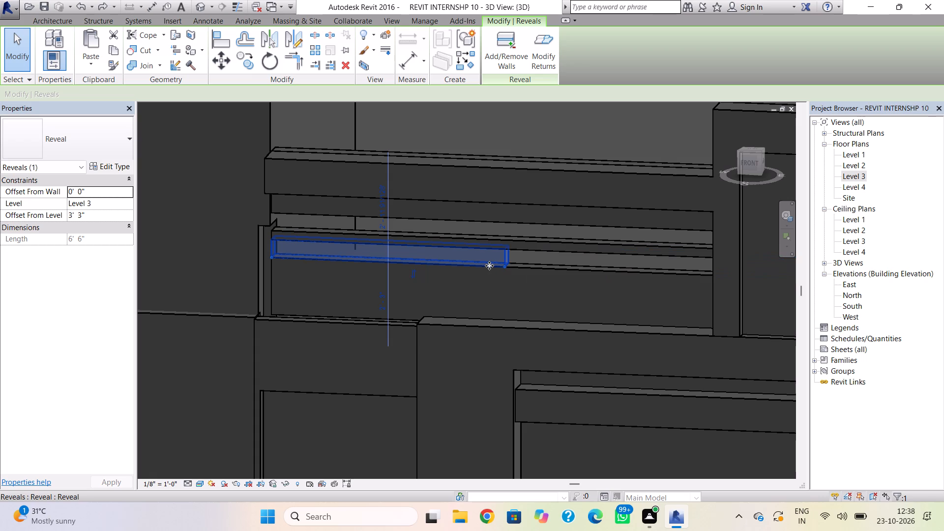
key("Delete")
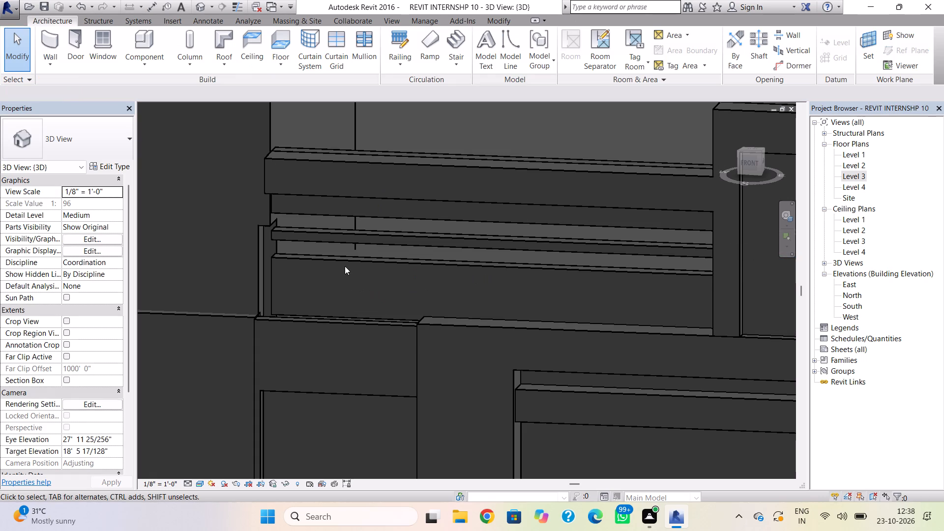
Shorten the lower reveal from its tower end toward the far corner, leaving a total length of about 13' 8".
left_click(346, 258)
left_click_drag(273, 258, 298, 258)
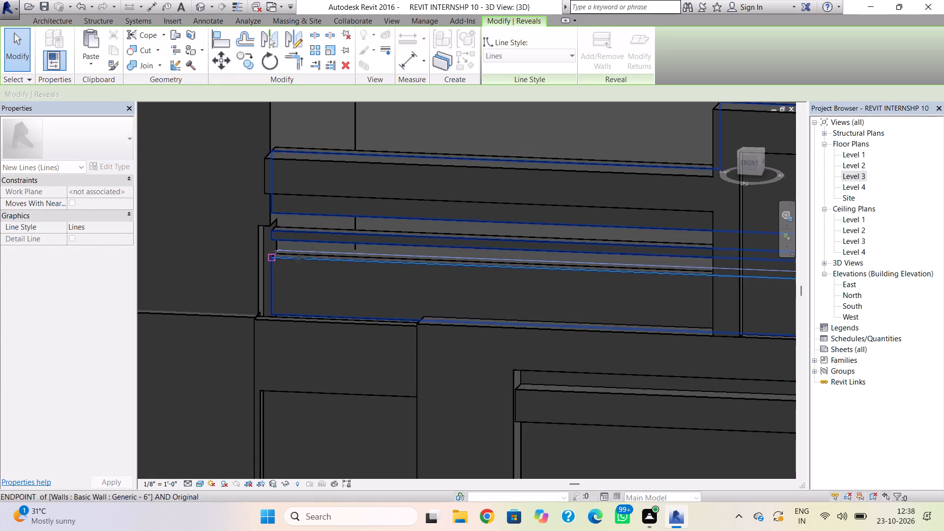
left_click_drag(298, 258, 523, 256)
middle_click_drag(535, 278, 499, 276)
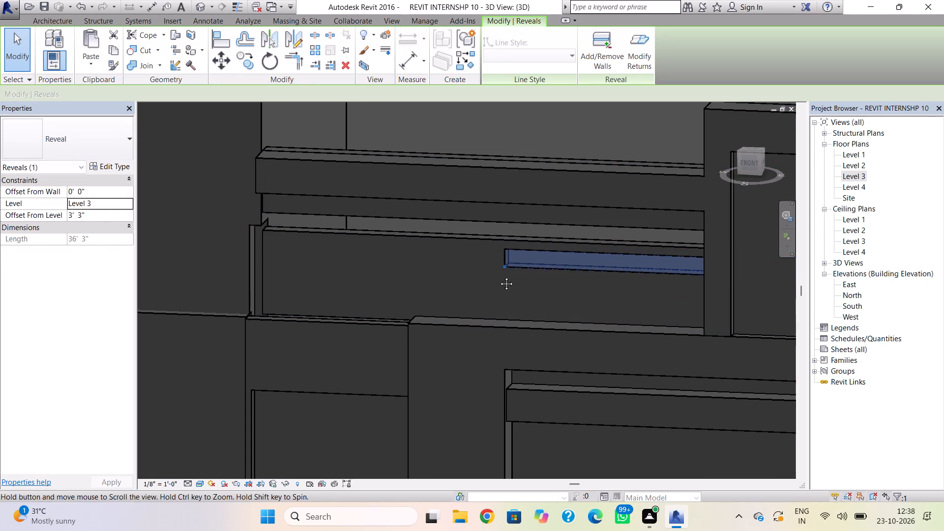
middle_click_drag(499, 276, 168, 278)
scroll(168, 278, "down", 6)
middle_click_drag(175, 289, 221, 276)
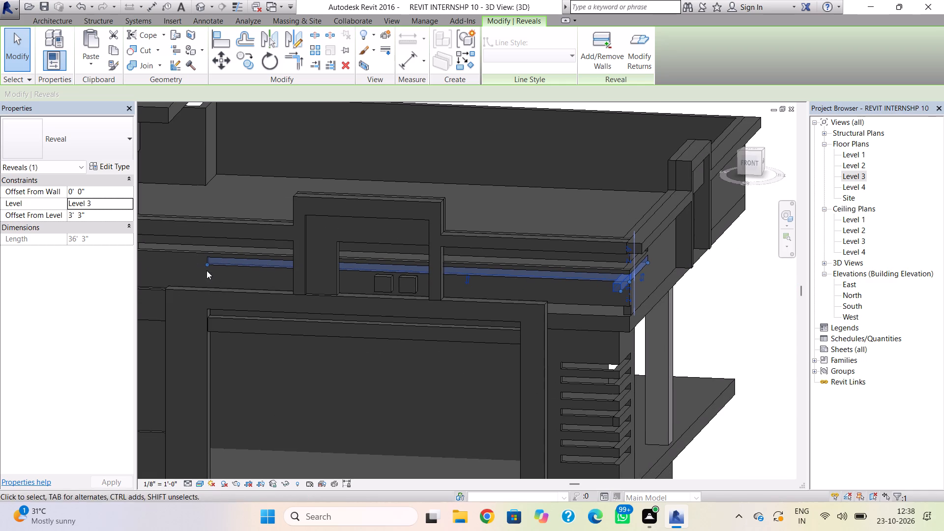
left_click_drag(204, 264, 508, 279)
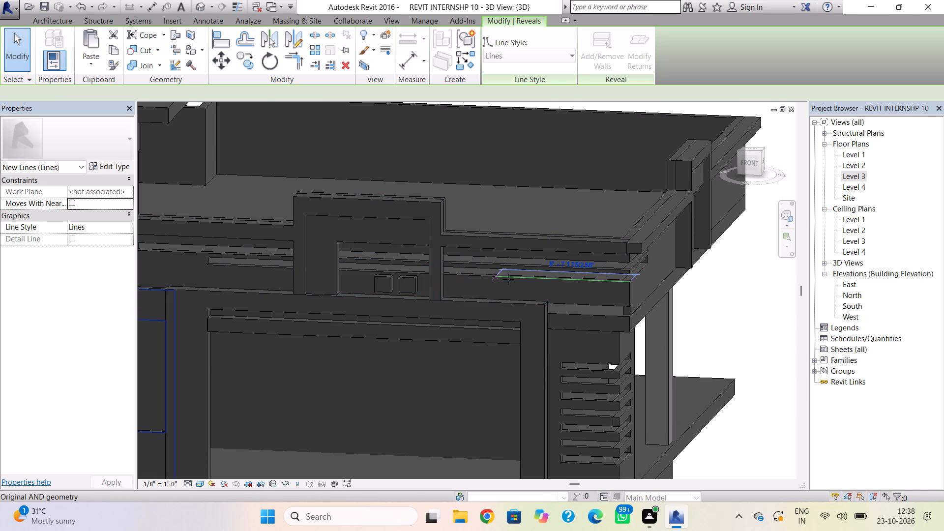
left_click_drag(508, 279, 548, 284)
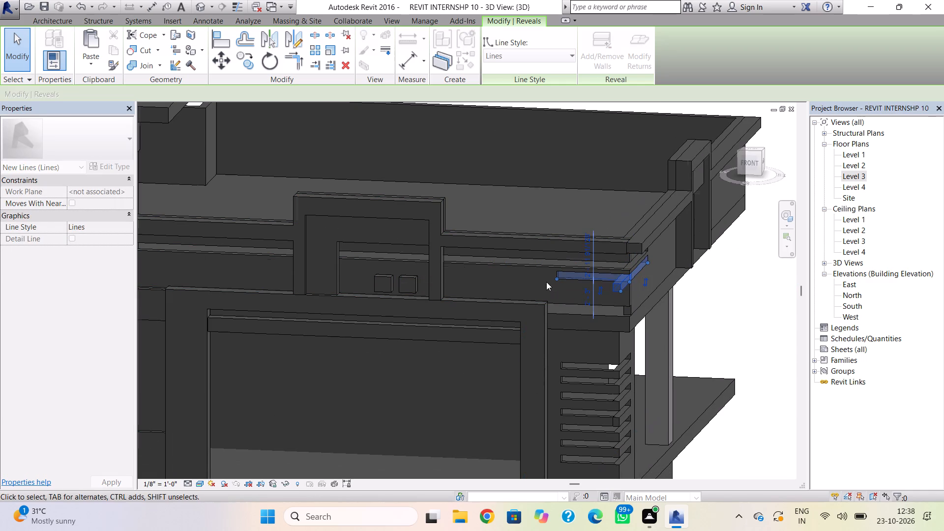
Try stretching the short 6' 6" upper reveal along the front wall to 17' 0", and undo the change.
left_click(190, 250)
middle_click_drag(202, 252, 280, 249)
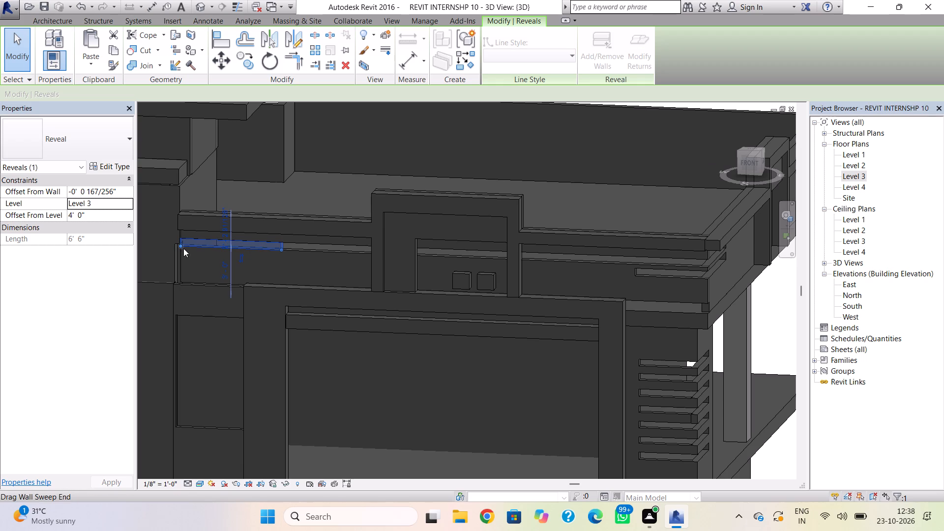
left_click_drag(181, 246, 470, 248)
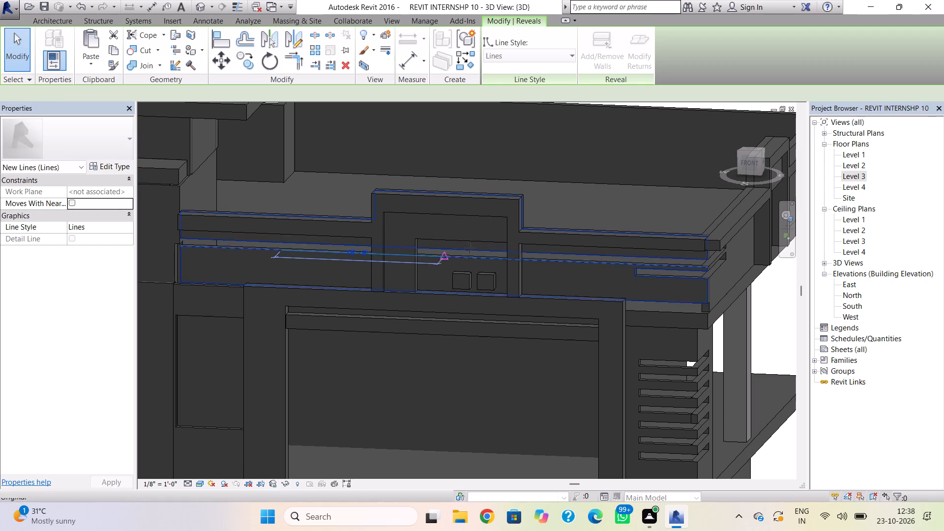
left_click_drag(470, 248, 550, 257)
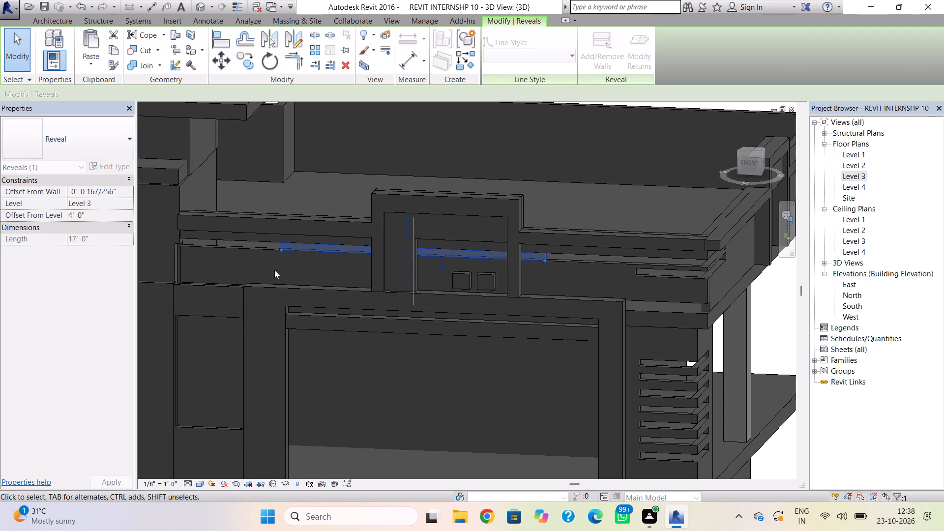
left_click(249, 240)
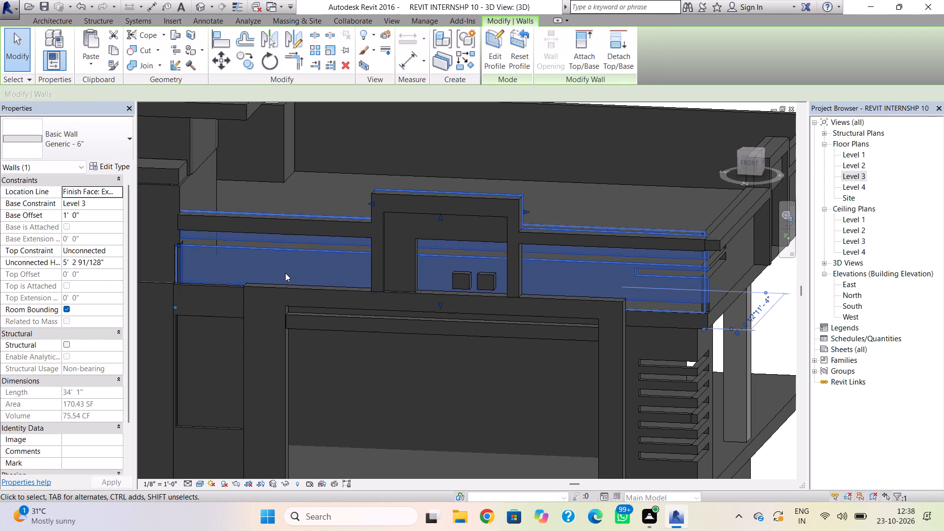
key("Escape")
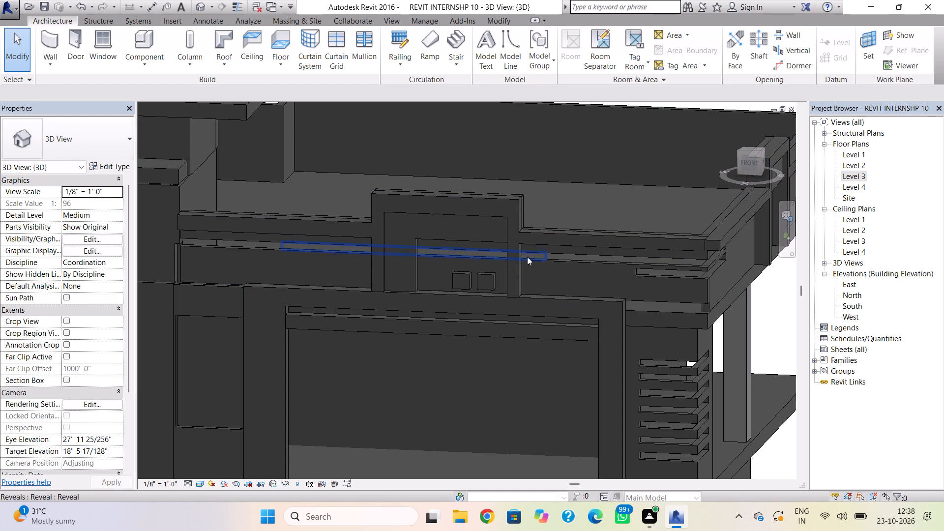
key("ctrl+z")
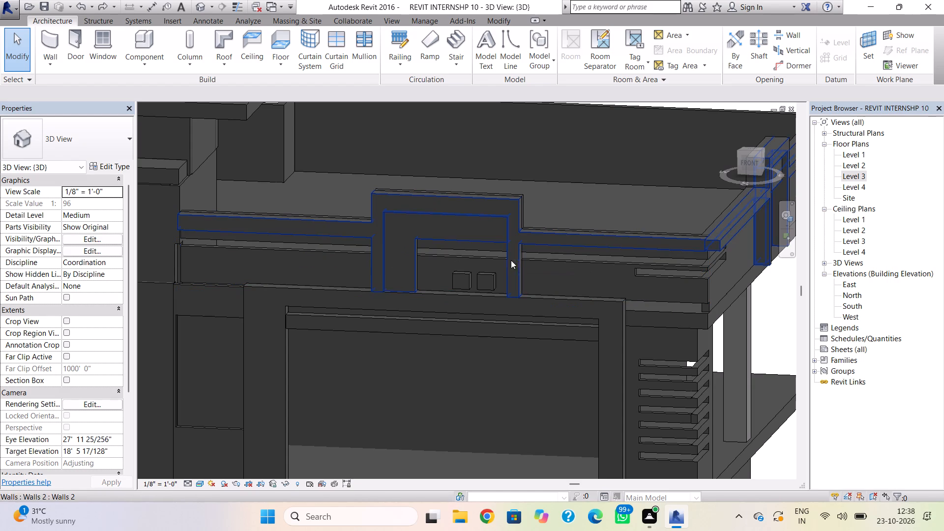
Delete the short 6' 6" upper reveal at the tower end of the front wall.
left_click(277, 246)
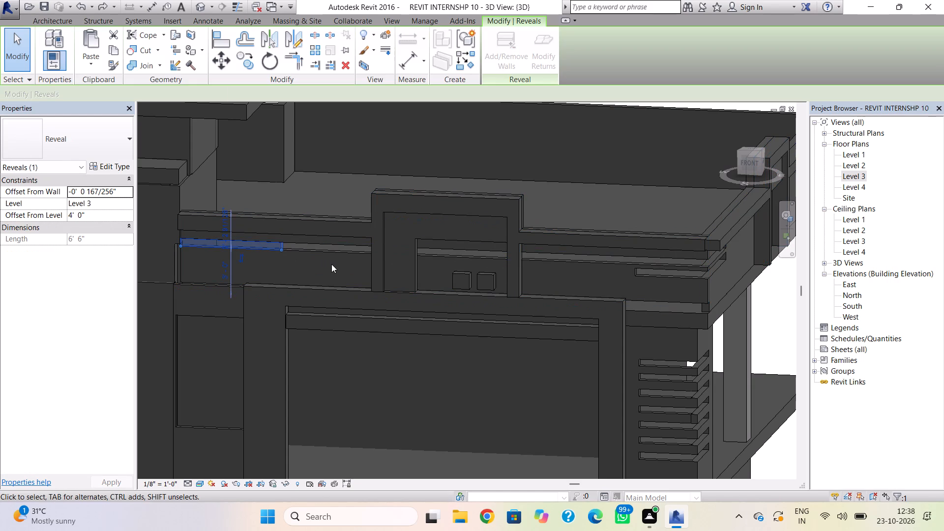
key("Delete")
Shorten the long upper reveal from its tower end so it starts level with the lower reveal near the far corner.
left_click(213, 242)
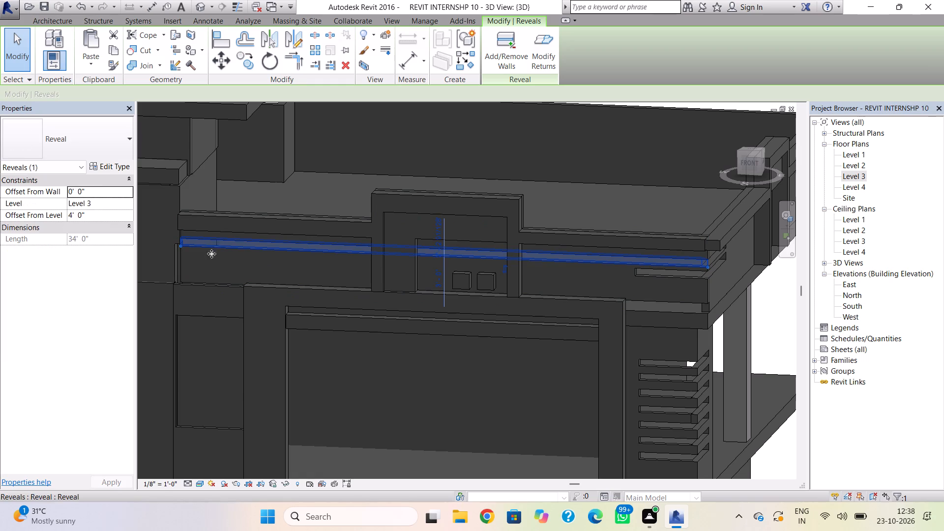
left_click_drag(180, 247, 351, 239)
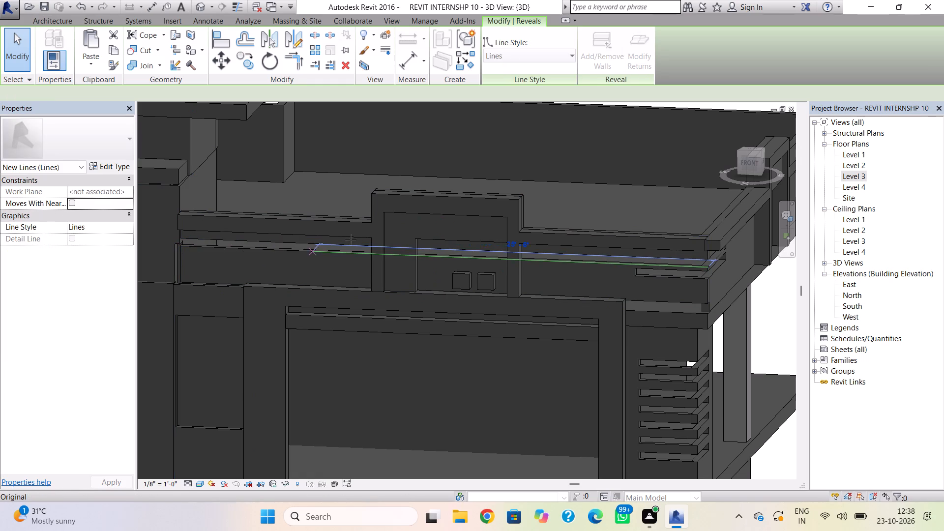
left_click_drag(351, 239, 644, 252)
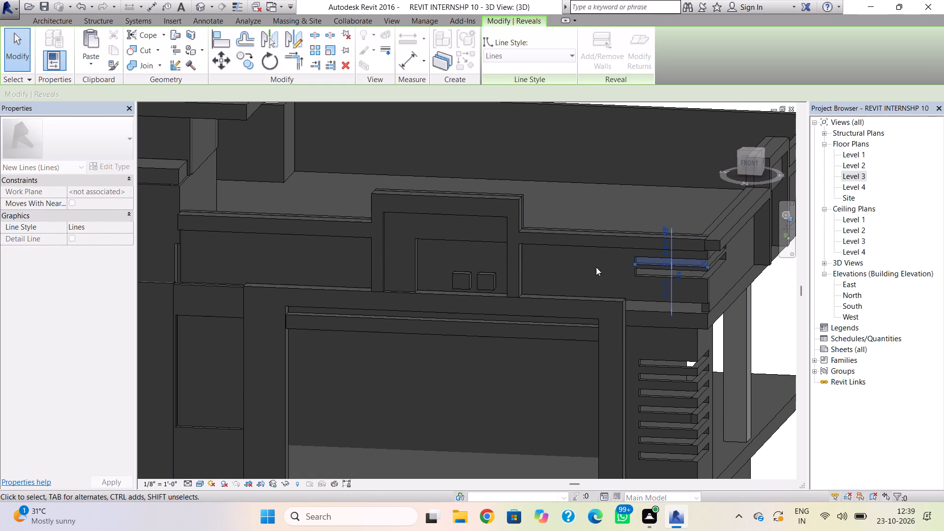
left_click(594, 208)
Examine how the 8" tower side wall meets the tower end of the front wall.
scroll(166, 275, "up", 4)
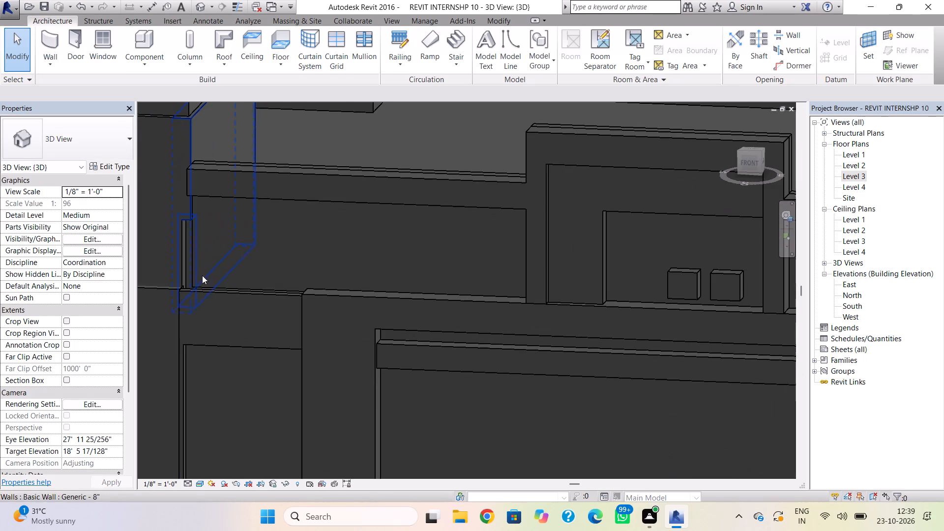
scroll(211, 275, "up", 3)
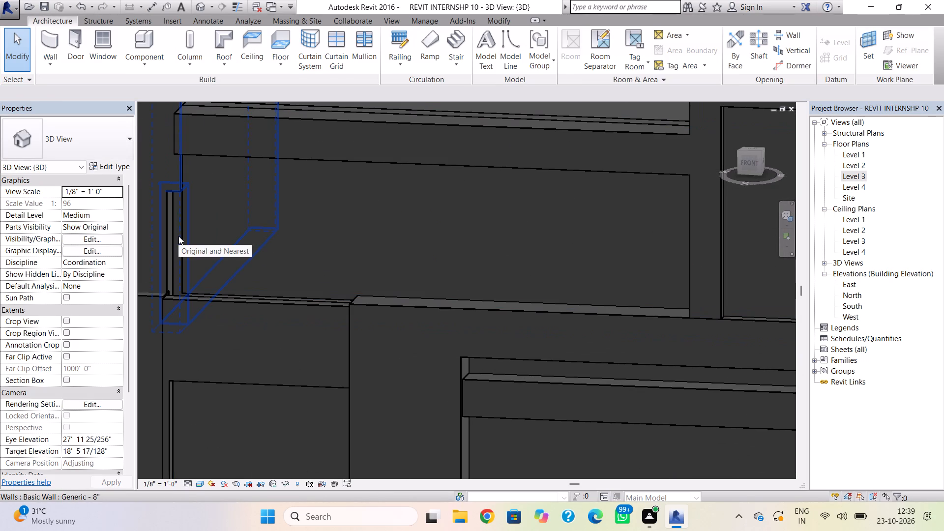
left_click(178, 236)
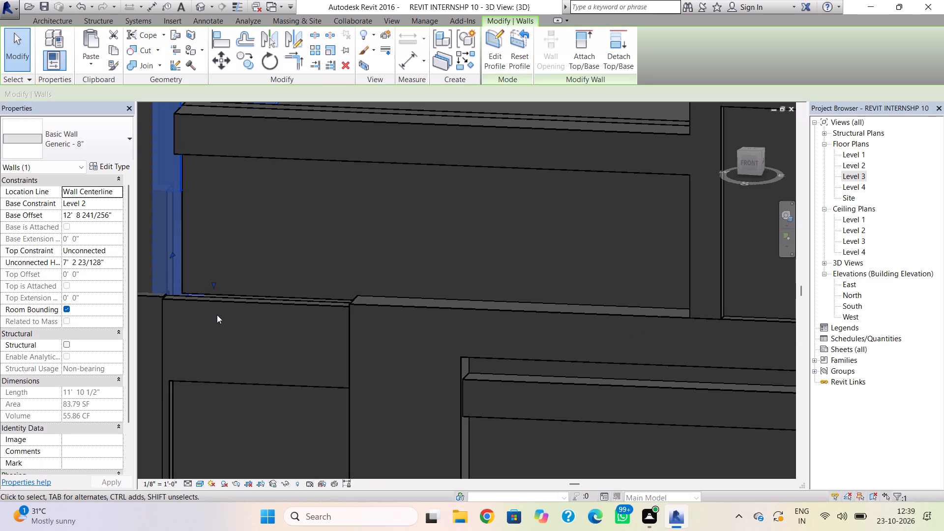
key("Escape")
scroll(218, 315, "down", 7)
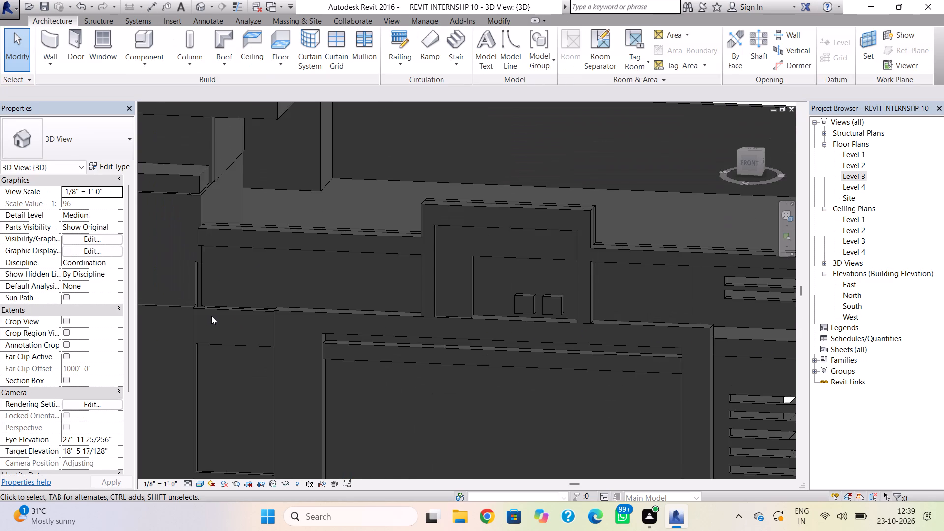
right_click_drag(193, 310, 250, 311, "shift")
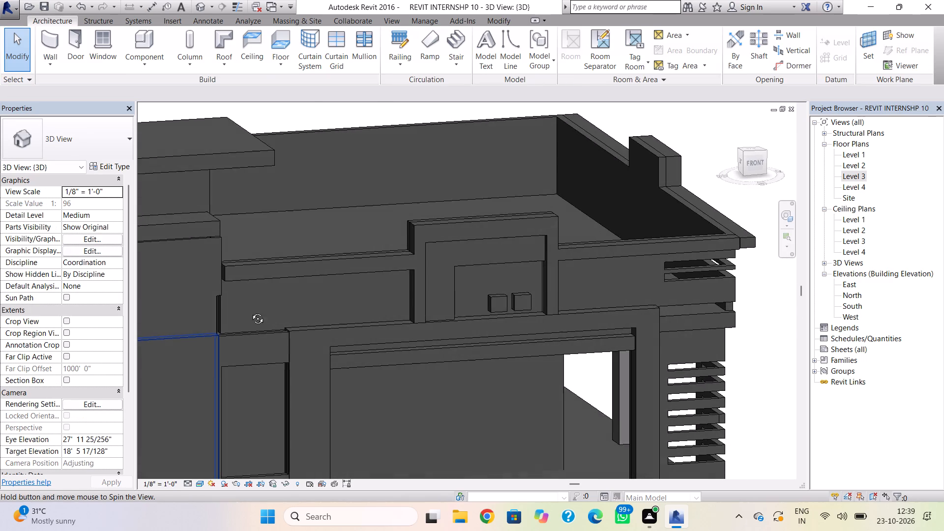
right_click_drag(250, 311, 250, 315, "shift")
scroll(209, 318, "up", 3)
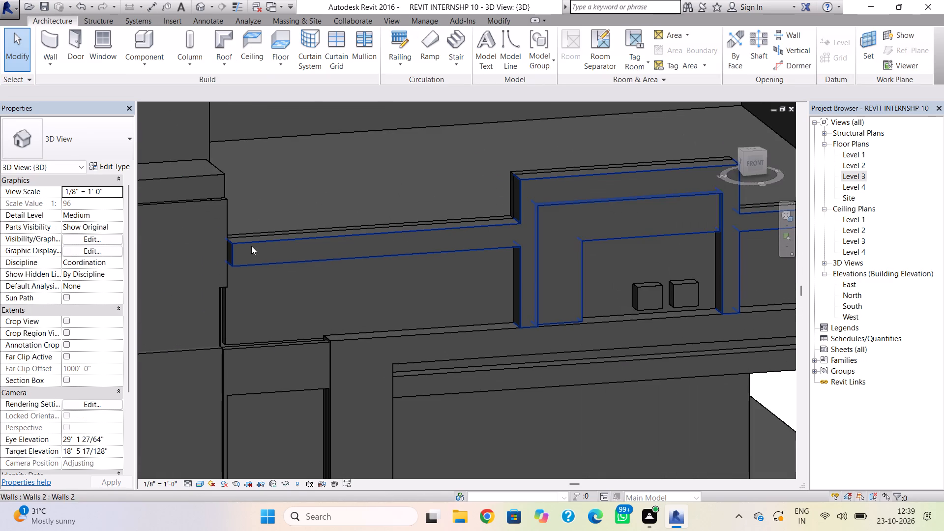
Edit the 8" tower side wall's profile and draw a vertical line from the notch's inner corner up to the top edge.
left_click(223, 284)
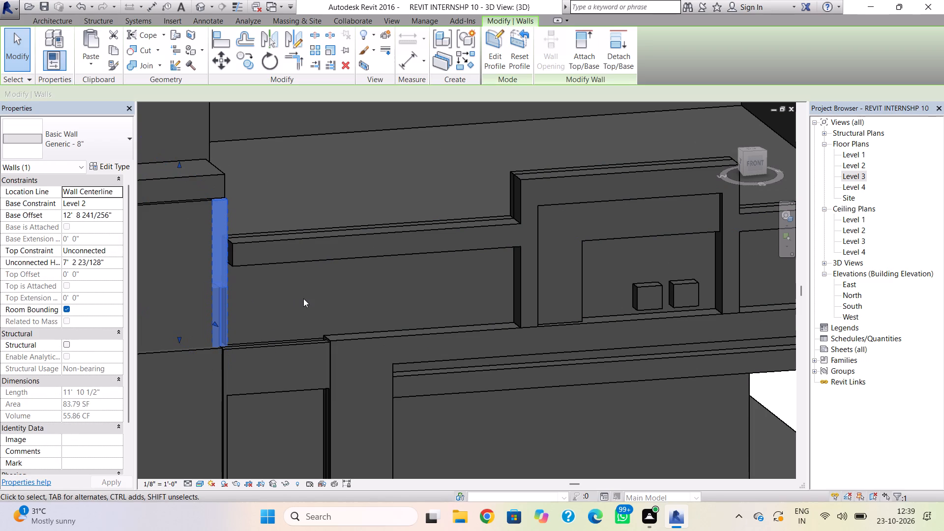
right_click_drag(303, 307, 80, 304, "shift")
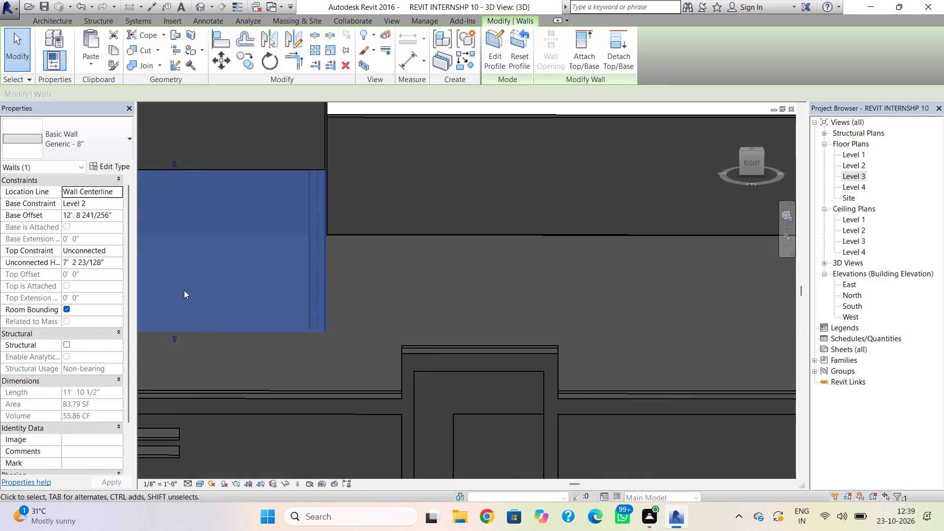
scroll(192, 294, "down", 1)
middle_click_drag(201, 297, 336, 295)
scroll(250, 299, "up", 4)
middle_click_drag(203, 287, 212, 297)
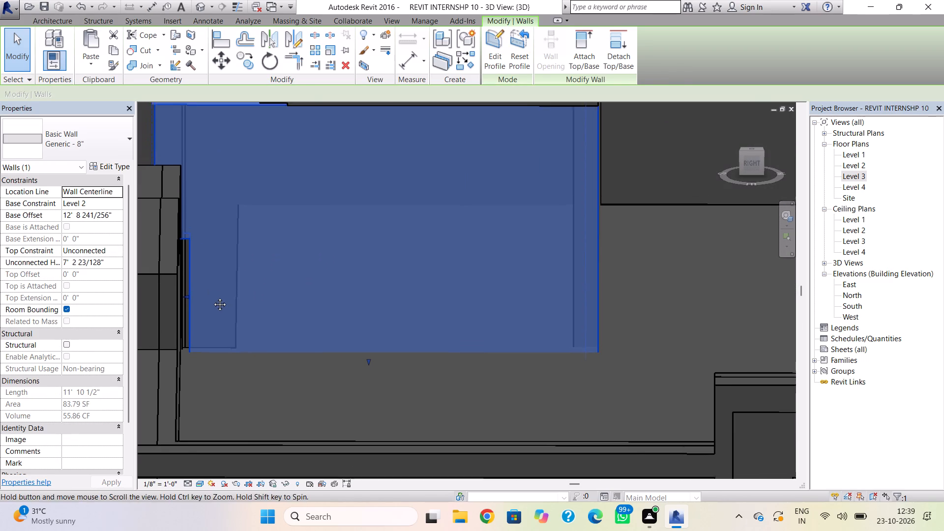
middle_click_drag(212, 297, 231, 319)
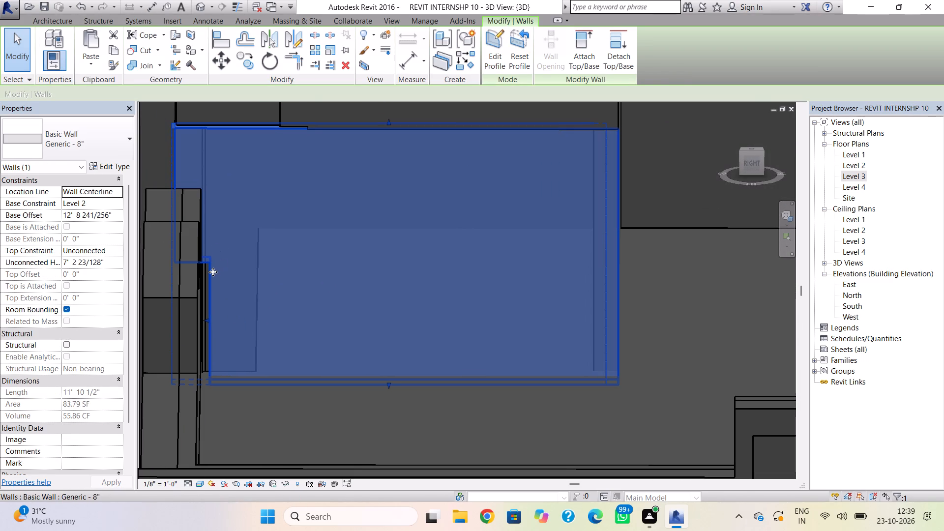
double_click(213, 272)
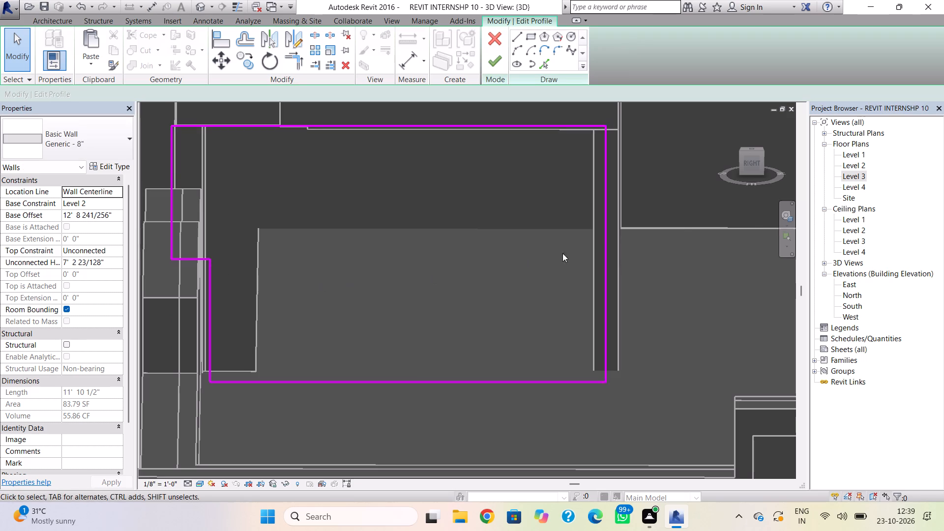
left_click(514, 39)
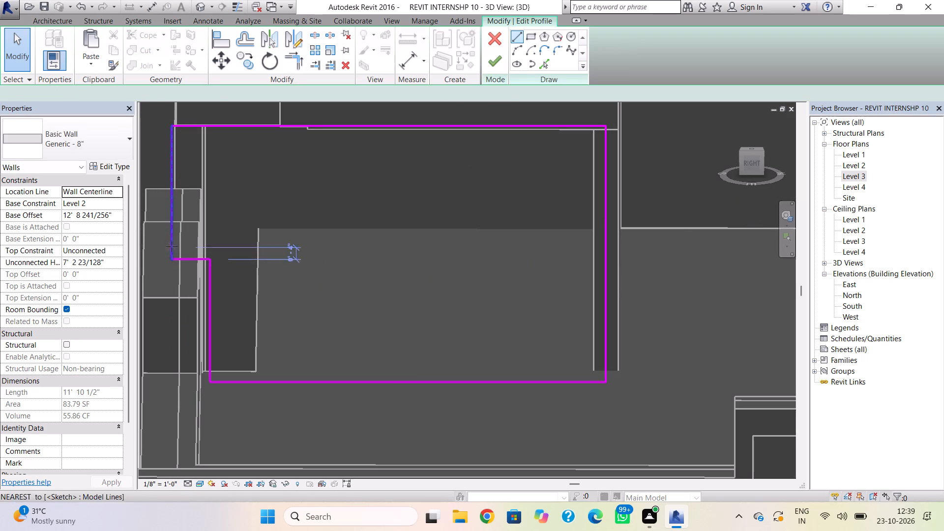
left_click(211, 262)
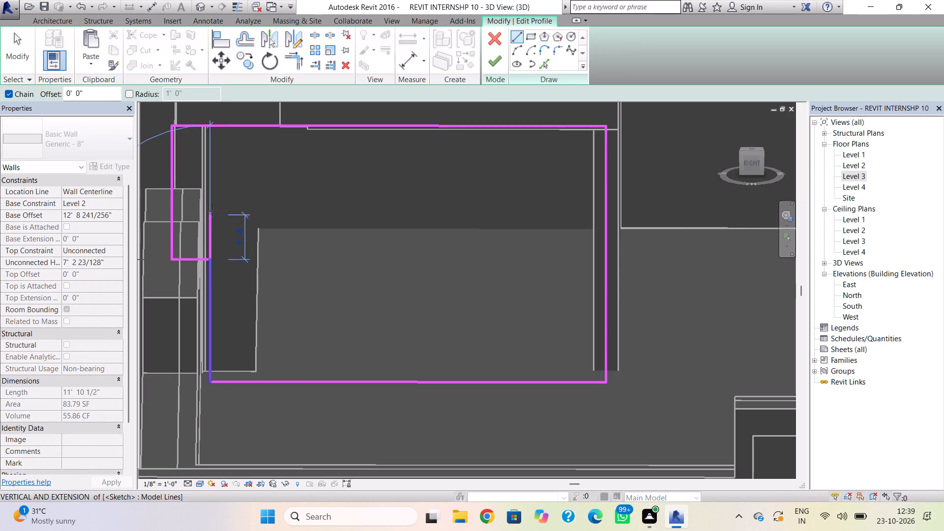
left_click(212, 127)
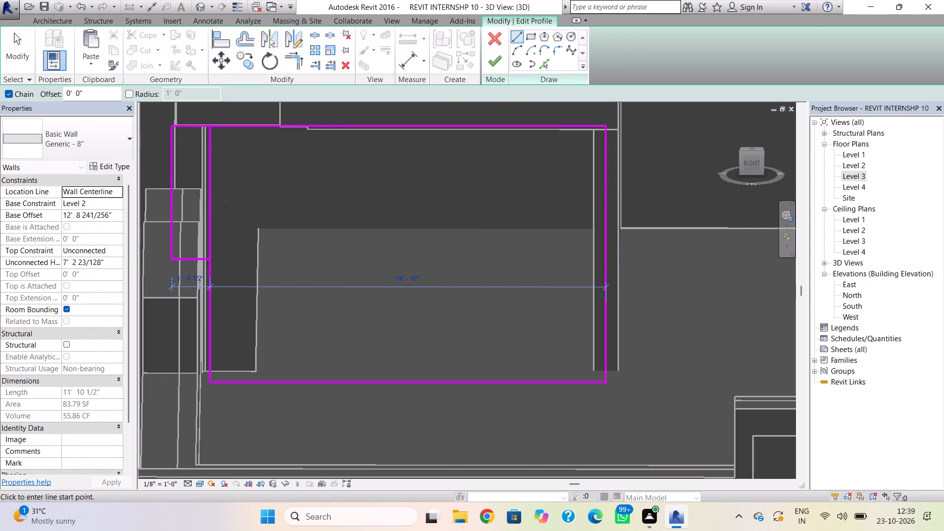
key("Escape")
key("Escape")
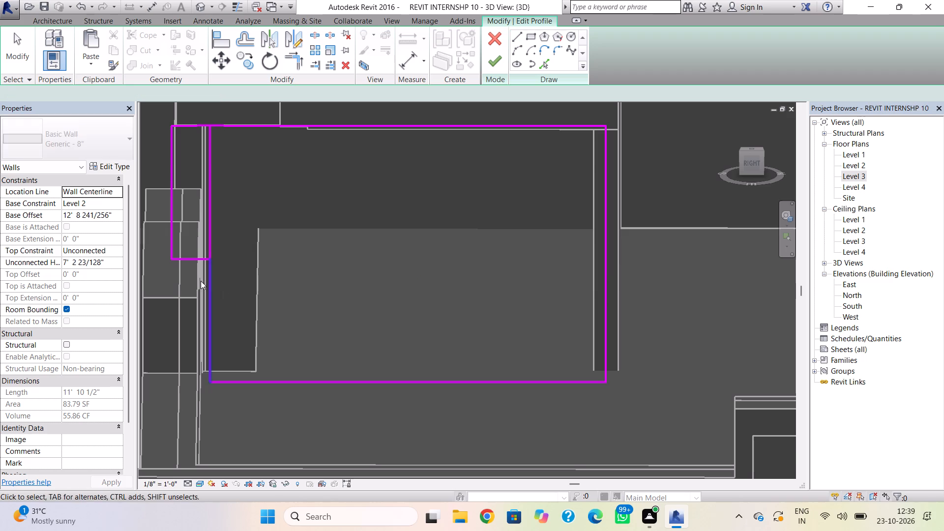
Delete the projecting part's bottom and outer lines, shorten the top line to 10' 10", and finish the side wall's profile.
left_click(191, 261)
key("Delete")
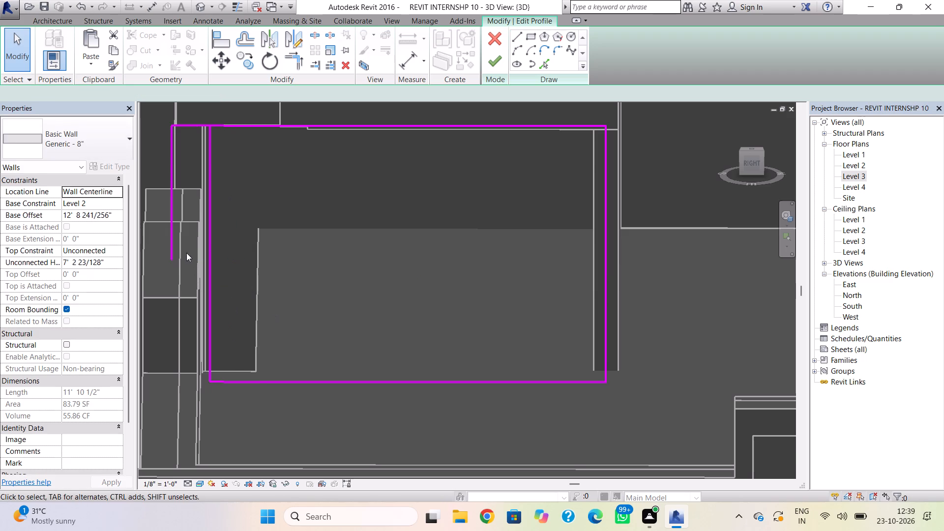
left_click(175, 250)
key("Delete")
left_click(184, 124)
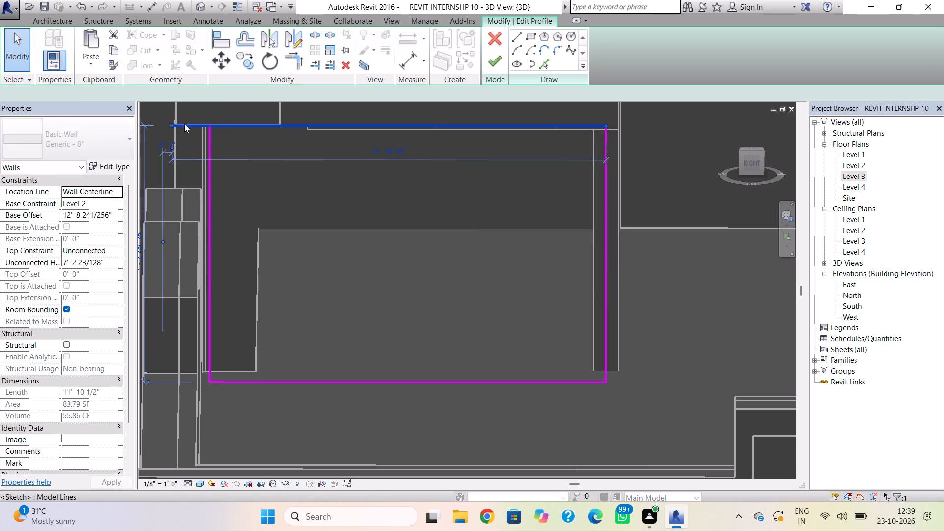
left_click_drag(172, 126, 214, 122)
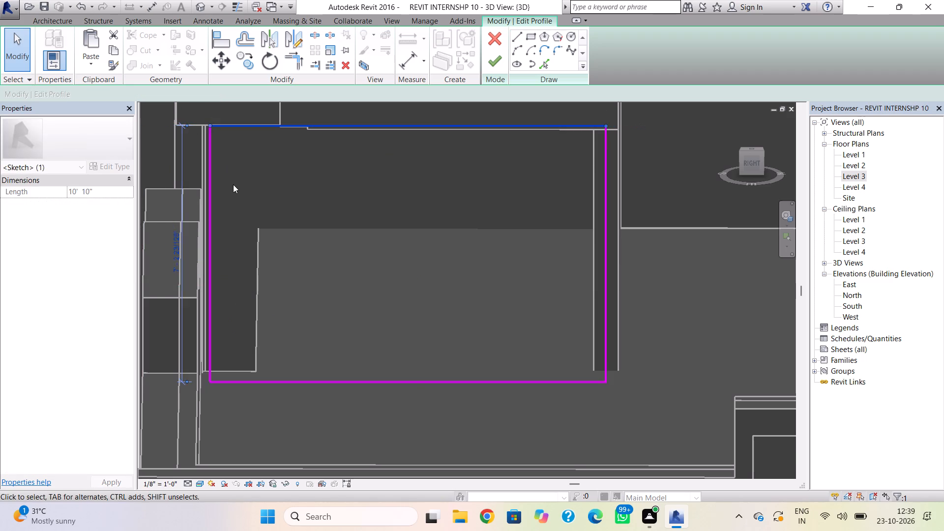
left_click(233, 184)
left_click(501, 62)
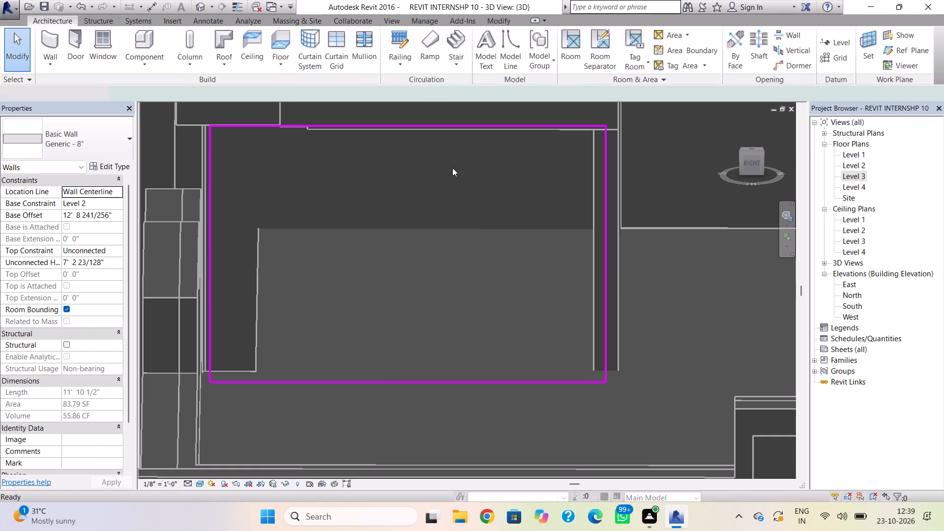
key("Escape")
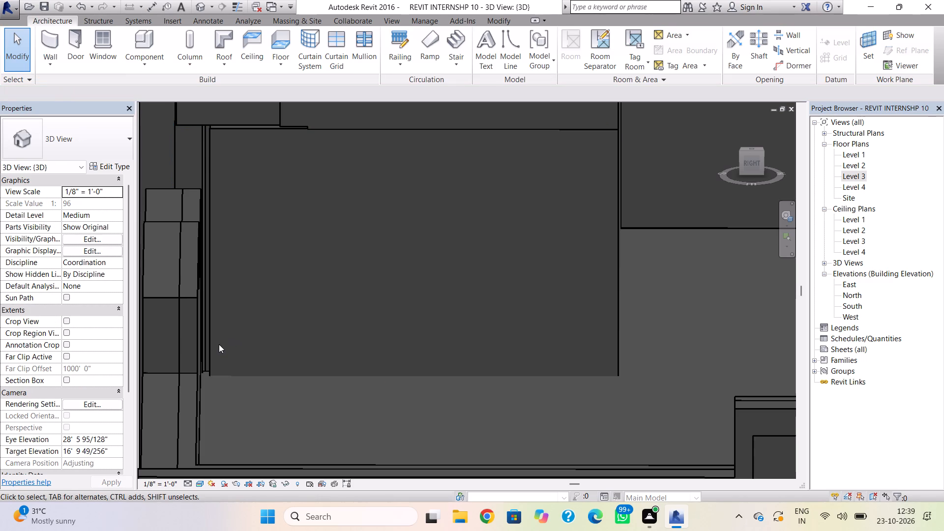
Extend the tower end of the 6" front wall until it meets the tower's side wall.
scroll(219, 345, "down", 3)
right_click_drag(135, 400, 215, 389, "shift")
right_click_drag(249, 382, 400, 370, "shift")
right_click_drag(322, 375, 345, 370, "shift")
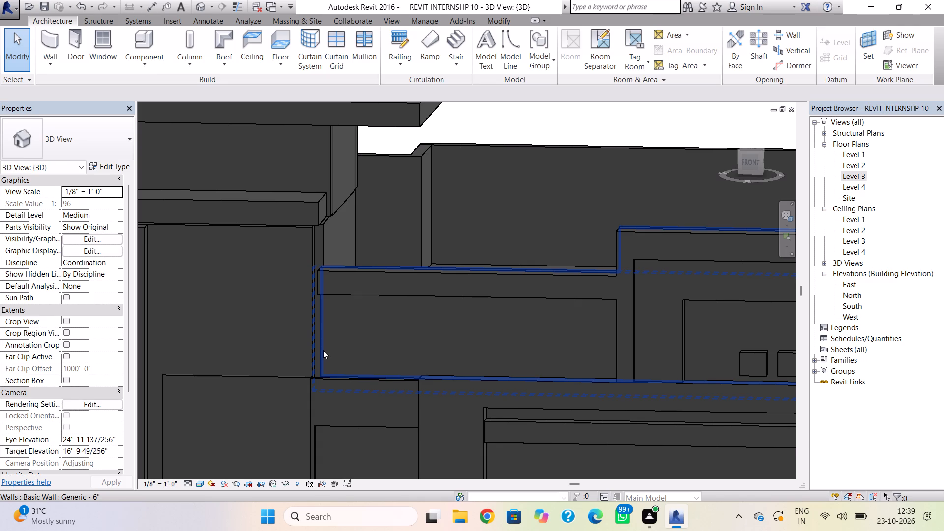
left_click(323, 350)
scroll(319, 359, "up", 6)
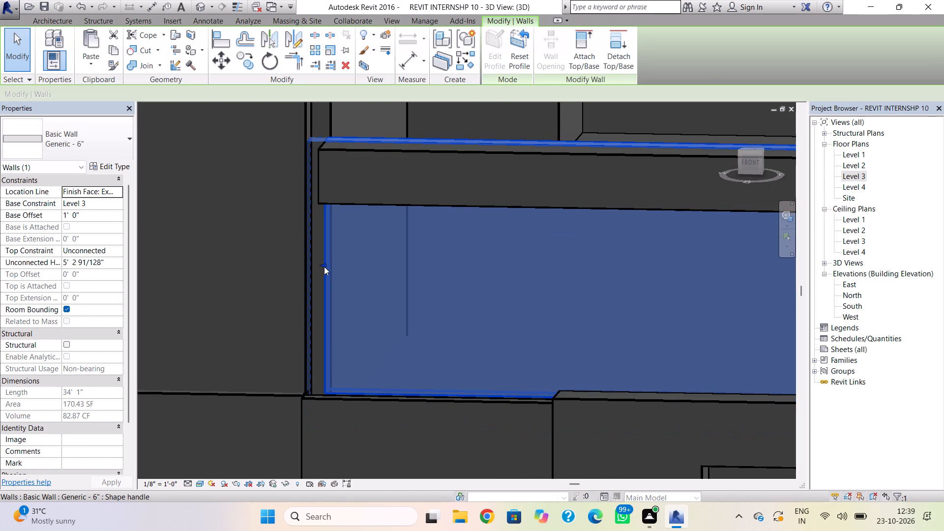
left_click_drag(324, 265, 310, 267)
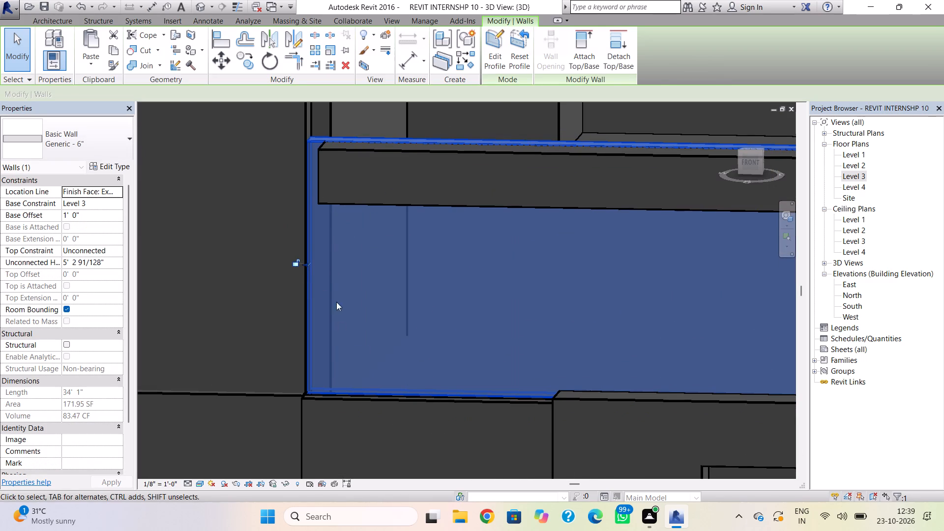
Stretch the tower end of the projecting band along the front wall's top to close the gap at the tower.
right_click_drag(258, 338, 285, 339, "shift")
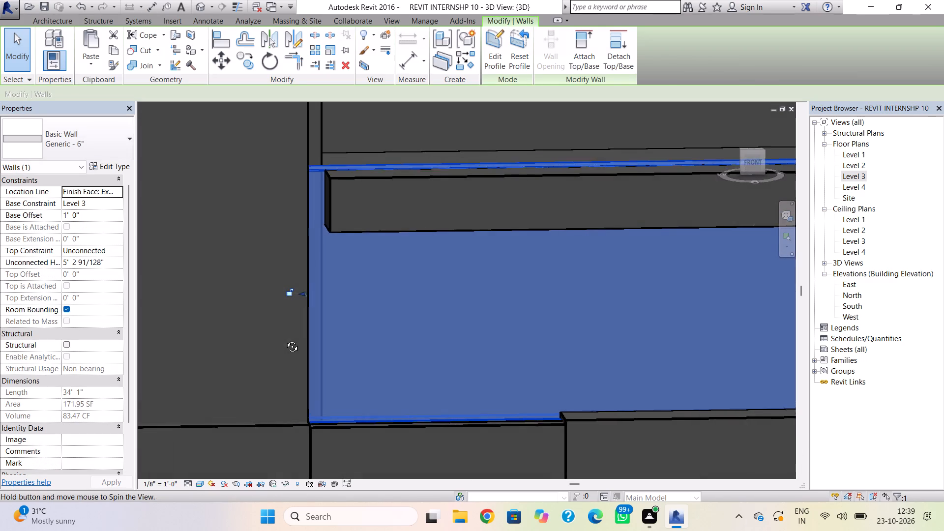
right_click_drag(285, 339, 286, 343, "shift")
left_click(340, 236)
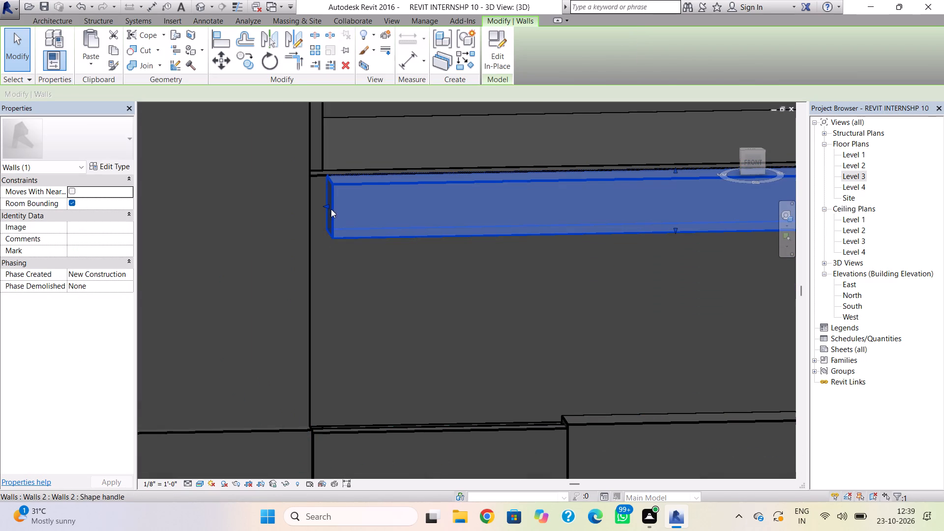
left_click_drag(328, 205, 314, 208)
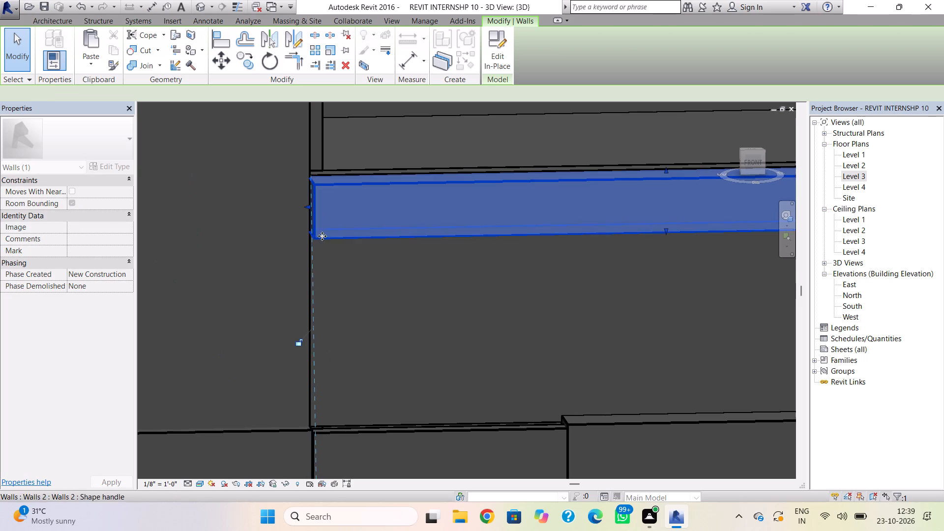
left_click(341, 278)
Place two horizontal reveals on the 6" front wall, about 4' 6" and 3' 3" above Level 3.
scroll(345, 333, "down", 7)
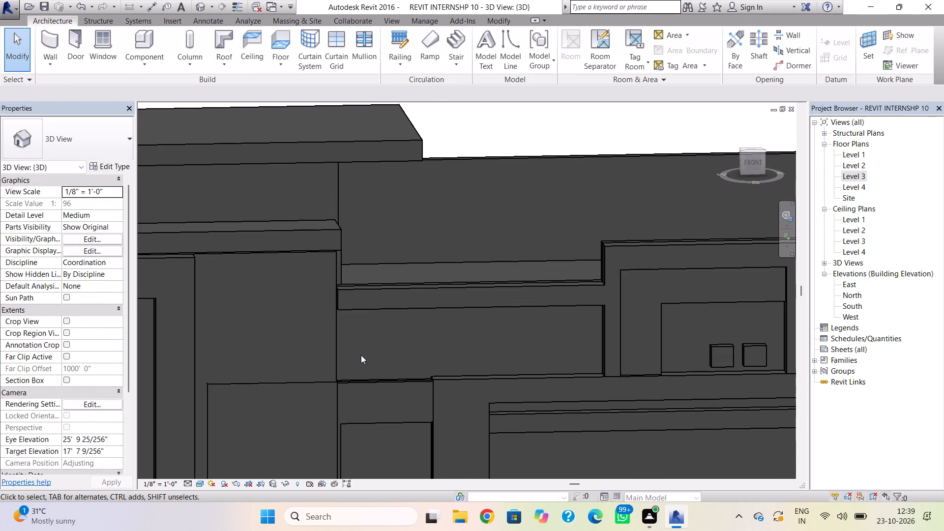
scroll(351, 372, "down", 3)
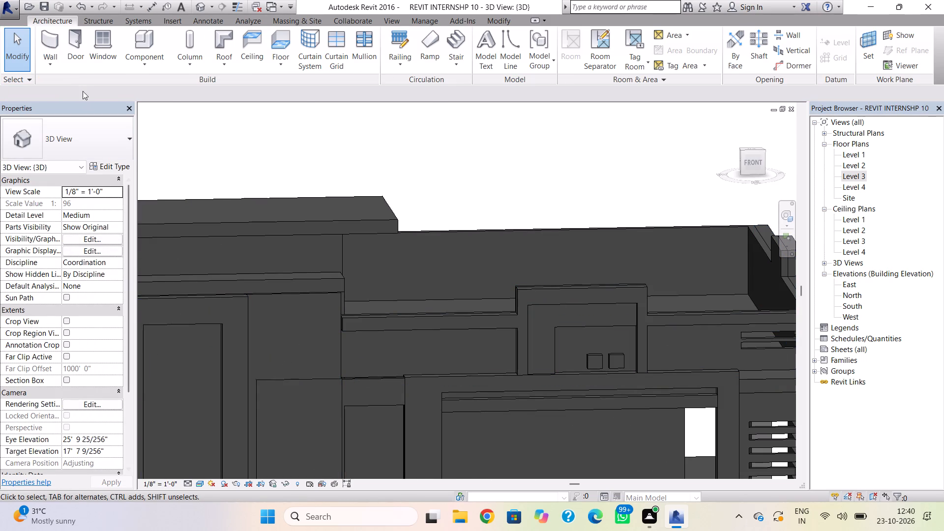
left_click(62, 63)
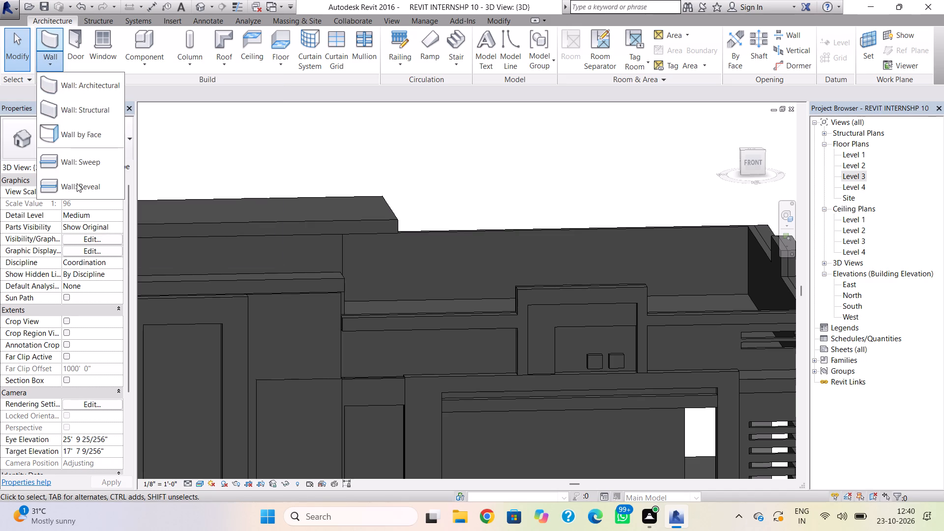
left_click(77, 183)
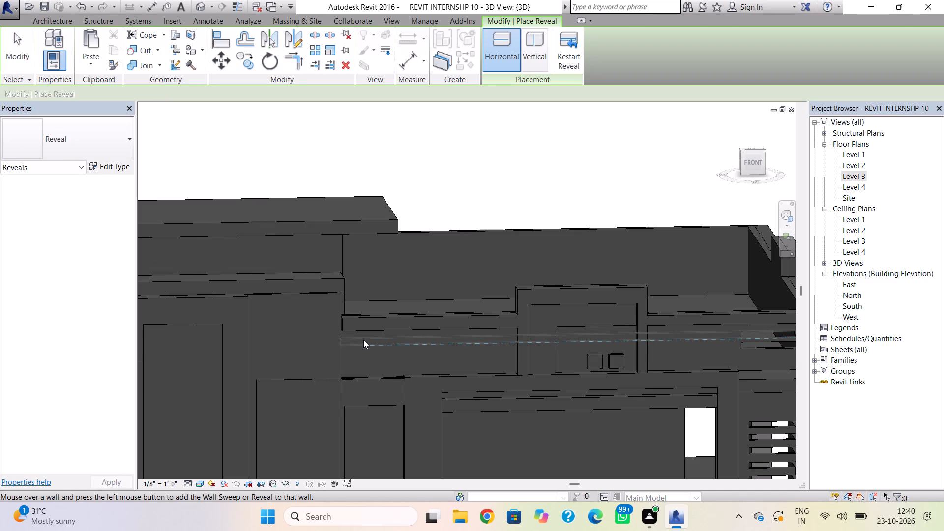
left_click(363, 338)
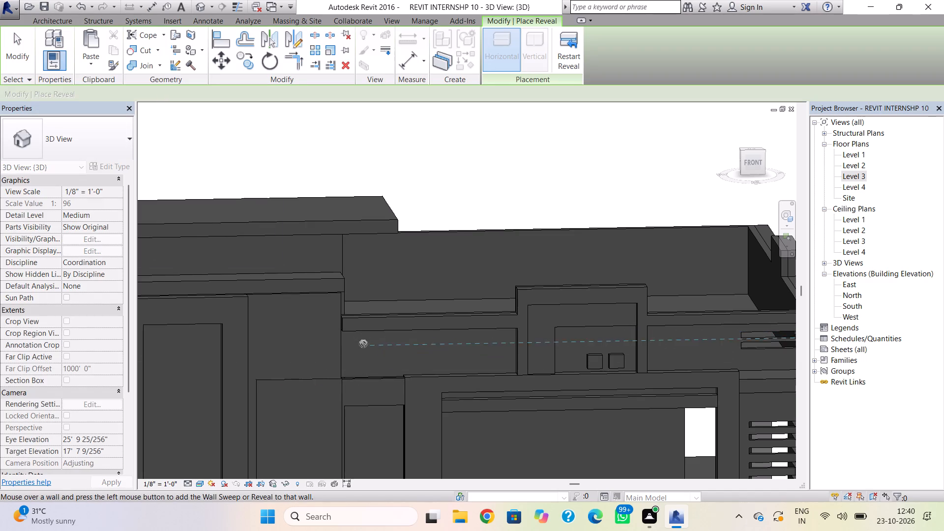
left_click(361, 354)
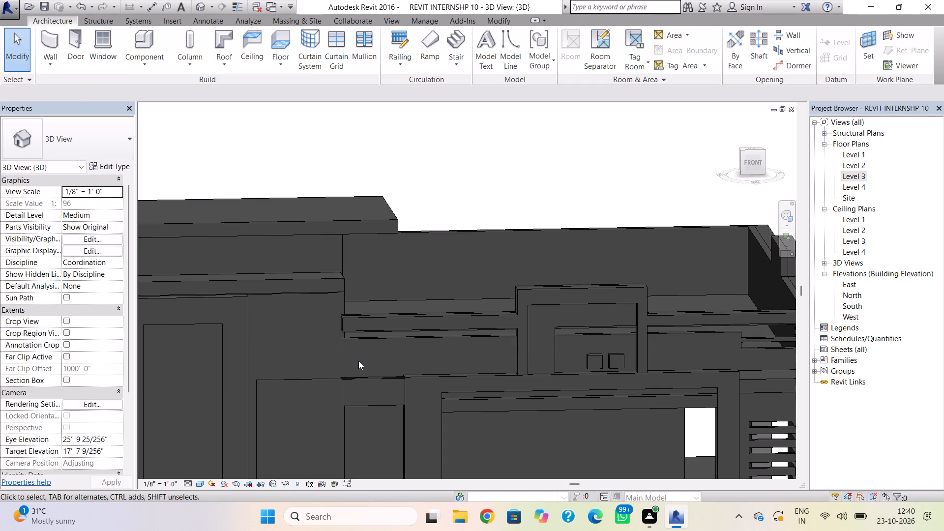
left_click(50, 62)
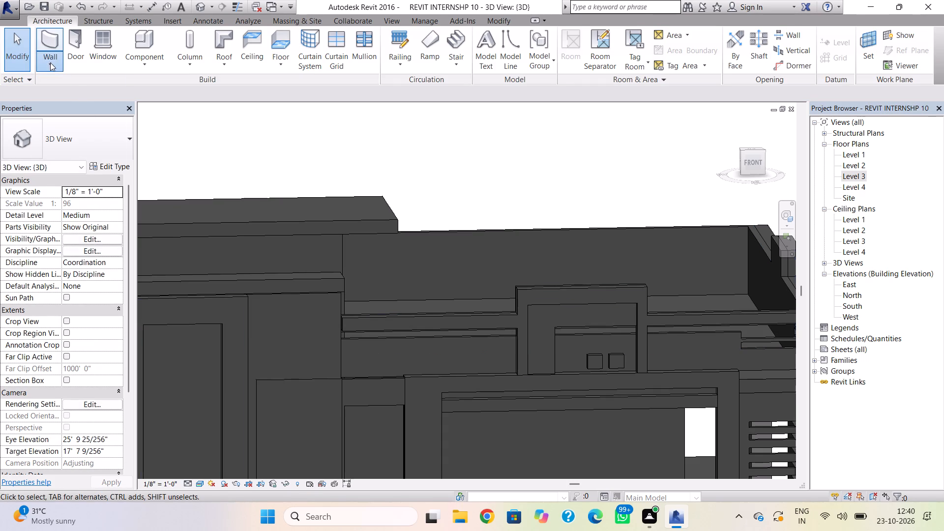
left_click(100, 183)
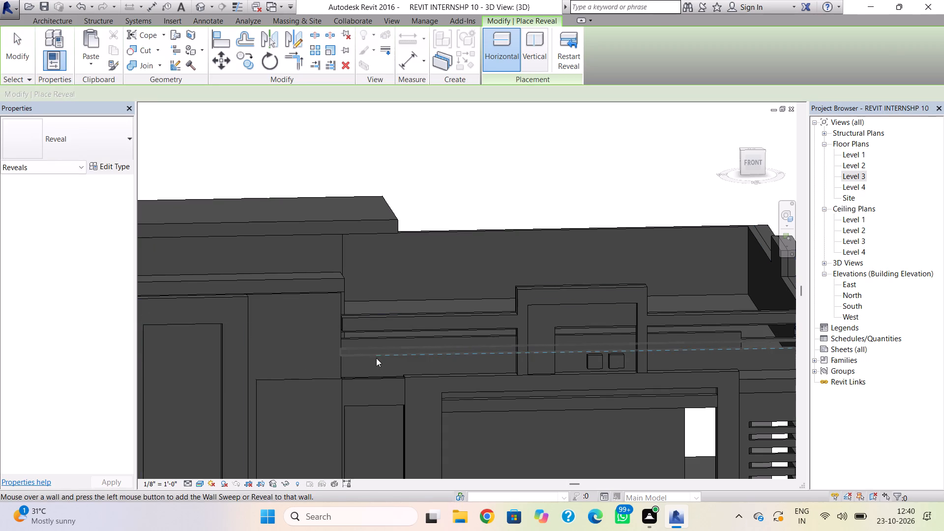
left_click(376, 356)
left_click(420, 359)
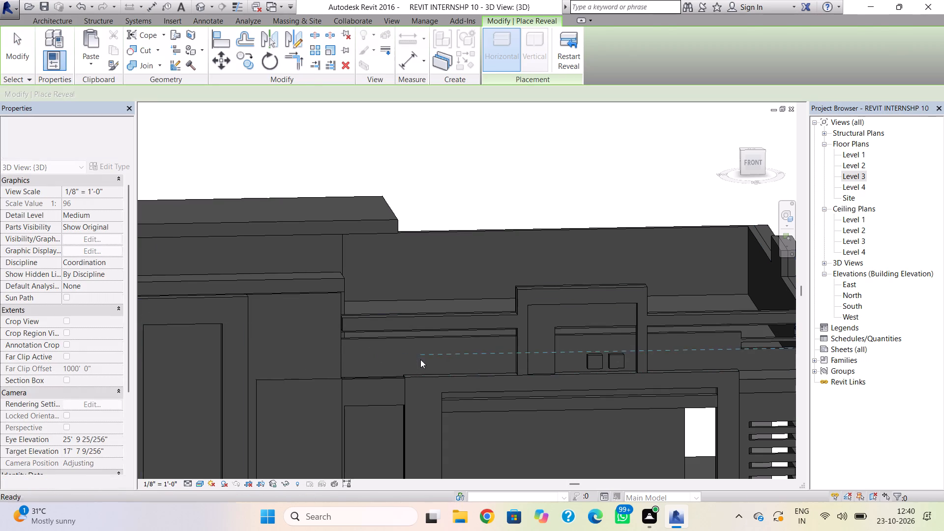
key("Escape")
Shorten both new reveals from their far ends to about 7' 6" long, keeping them at the tower end.
scroll(454, 394, "down", 3)
middle_click_drag(433, 395, 391, 398)
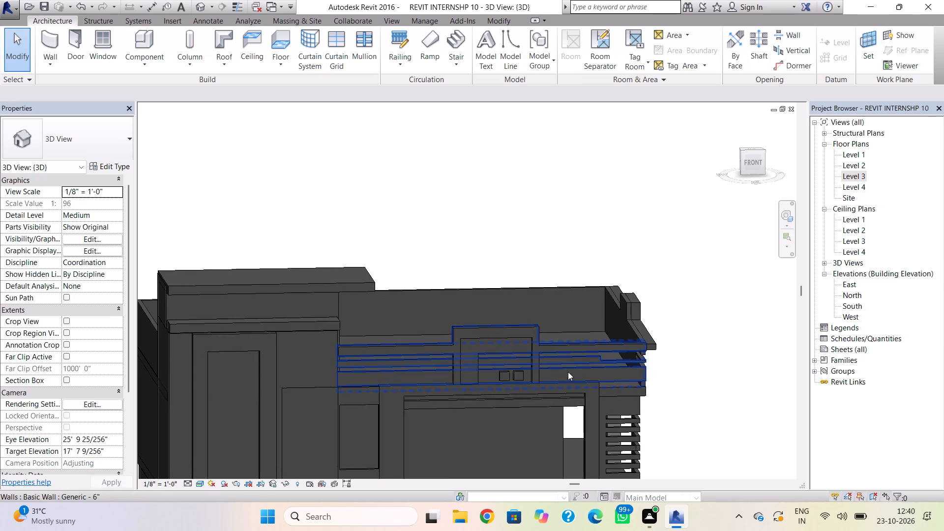
left_click(426, 366)
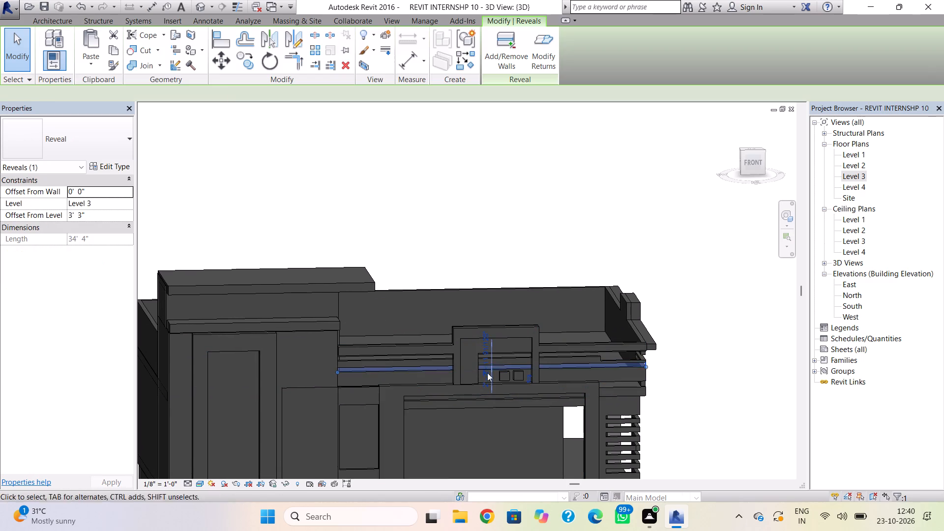
left_click_drag(646, 368, 499, 380)
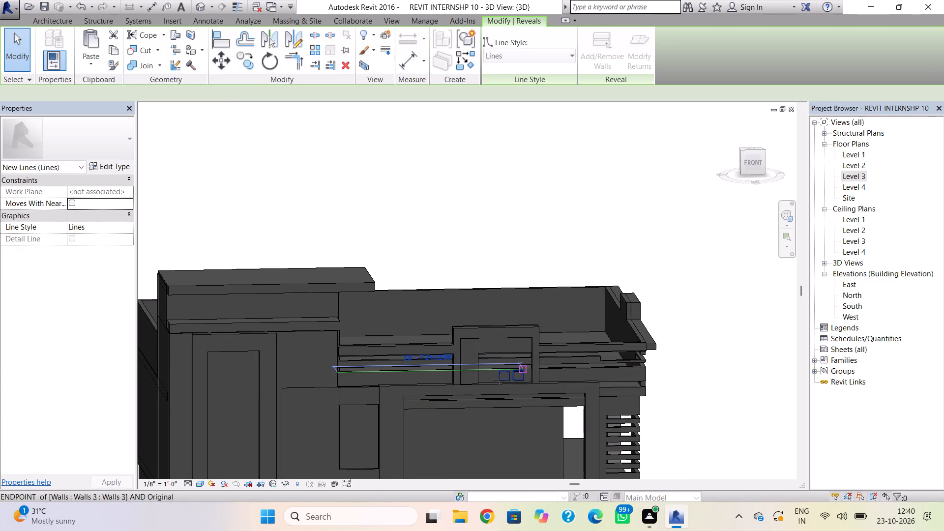
left_click_drag(499, 380, 414, 386)
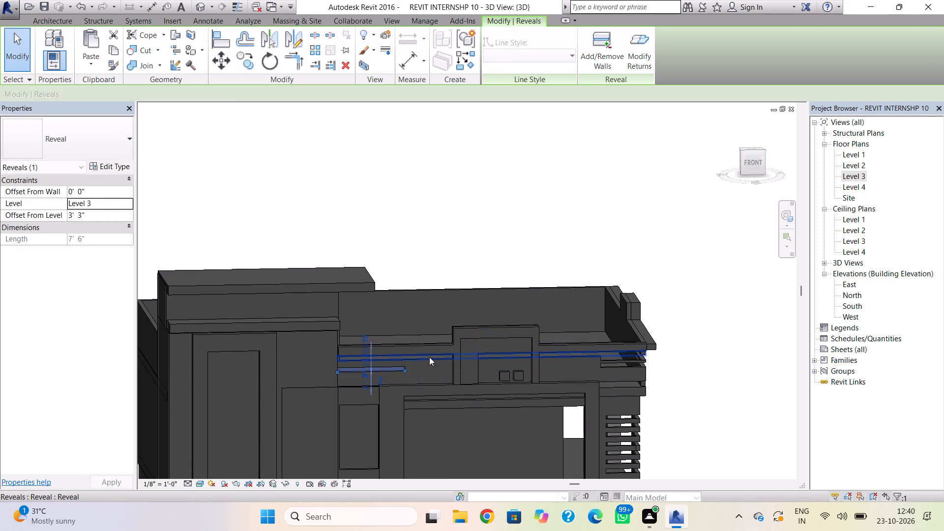
left_click(429, 357)
left_click_drag(647, 356, 478, 375)
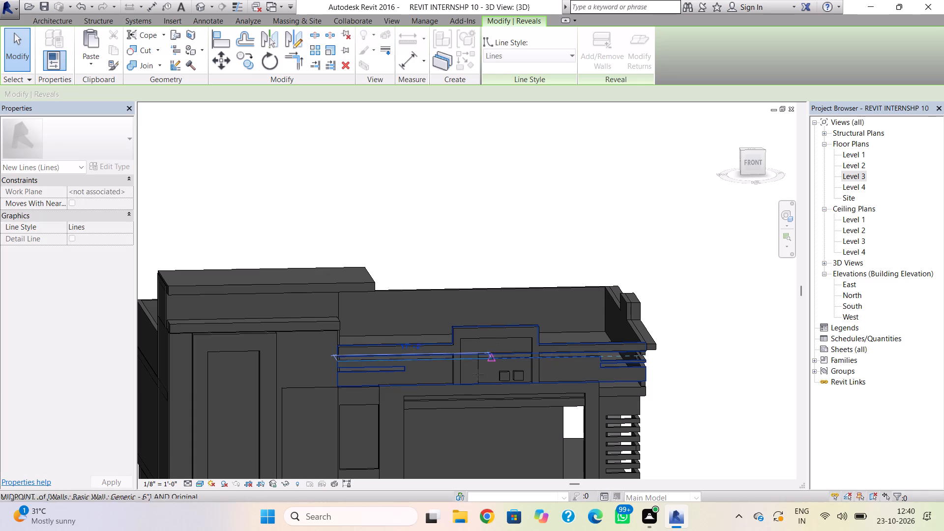
left_click_drag(478, 375, 418, 383)
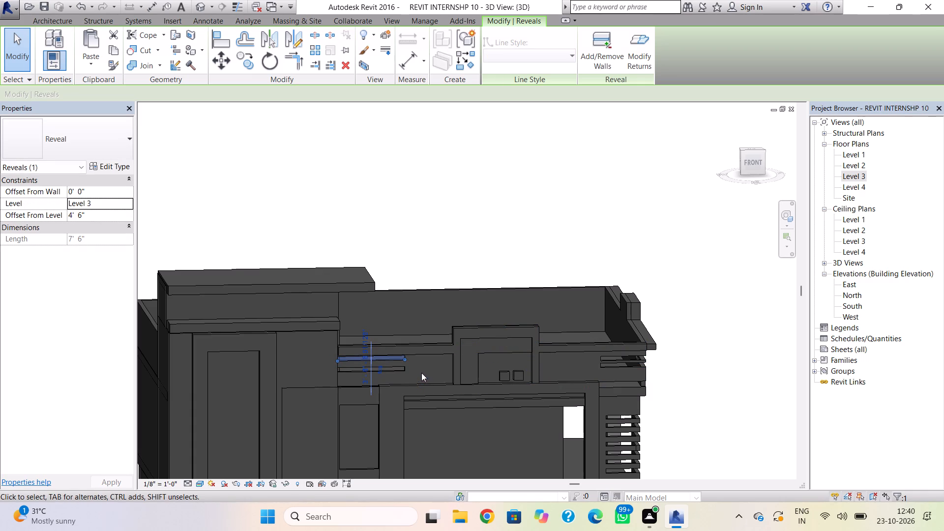
Nudge the upper short reveal down closer to the lower one, to about 4' 0" above Level 3.
key("Down")
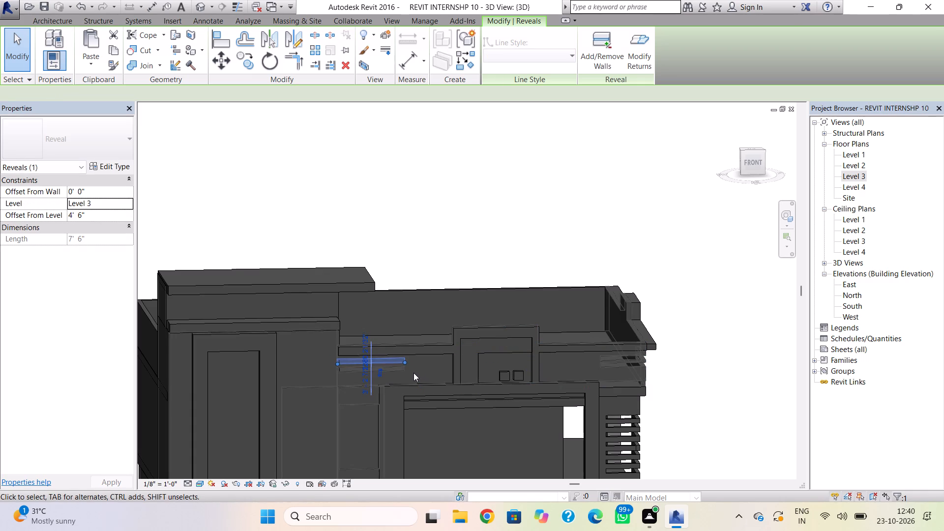
key("Down")
scroll(407, 362, "up", 3)
key("Up")
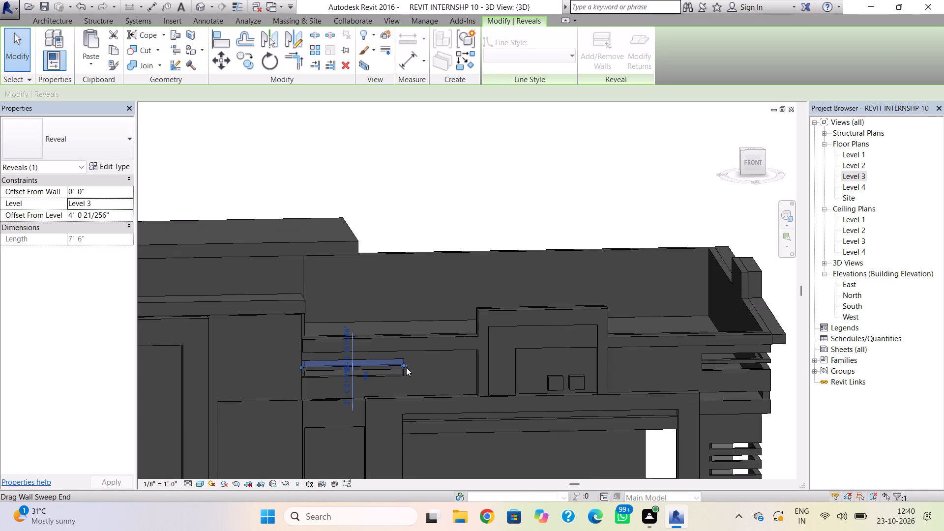
left_click(428, 366)
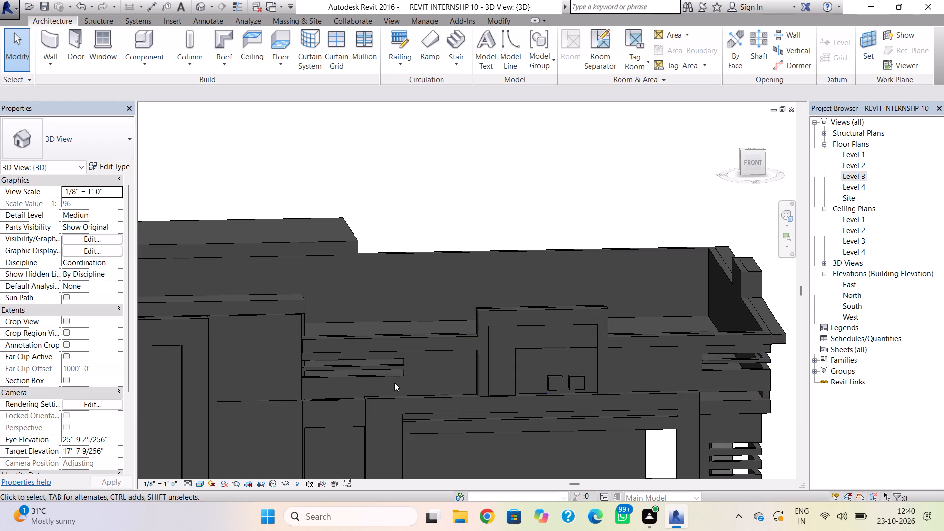
key("Escape")
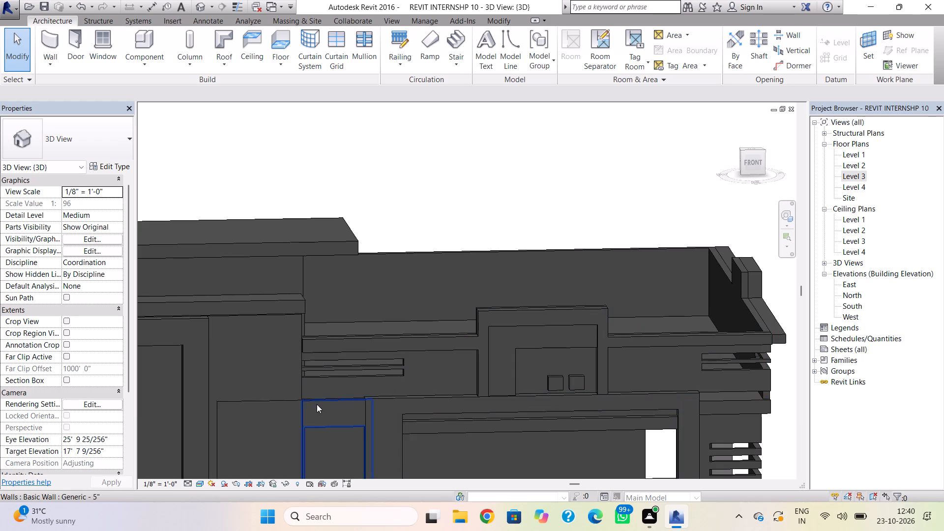
Select the 8" wall panel on Level 2 between the tower's framed projection and the recessed opening.
scroll(317, 405, "down", 3)
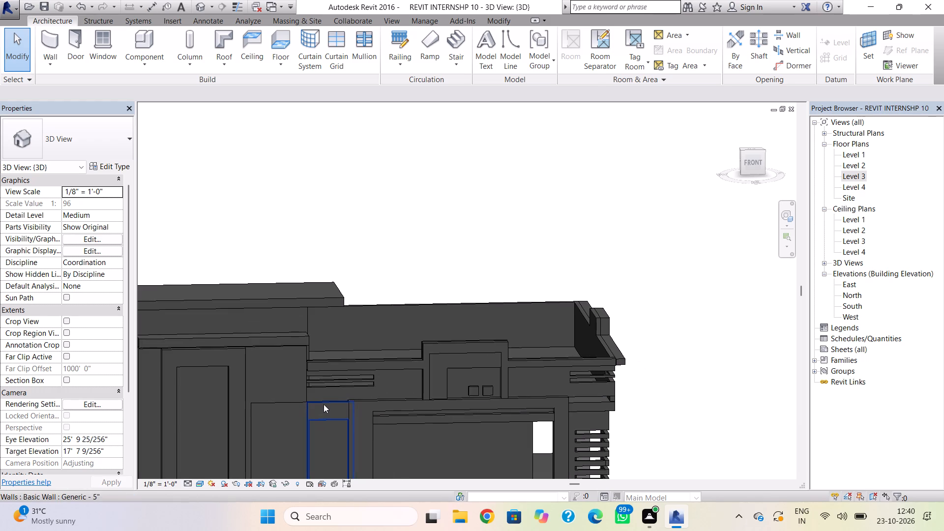
scroll(330, 406, "down", 2)
middle_click_drag(338, 421, 357, 347)
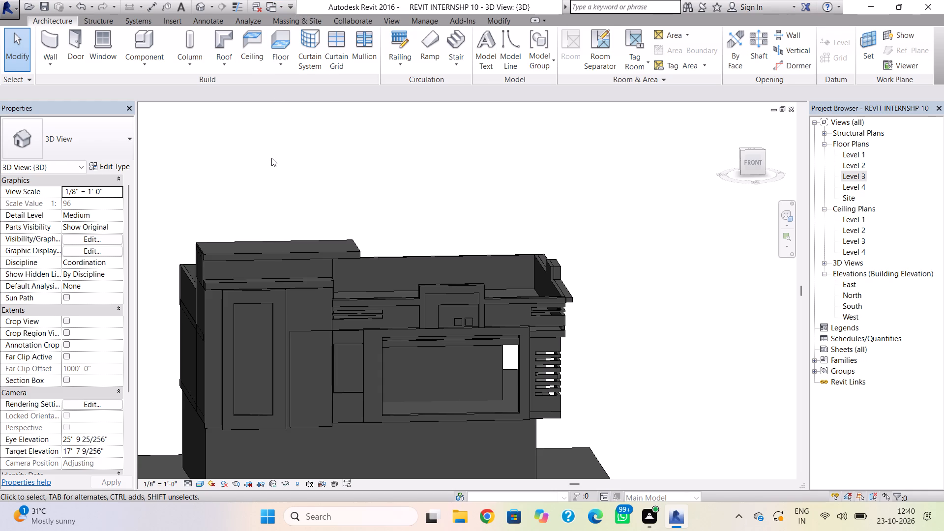
left_click(312, 426)
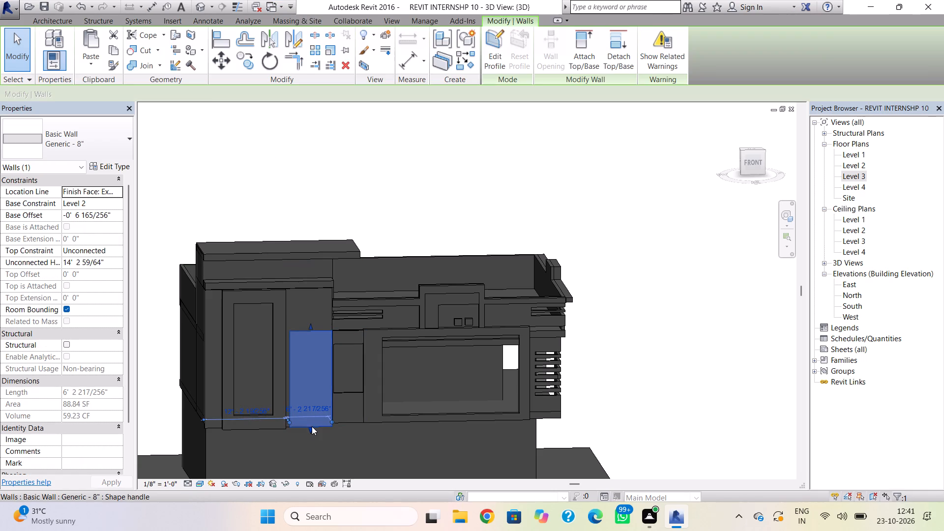